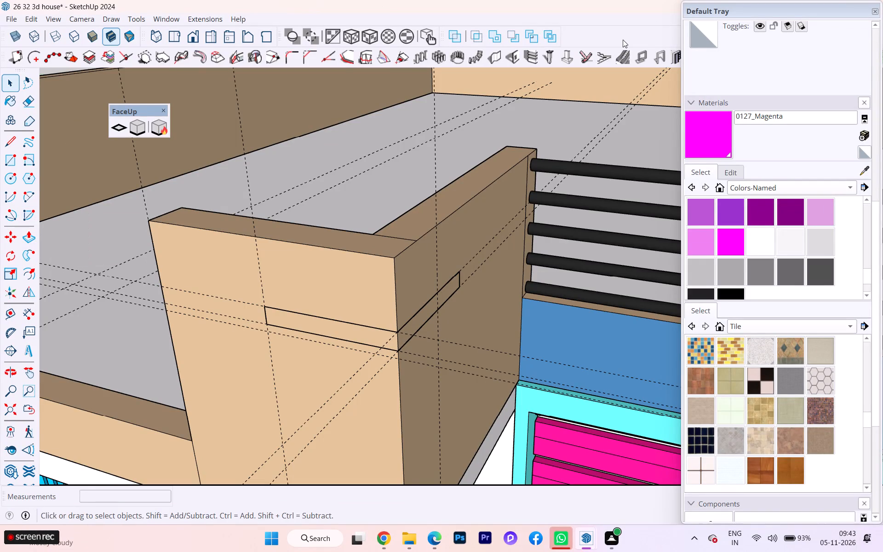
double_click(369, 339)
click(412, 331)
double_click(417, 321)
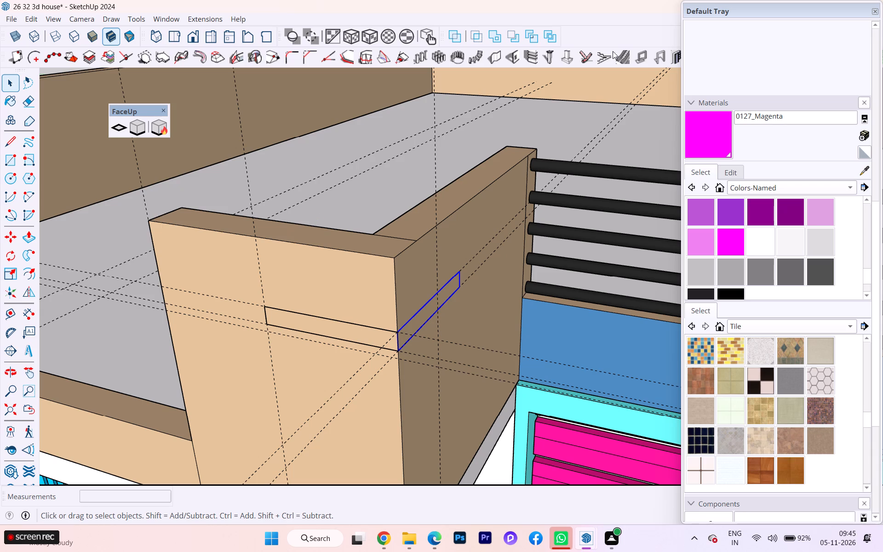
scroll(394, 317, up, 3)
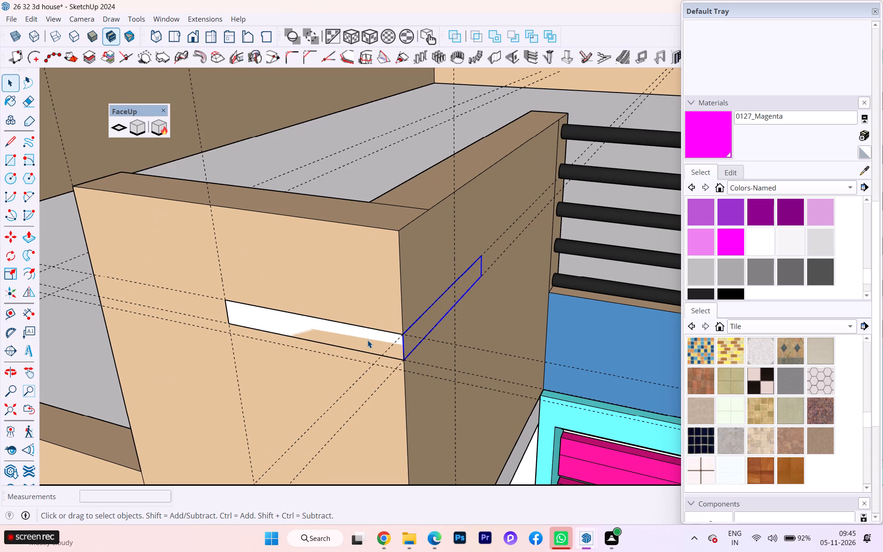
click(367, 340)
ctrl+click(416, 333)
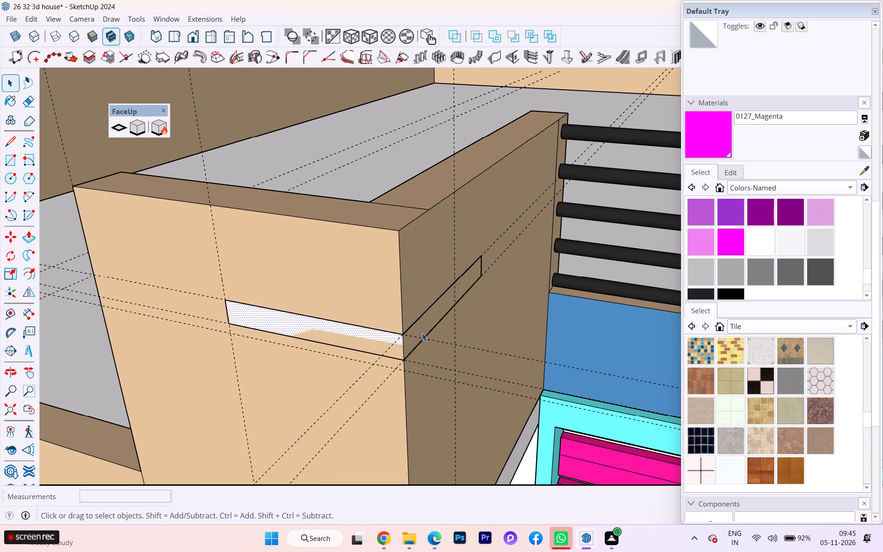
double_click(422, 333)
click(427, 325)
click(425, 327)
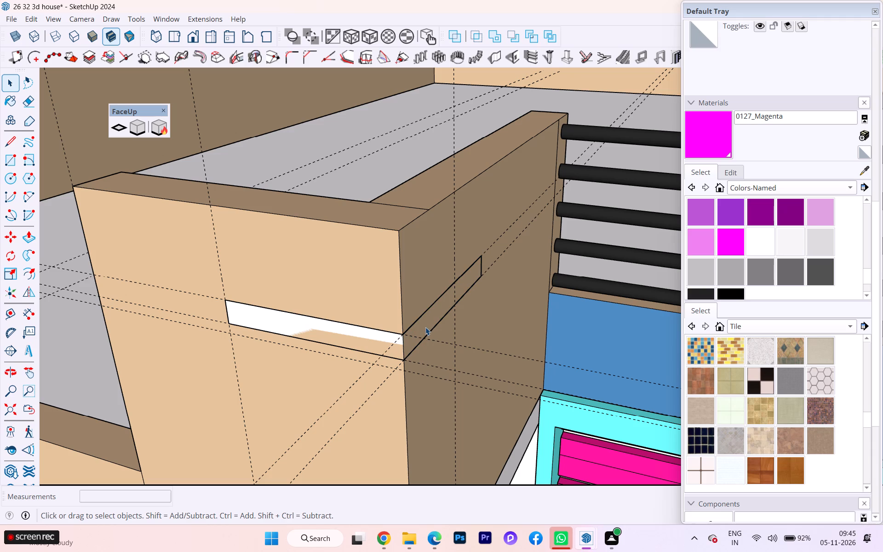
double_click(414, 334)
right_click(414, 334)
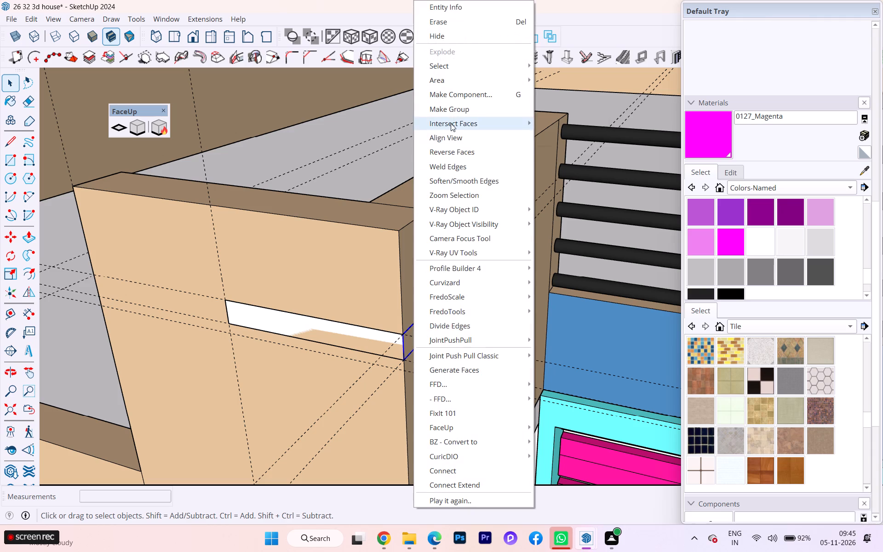
Extrude the strip on the pillar's front face 2", matching the projection of the magenta strips on the opposite pillar.
click(362, 348)
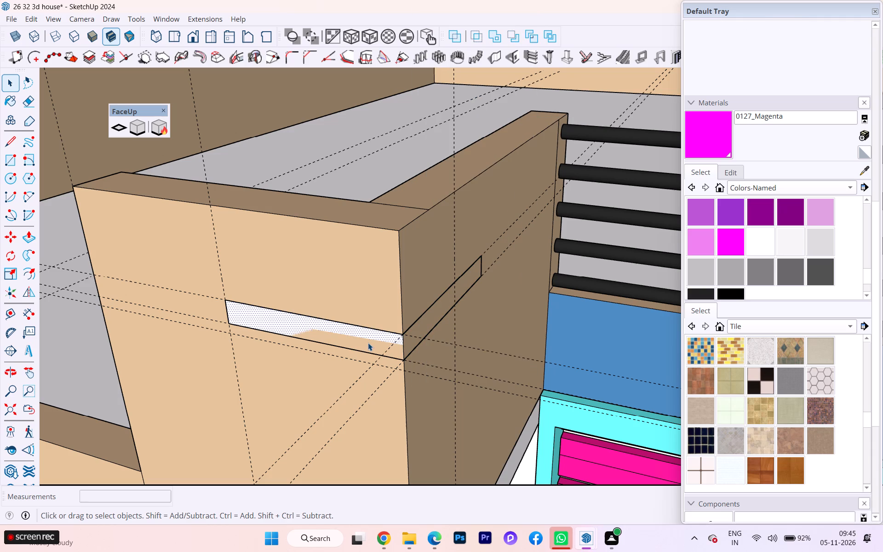
key(p)
click(368, 342)
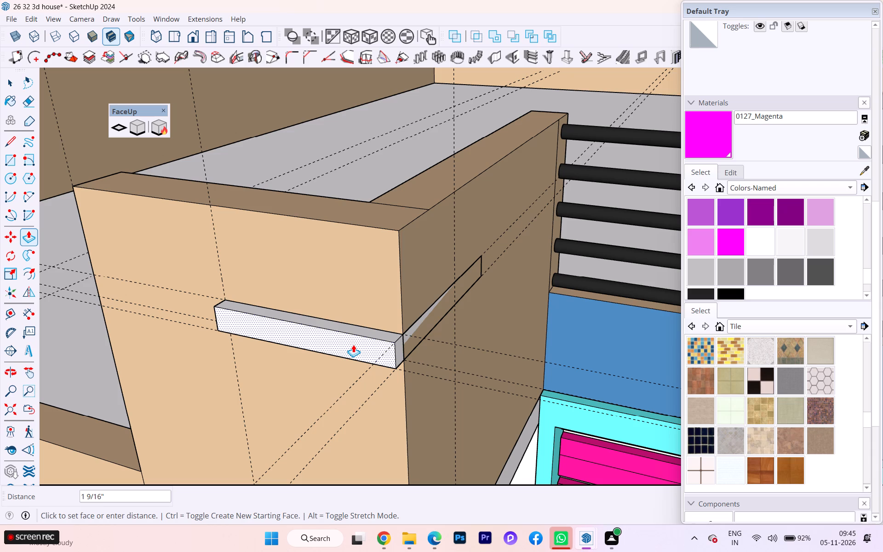
scroll(327, 348, down, 7)
scroll(366, 332, up, 1)
scroll(366, 332, down, 4)
scroll(379, 329, up, 1)
scroll(379, 329, down, 2)
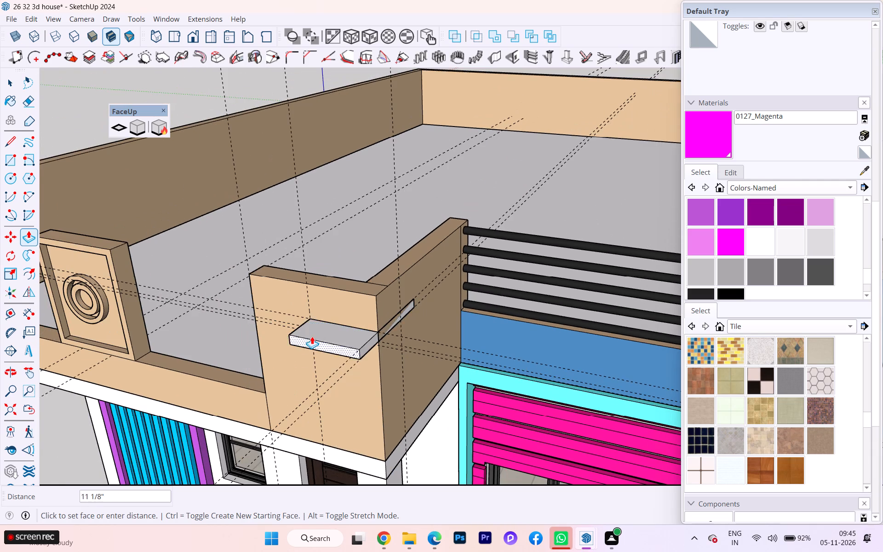
scroll(311, 336, down, 9)
scroll(320, 335, up, 4)
scroll(328, 334, down, 3)
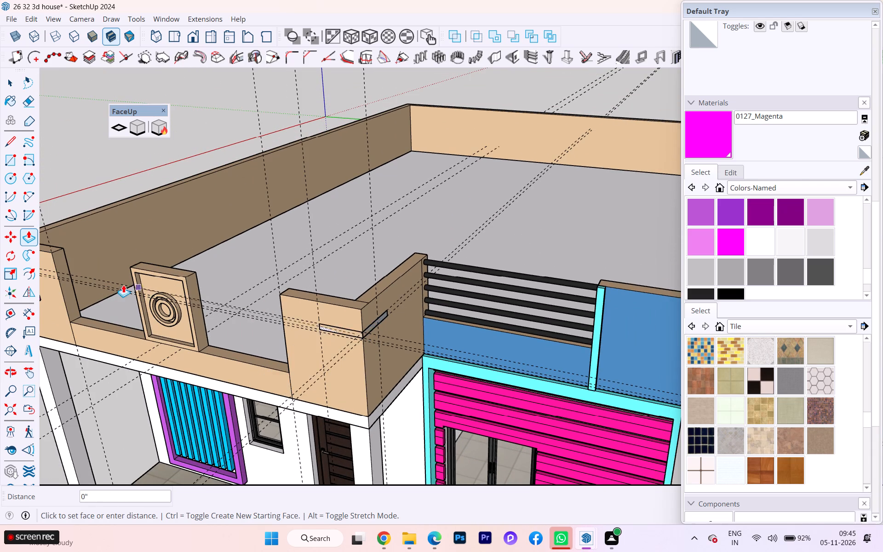
scroll(341, 332, down, 5)
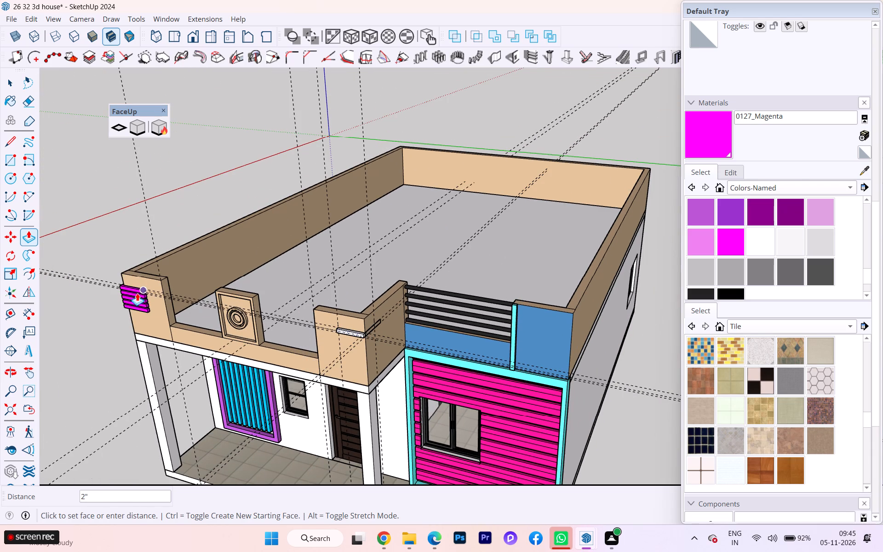
click(137, 293)
Extrude the strip rectangle on the pillar's side face outward by 2".
scroll(318, 325, up, 2)
scroll(347, 333, down, 2)
scroll(354, 335, up, 5)
scroll(374, 344, down, 1)
scroll(378, 348, up, 3)
scroll(378, 321, down, 3)
scroll(378, 321, up, 1)
scroll(378, 321, down, 1)
scroll(378, 321, up, 8)
scroll(366, 334, down, 3)
scroll(366, 334, up, 7)
scroll(367, 334, down, 2)
scroll(367, 334, up, 7)
click(370, 321)
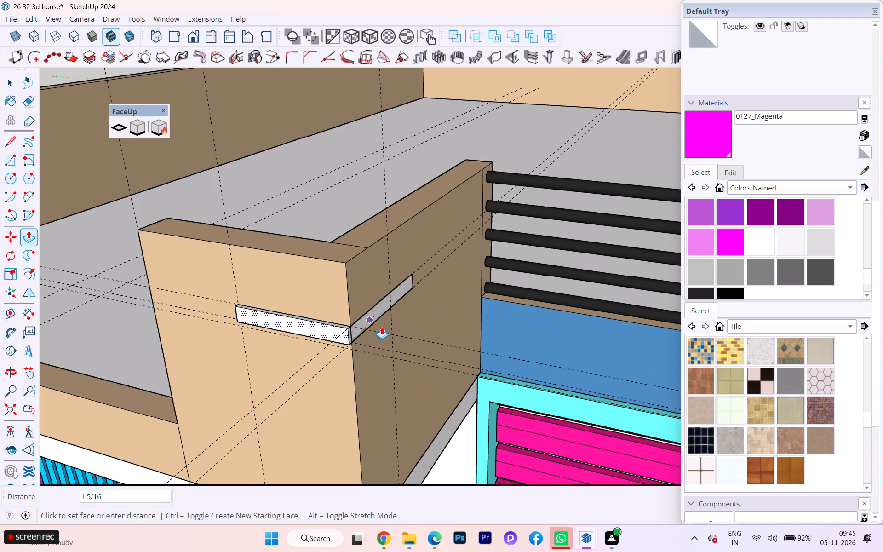
key(Escape)
scroll(362, 323, up, 1)
scroll(362, 323, down, 1)
scroll(363, 323, up, 3)
scroll(363, 323, down, 1)
scroll(363, 323, up, 1)
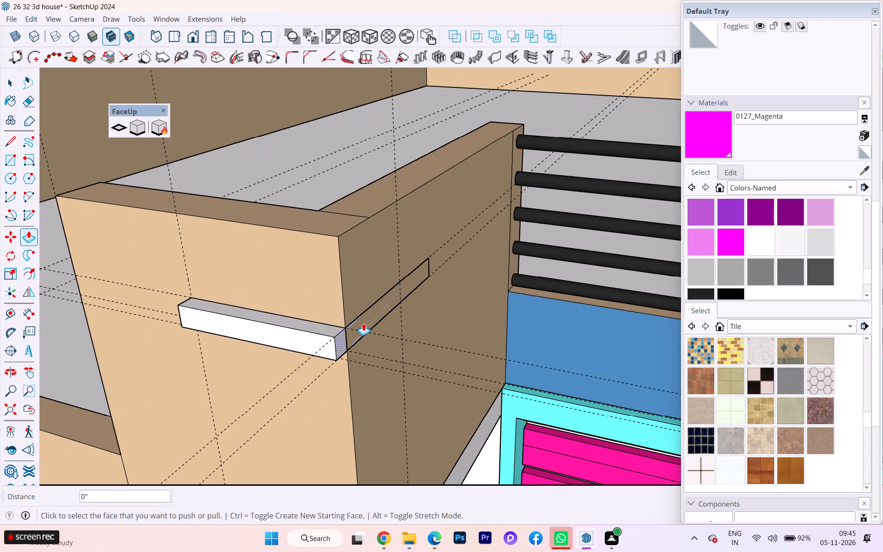
click(373, 314)
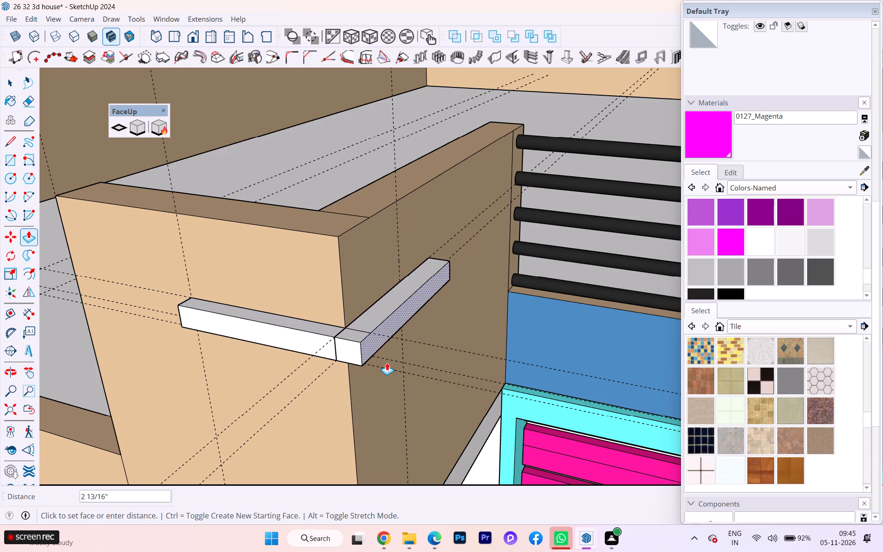
key(2)
key(Return)
Erase the seam edges between the two strips on the top and front faces at the corner.
scroll(364, 374, up, 3)
scroll(347, 374, down, 9)
scroll(346, 373, up, 3)
scroll(345, 372, down, 1)
scroll(344, 371, up, 6)
scroll(315, 306, down, 1)
scroll(315, 308, up, 1)
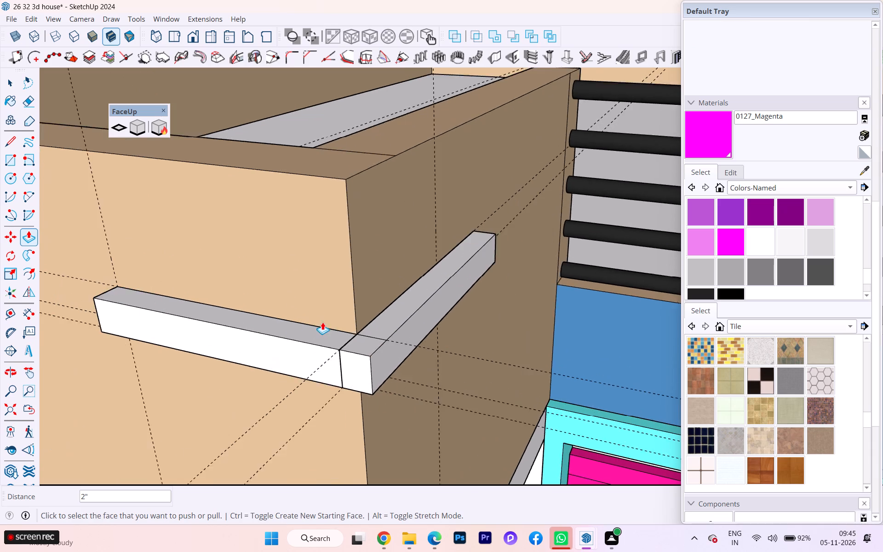
scroll(339, 339, up, 3)
scroll(339, 339, down, 1)
scroll(339, 339, up, 8)
scroll(358, 358, down, 1)
scroll(359, 359, up, 1)
scroll(364, 363, down, 1)
scroll(365, 364, up, 1)
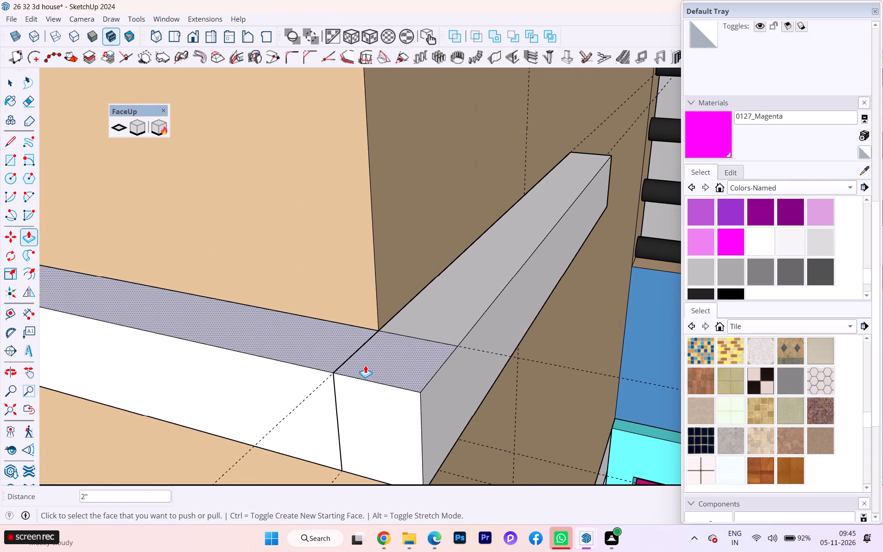
key(e)
click(352, 354)
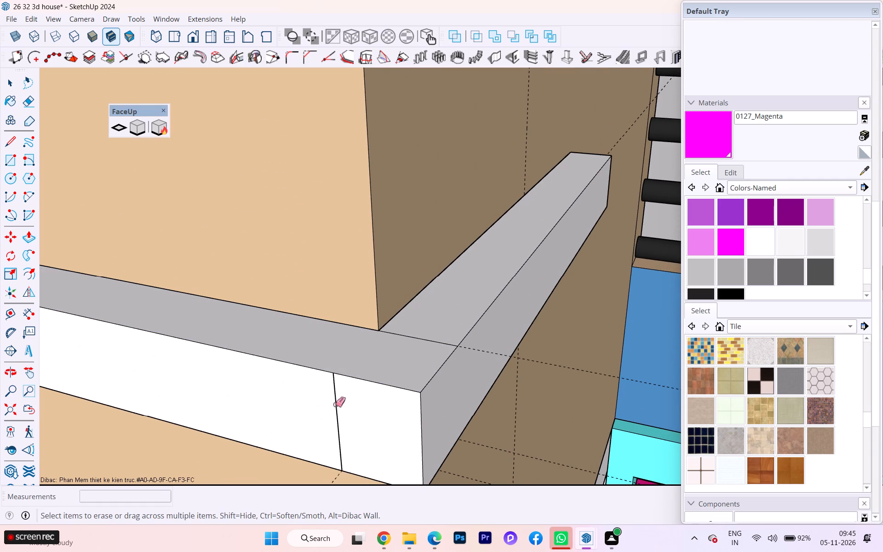
click(338, 402)
scroll(355, 407, down, 1)
middle_drag(356, 407, 353, 387)
click(396, 343)
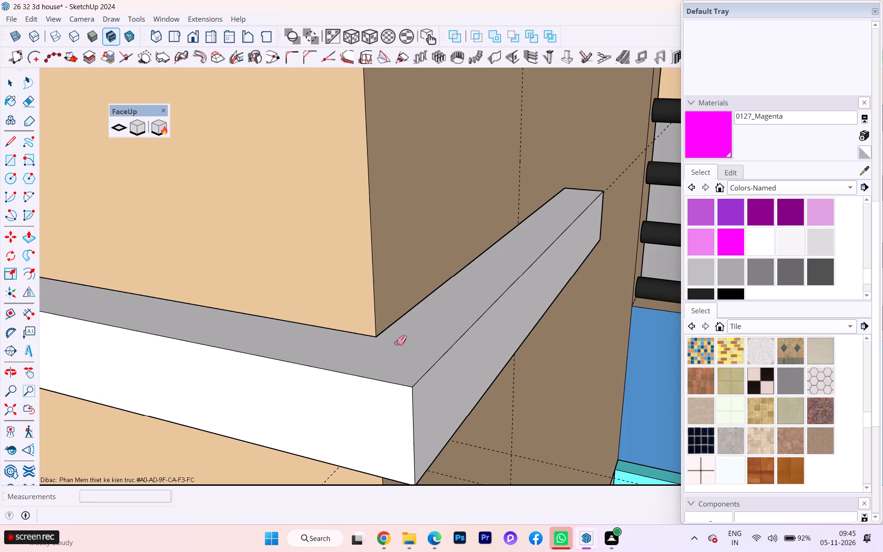
Erase the leftover seam edges on the underside of the L-shaped corner strip.
middle_drag(405, 361, 337, 165)
middle_drag(356, 420, 356, 358)
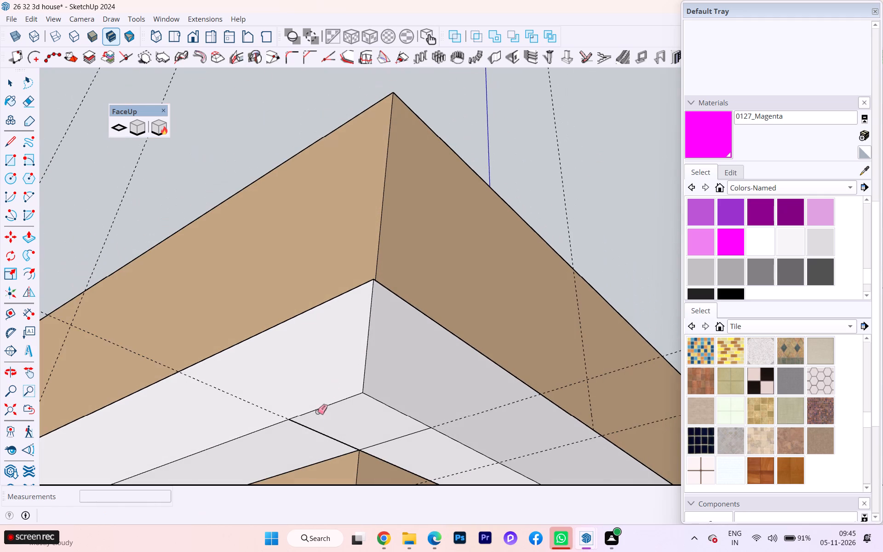
click(309, 434)
click(315, 432)
scroll(391, 411, down, 3)
click(387, 436)
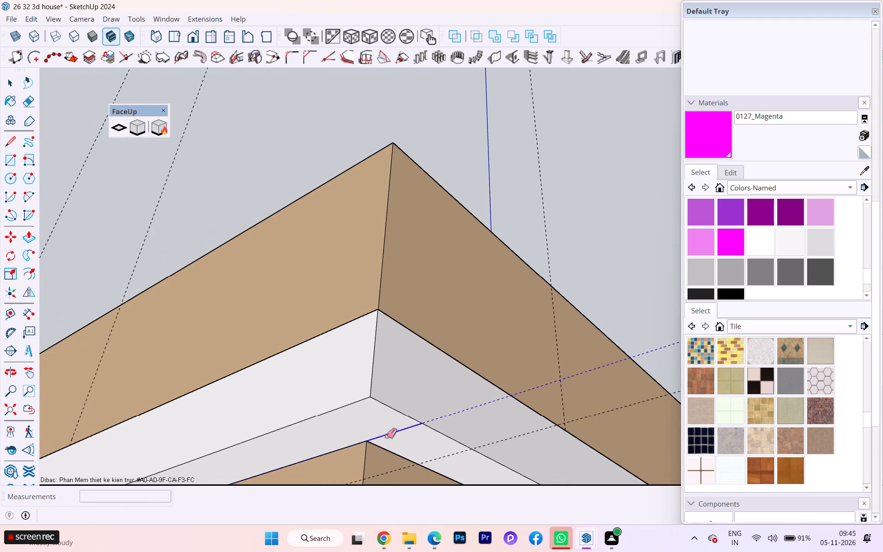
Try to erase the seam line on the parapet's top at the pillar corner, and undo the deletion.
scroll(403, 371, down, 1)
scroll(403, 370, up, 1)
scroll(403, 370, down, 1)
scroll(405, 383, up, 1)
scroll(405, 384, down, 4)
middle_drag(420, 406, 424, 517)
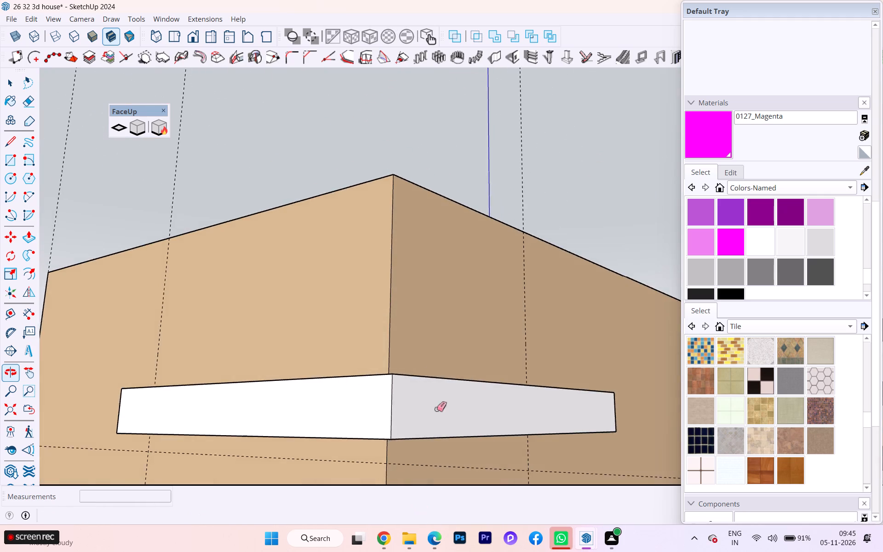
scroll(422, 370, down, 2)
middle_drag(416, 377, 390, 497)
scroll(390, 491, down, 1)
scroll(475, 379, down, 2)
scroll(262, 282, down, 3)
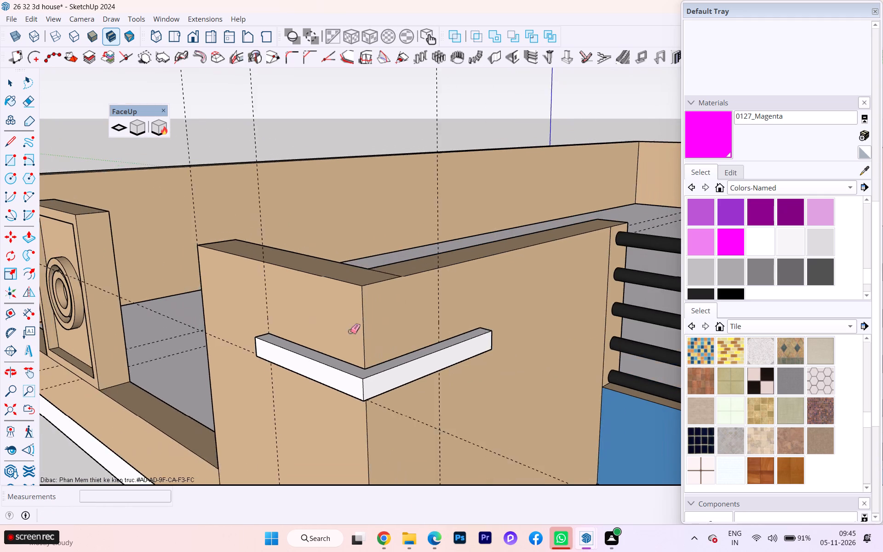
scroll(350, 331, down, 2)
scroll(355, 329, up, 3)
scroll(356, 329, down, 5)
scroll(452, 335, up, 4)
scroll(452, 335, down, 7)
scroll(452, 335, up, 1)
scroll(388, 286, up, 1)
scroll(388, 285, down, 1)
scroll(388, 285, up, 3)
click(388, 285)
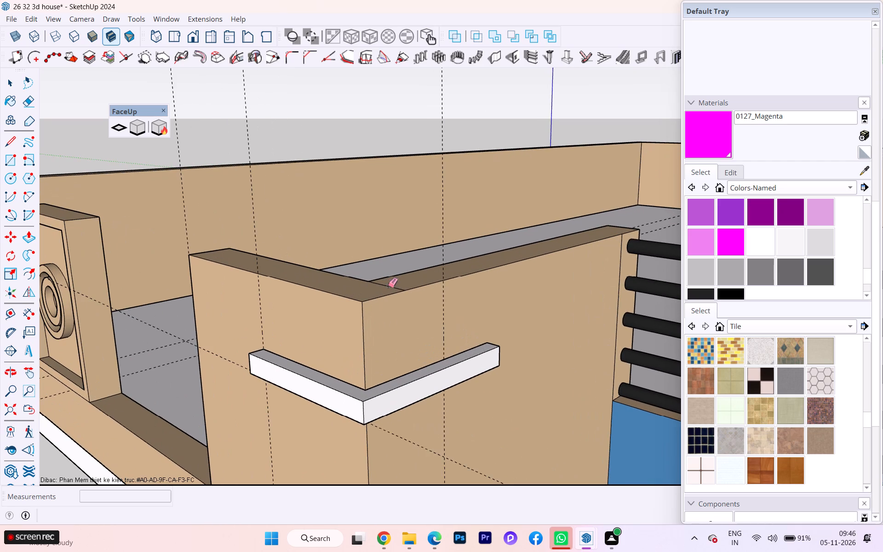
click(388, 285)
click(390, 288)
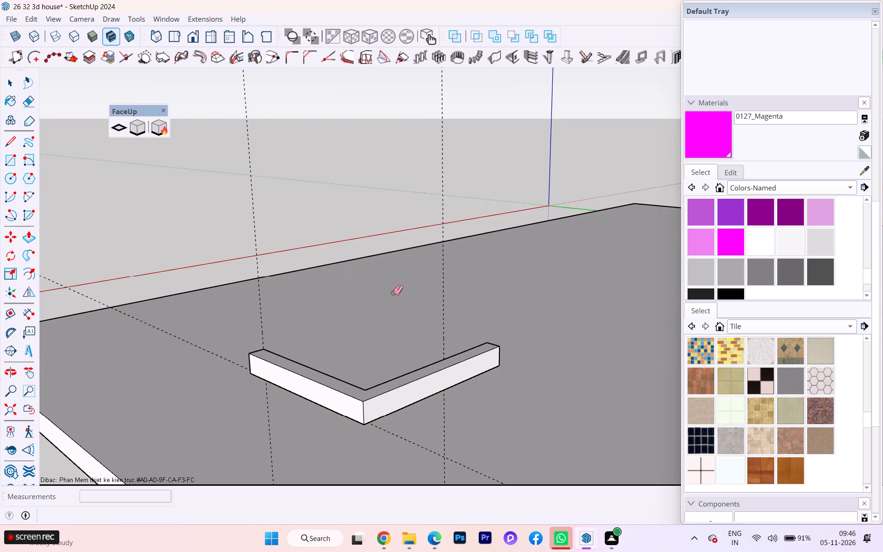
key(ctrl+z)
Open the parapet group, erase the seam line across its top face at the pillar corner, and exit the group.
scroll(405, 300, down, 2)
middle_drag(390, 399, 391, 512)
key(space)
scroll(391, 285, up, 1)
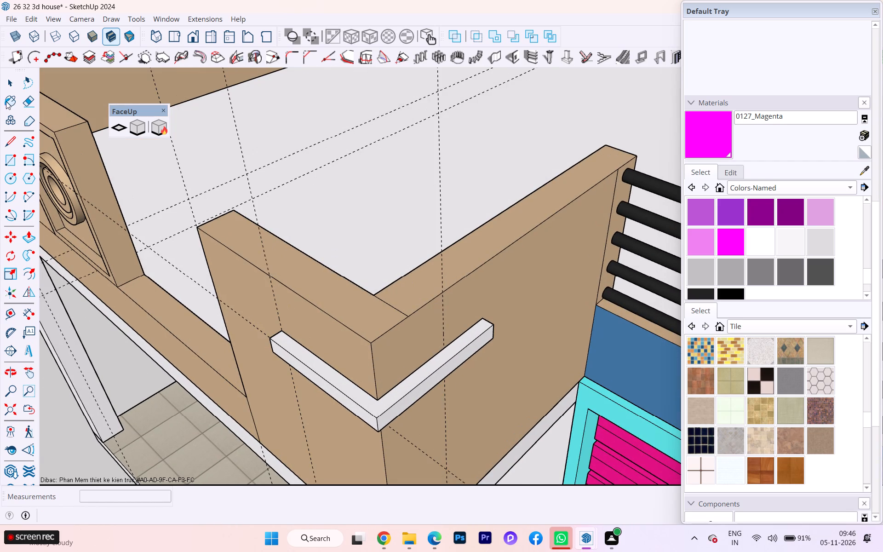
click(10, 81)
double_click(359, 304)
scroll(416, 307, up, 2)
scroll(416, 307, down, 1)
scroll(416, 307, up, 3)
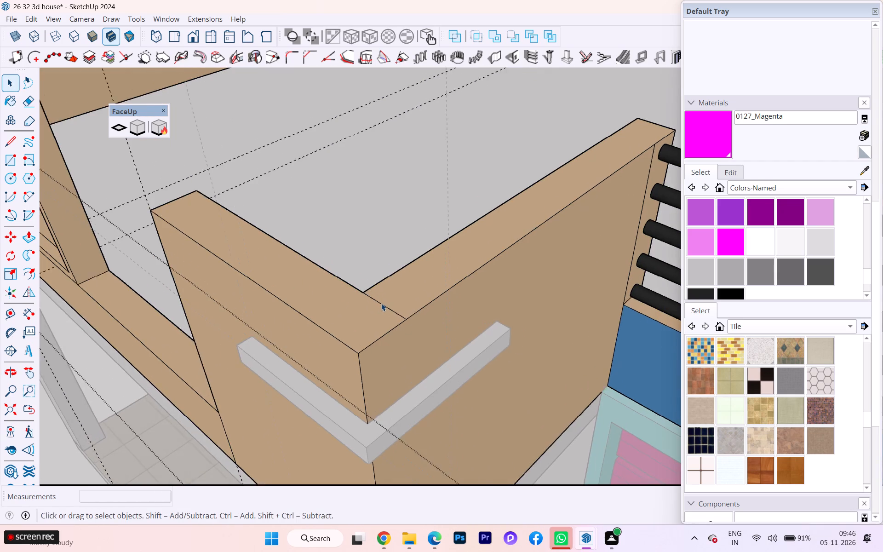
scroll(381, 303, up, 1)
scroll(379, 302, down, 2)
scroll(379, 302, up, 9)
key(e)
click(387, 309)
scroll(424, 285, down, 5)
scroll(469, 273, up, 5)
scroll(475, 272, down, 1)
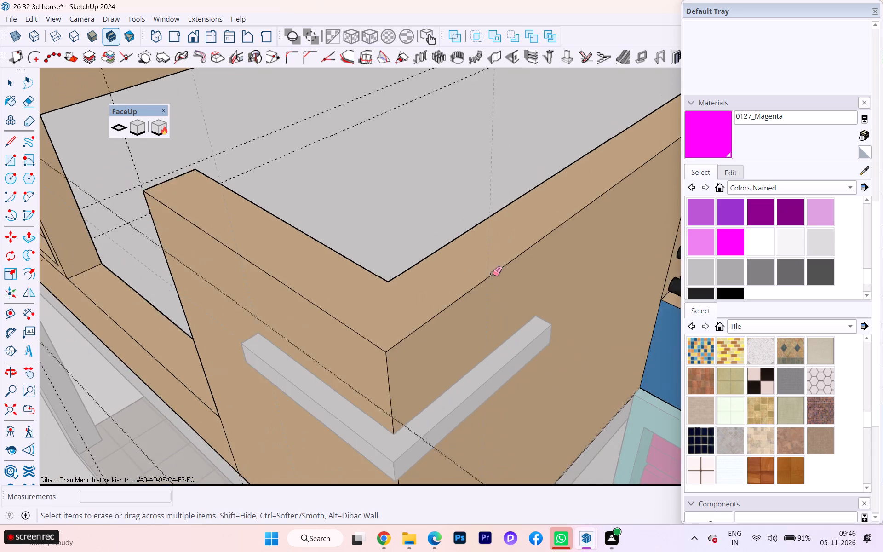
scroll(493, 273, up, 1)
scroll(496, 272, down, 2)
scroll(503, 276, up, 3)
scroll(513, 280, down, 6)
scroll(533, 277, up, 1)
scroll(533, 277, down, 7)
scroll(545, 266, up, 3)
scroll(545, 266, down, 9)
scroll(515, 283, up, 1)
scroll(515, 284, down, 1)
scroll(512, 285, up, 1)
scroll(512, 286, down, 1)
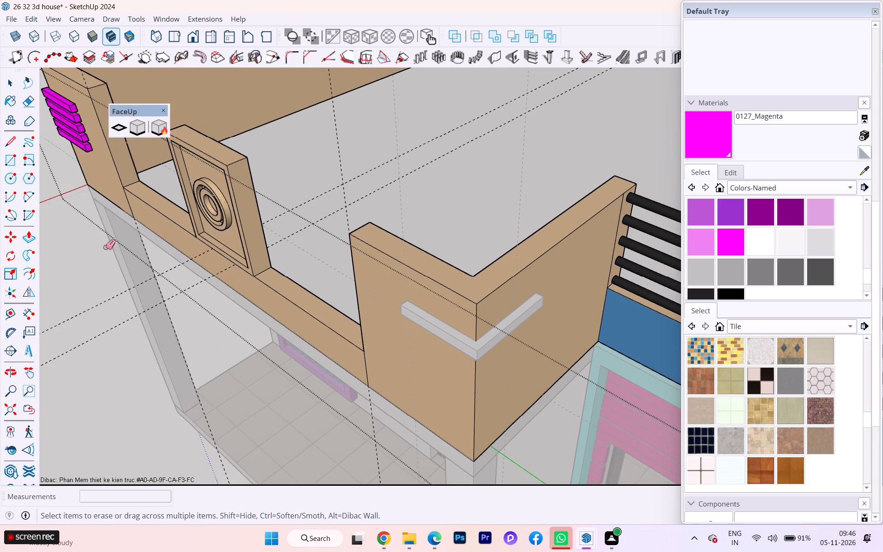
click(16, 84)
click(83, 254)
Select the whole L-shaped corner strip and make it a component with the default settings.
scroll(248, 219, up, 1)
scroll(250, 219, down, 1)
middle_drag(254, 216, 264, 200)
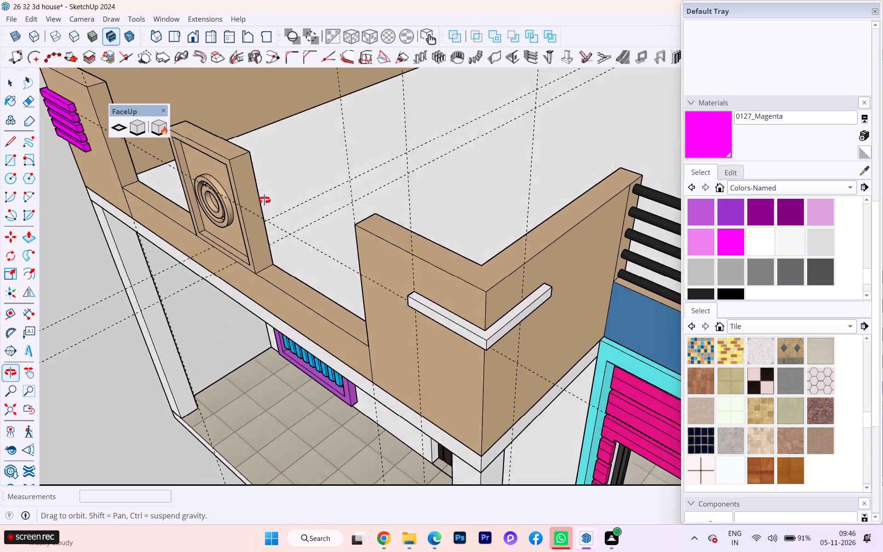
middle_drag(264, 200, 291, 171)
scroll(423, 203, down, 2)
click(531, 224)
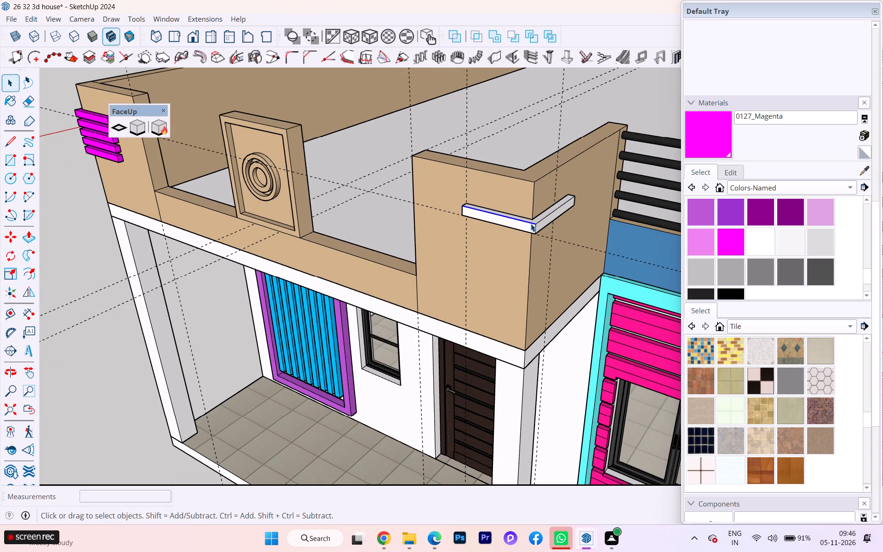
triple_click(531, 224)
right_click(531, 224)
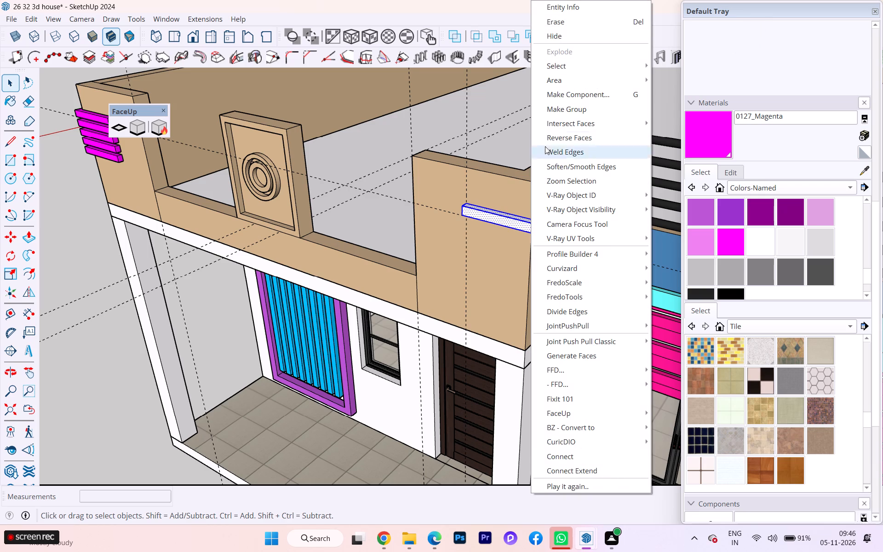
click(580, 92)
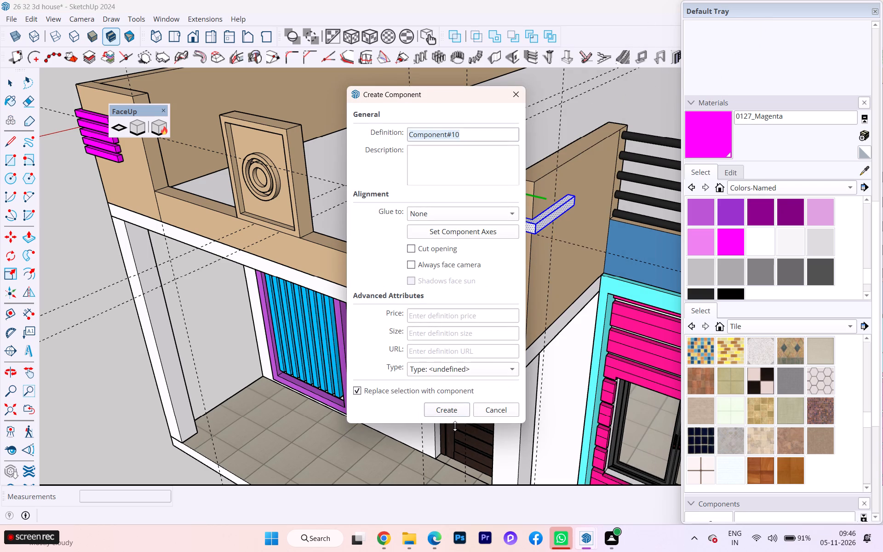
click(459, 410)
Paint the L-shaped corner strip component with 0127_Magenta.
click(718, 141)
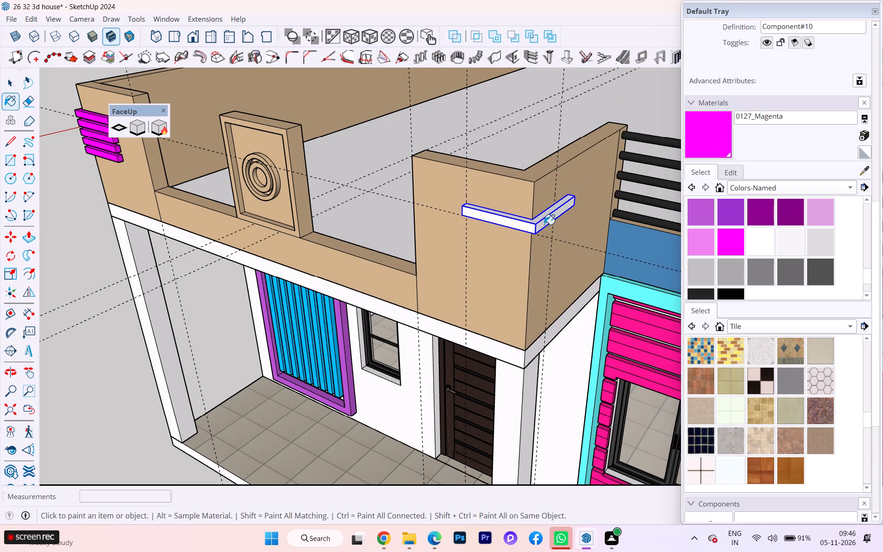
click(542, 227)
click(6, 84)
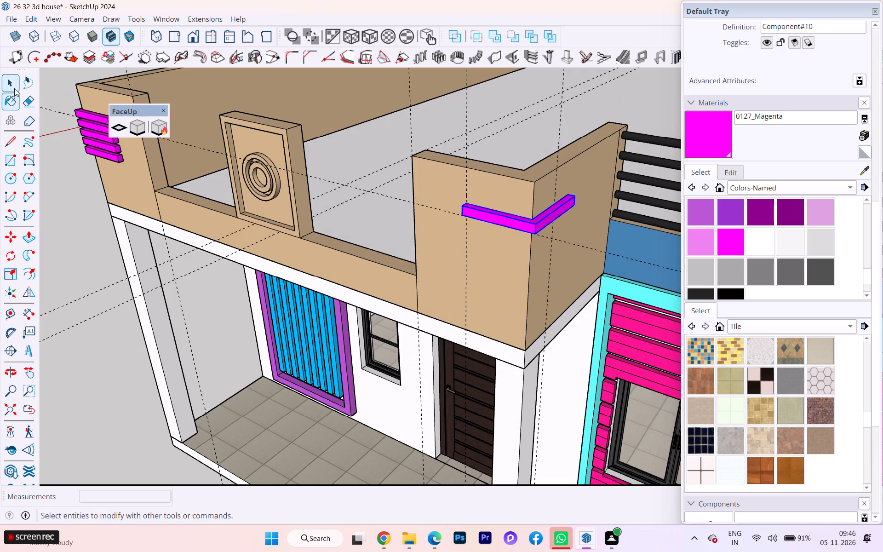
scroll(543, 263, up, 2)
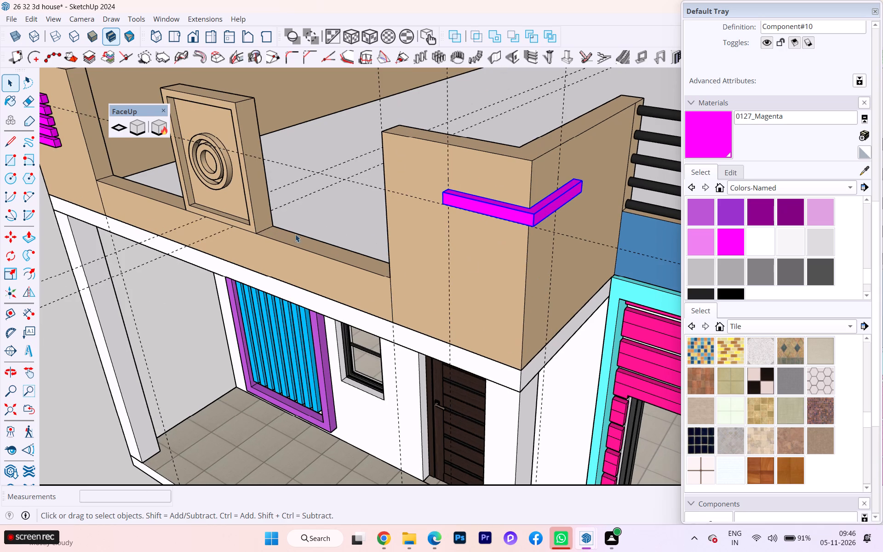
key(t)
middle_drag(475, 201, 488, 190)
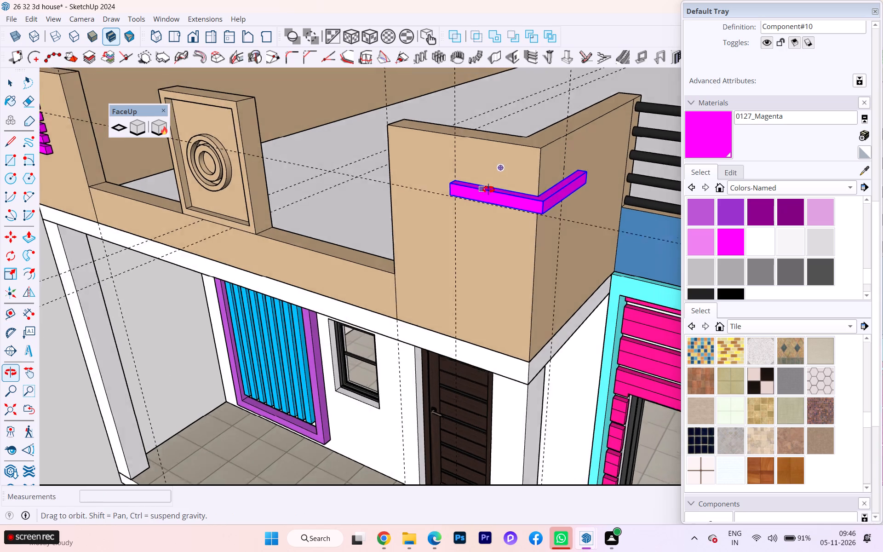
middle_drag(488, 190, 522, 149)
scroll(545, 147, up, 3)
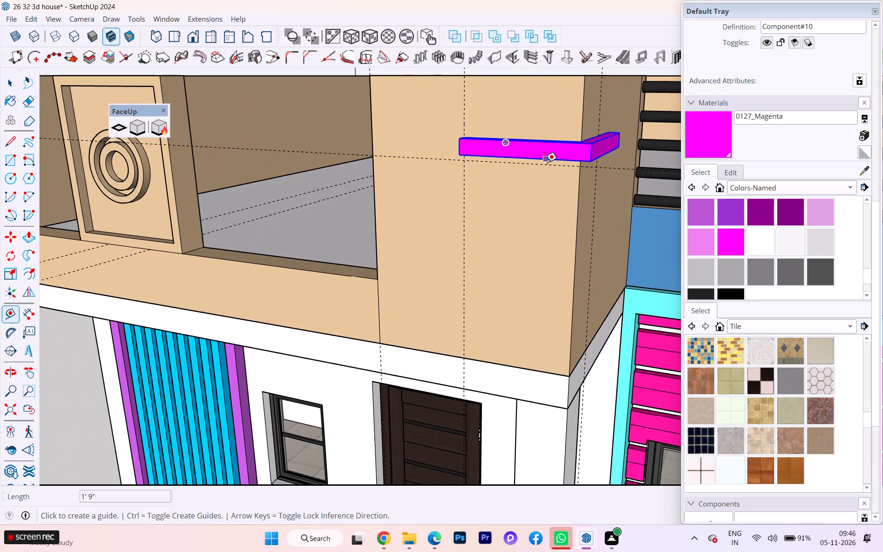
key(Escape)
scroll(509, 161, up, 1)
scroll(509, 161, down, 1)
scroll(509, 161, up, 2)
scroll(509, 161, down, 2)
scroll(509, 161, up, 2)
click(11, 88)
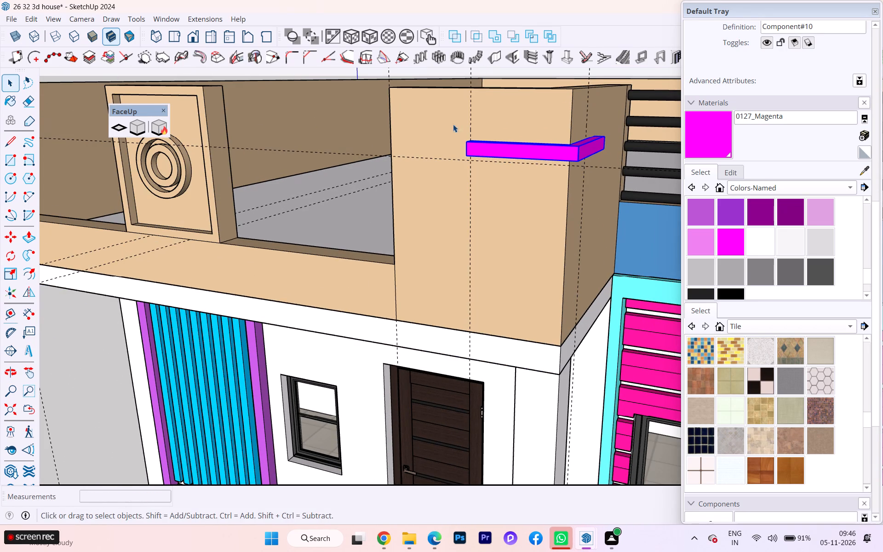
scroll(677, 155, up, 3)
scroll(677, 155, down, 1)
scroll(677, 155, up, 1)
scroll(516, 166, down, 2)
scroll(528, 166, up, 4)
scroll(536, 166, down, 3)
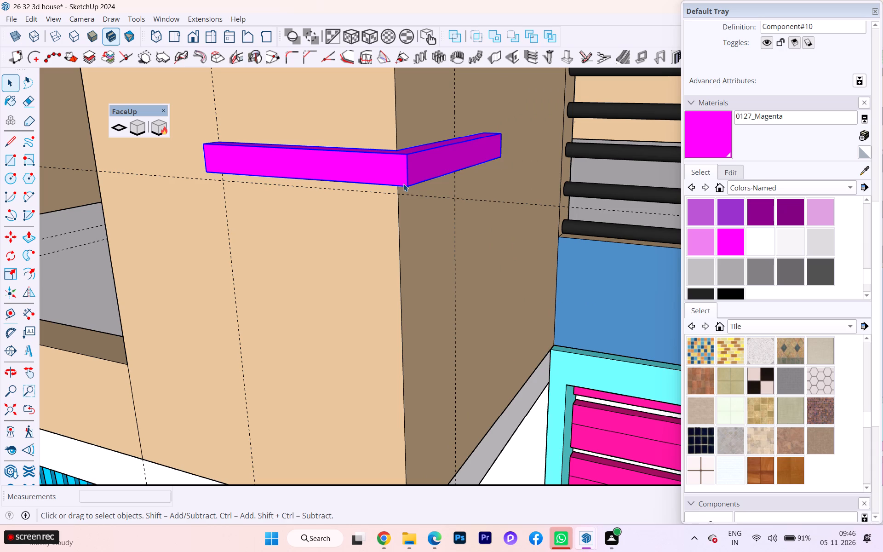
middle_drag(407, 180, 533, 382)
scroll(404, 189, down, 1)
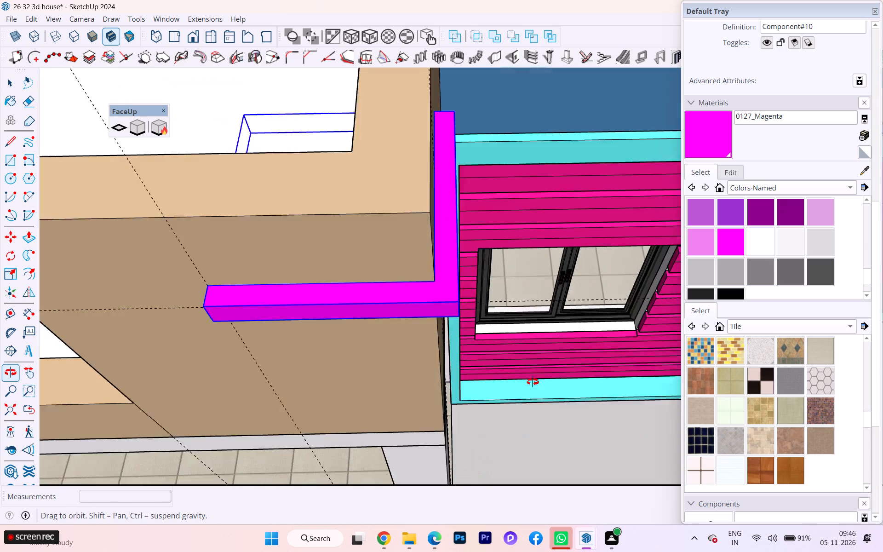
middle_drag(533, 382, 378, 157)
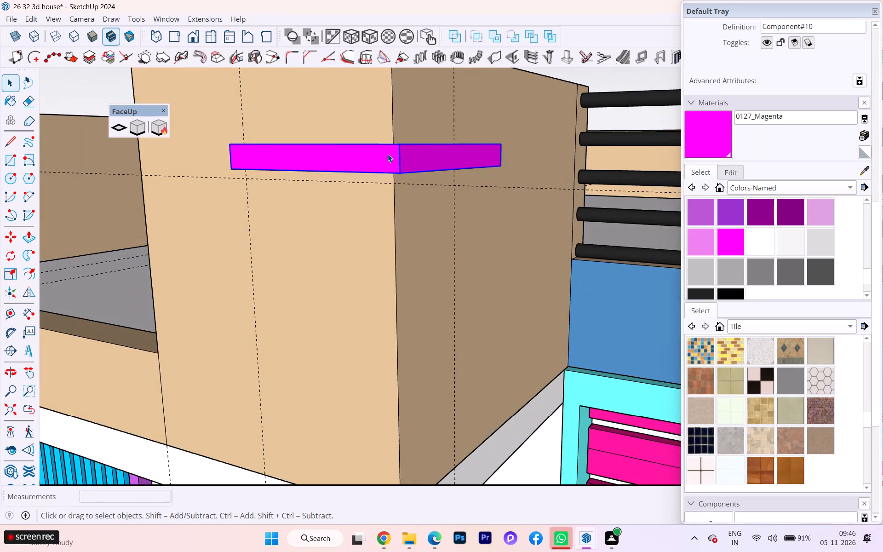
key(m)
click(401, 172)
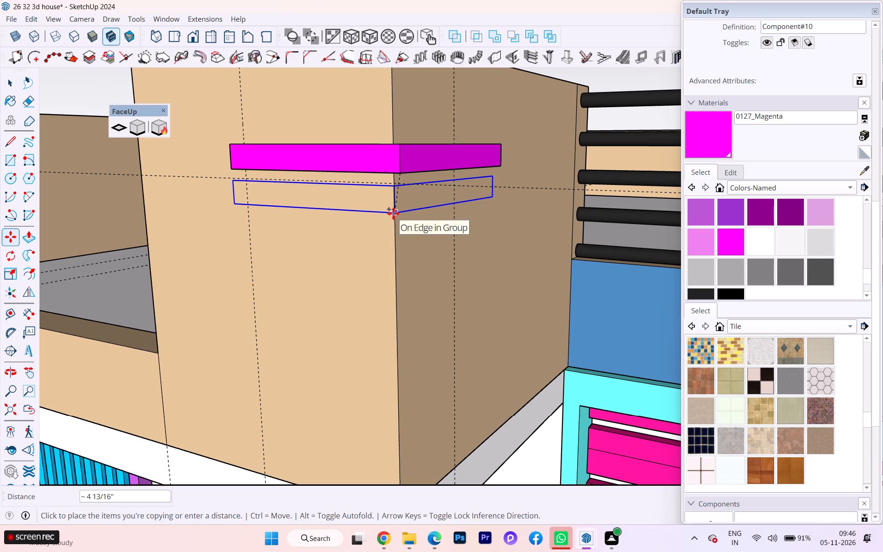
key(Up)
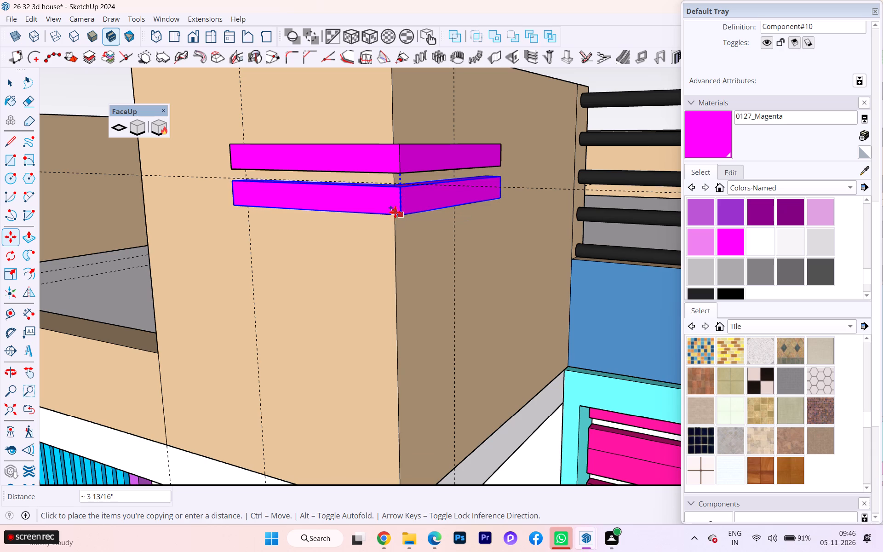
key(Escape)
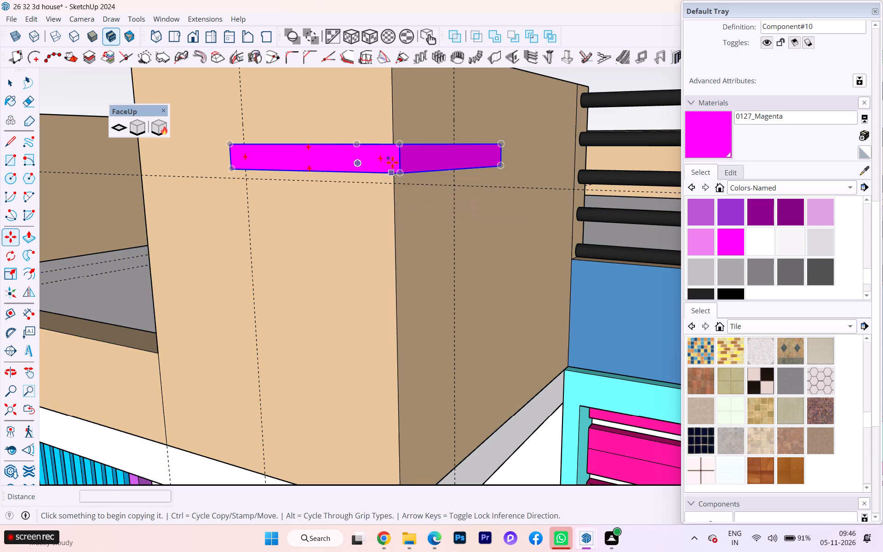
Copy the magenta L-shaped corner strip 3 9/16" straight down the pillar and multiply the copy by 4.
scroll(398, 155, up, 2)
click(402, 142)
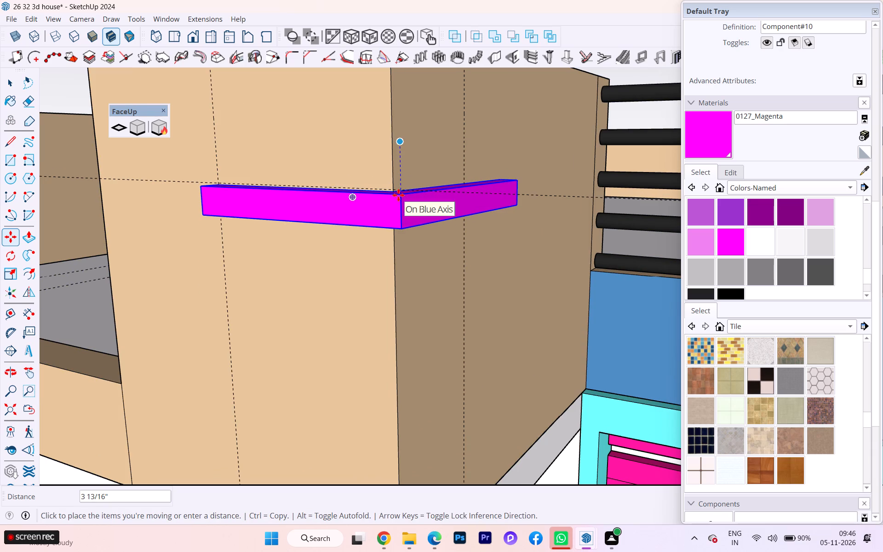
middle_drag(397, 194, 402, 265)
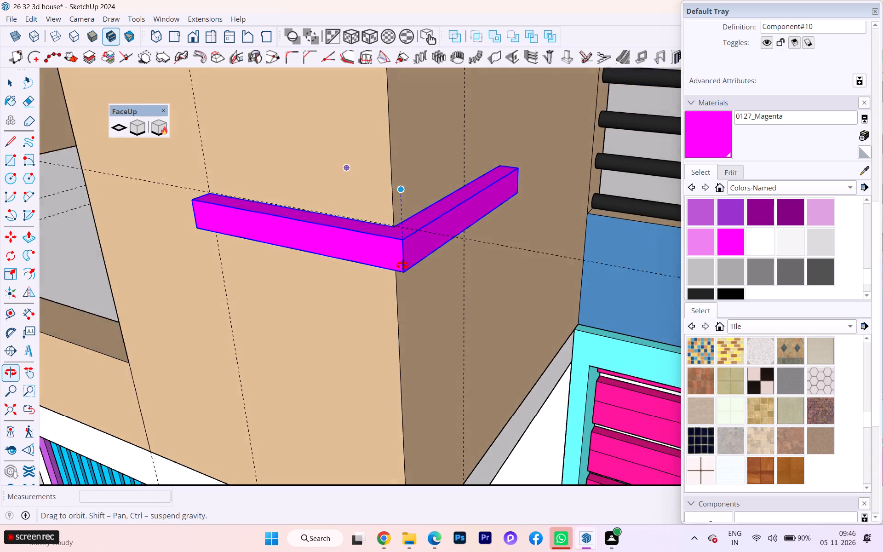
middle_drag(402, 265, 407, 334)
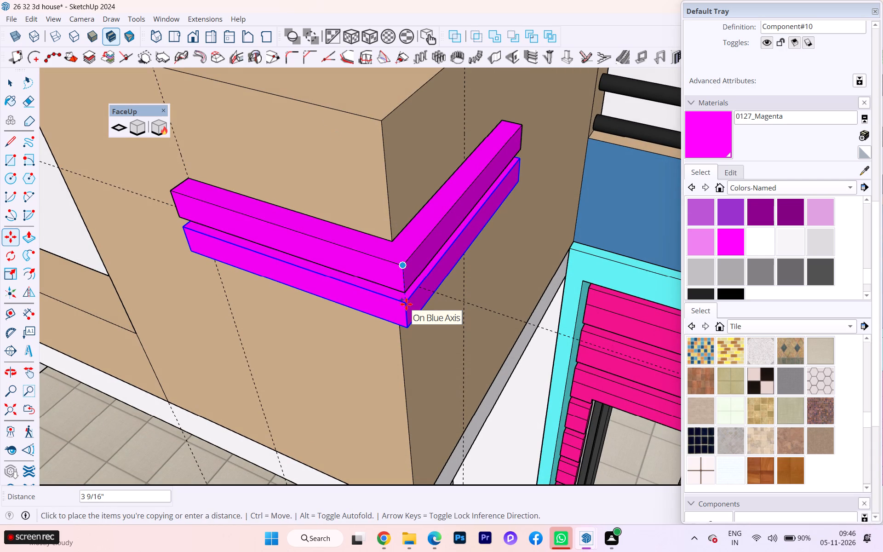
click(406, 304)
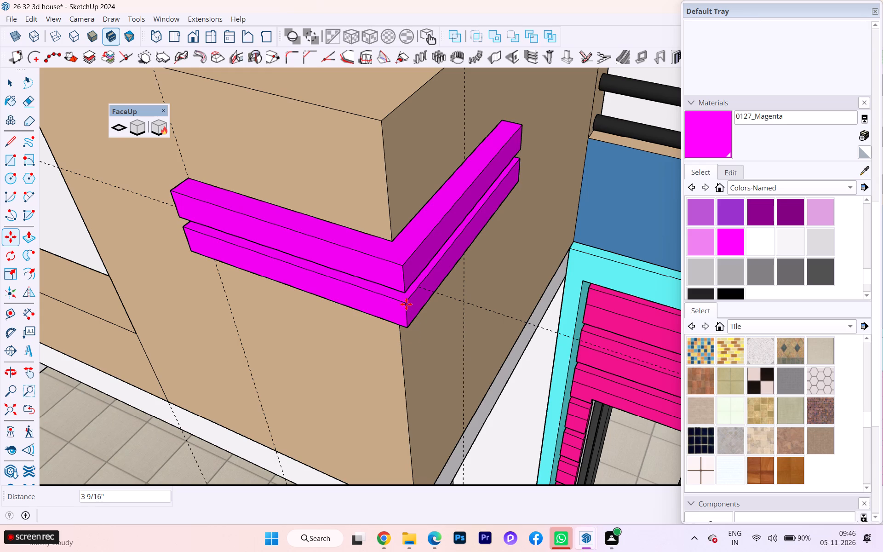
text(*4)
key(Return)
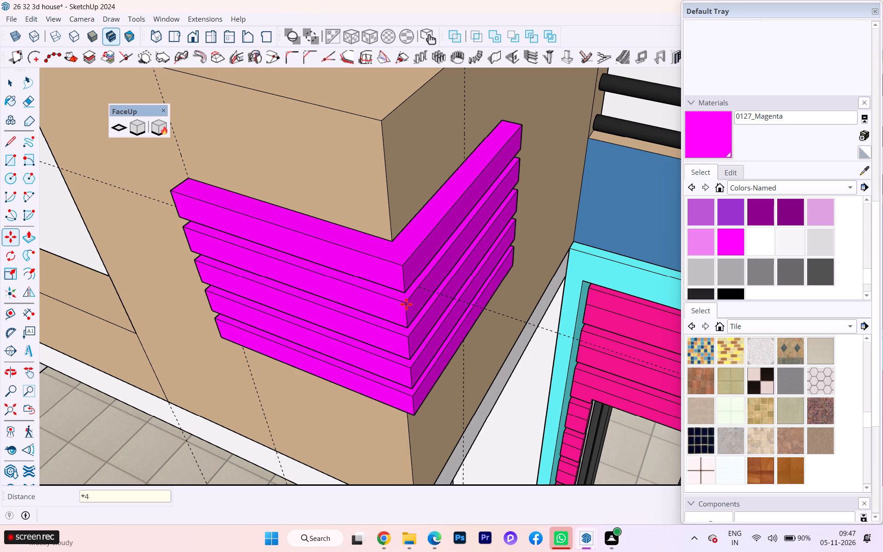
scroll(406, 304, down, 2)
scroll(401, 304, up, 1)
scroll(398, 304, down, 4)
middle_drag(369, 318, 406, 190)
scroll(453, 244, down, 2)
scroll(453, 262, up, 1)
scroll(453, 263, down, 1)
scroll(452, 267, up, 2)
scroll(365, 294, down, 4)
scroll(348, 301, up, 1)
scroll(341, 301, down, 5)
middle_drag(306, 300, 497, 300)
scroll(425, 262, down, 1)
scroll(421, 261, up, 3)
scroll(415, 261, down, 9)
scroll(393, 259, up, 1)
scroll(393, 259, down, 1)
key(space)
click(6, 88)
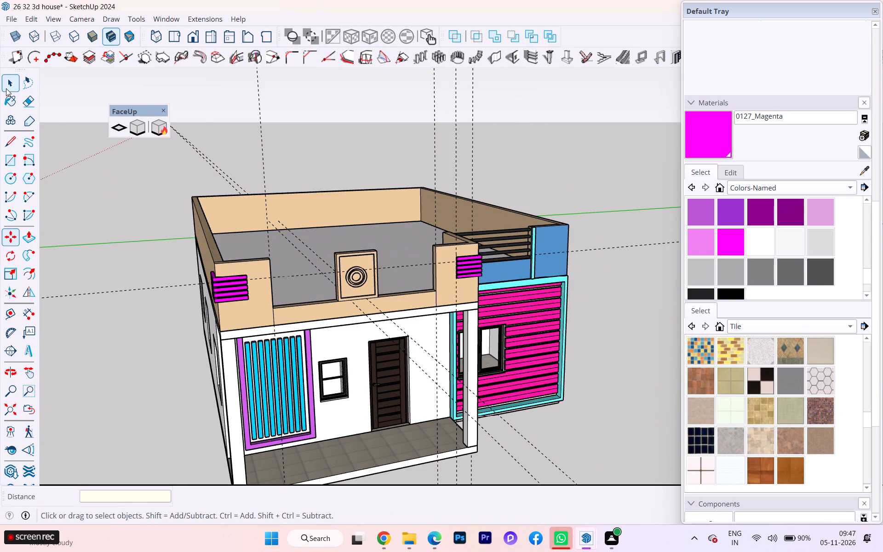
click(107, 171)
Delete all the construction guides from the model.
scroll(353, 318, up, 1)
scroll(354, 319, down, 2)
scroll(355, 320, up, 7)
scroll(362, 339, down, 1)
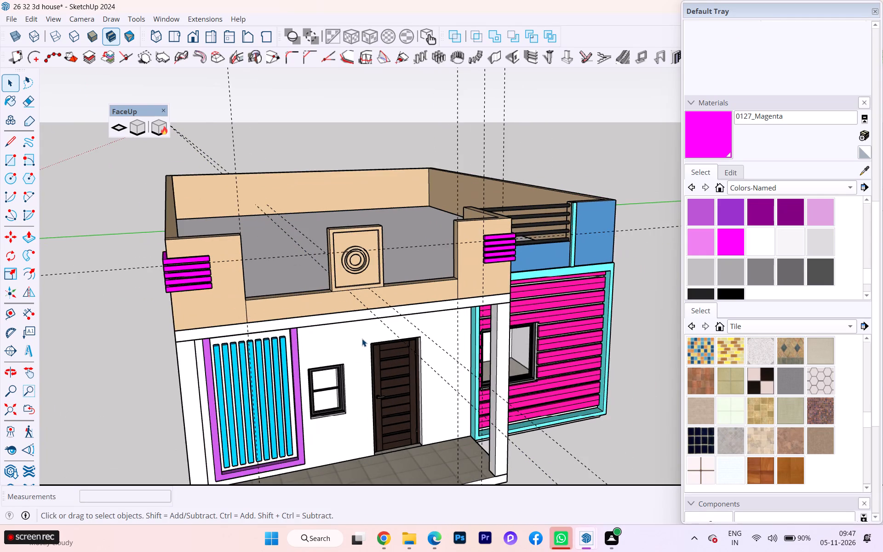
scroll(360, 336, up, 3)
middle_drag(231, 243, 64, 262)
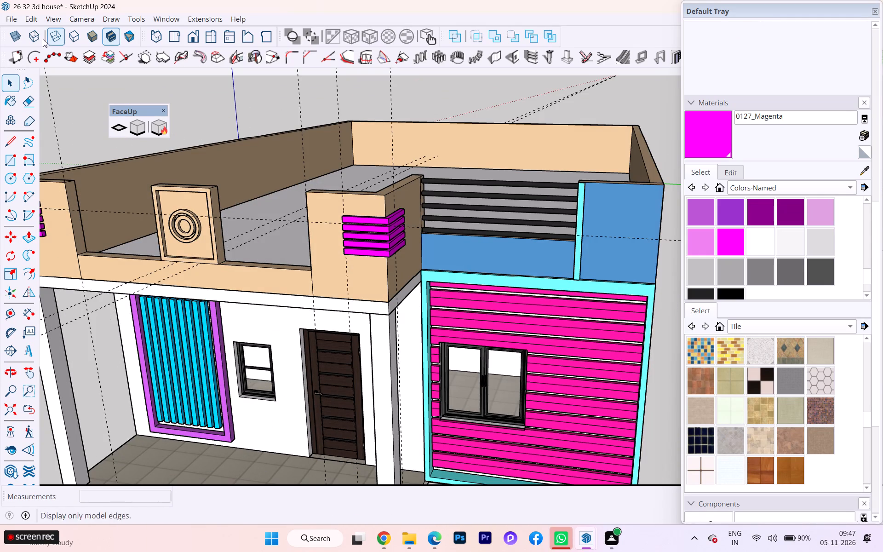
click(29, 22)
click(89, 132)
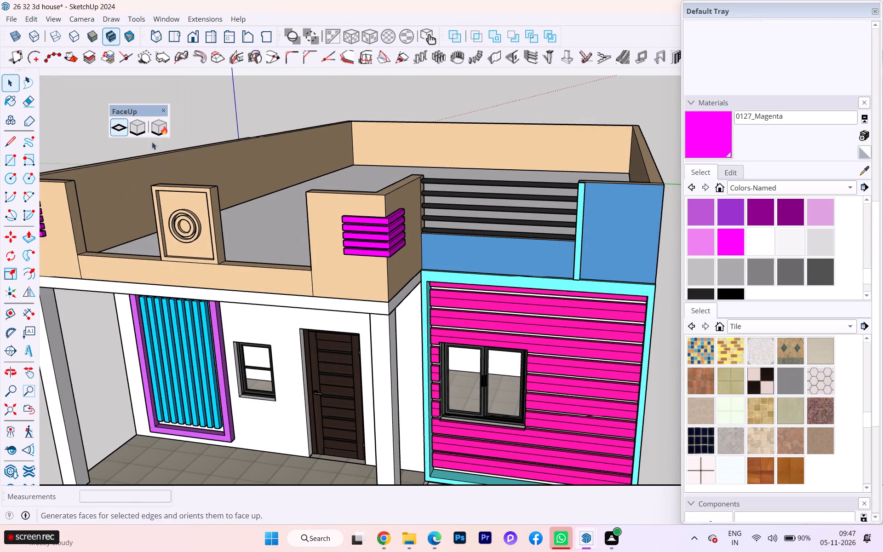
Open the porch column component, select its whole geometry, paint it with 0109_DarkSlateBlue, and exit the component.
scroll(328, 178, down, 1)
middle_drag(329, 178, 401, 179)
scroll(535, 182, down, 2)
middle_drag(555, 188, 271, 196)
scroll(470, 185, down, 2)
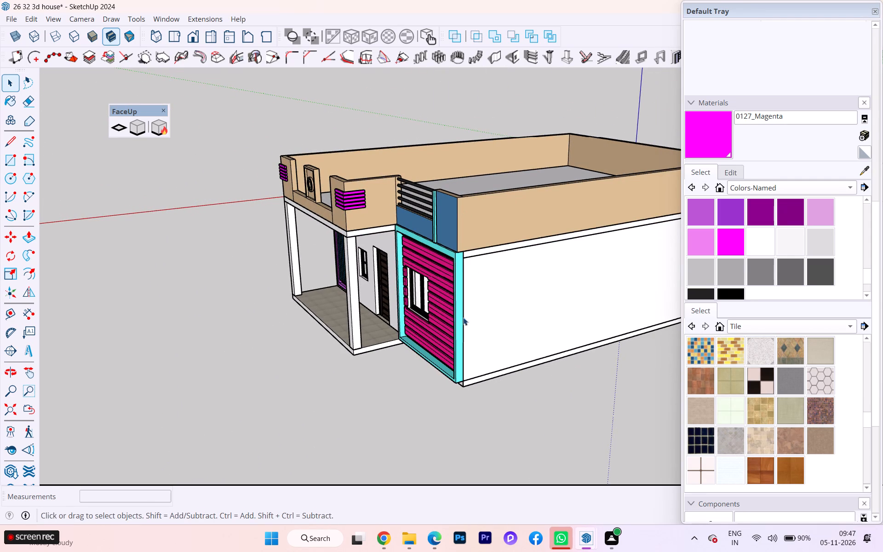
scroll(375, 301, up, 4)
double_click(350, 282)
triple_click(350, 282)
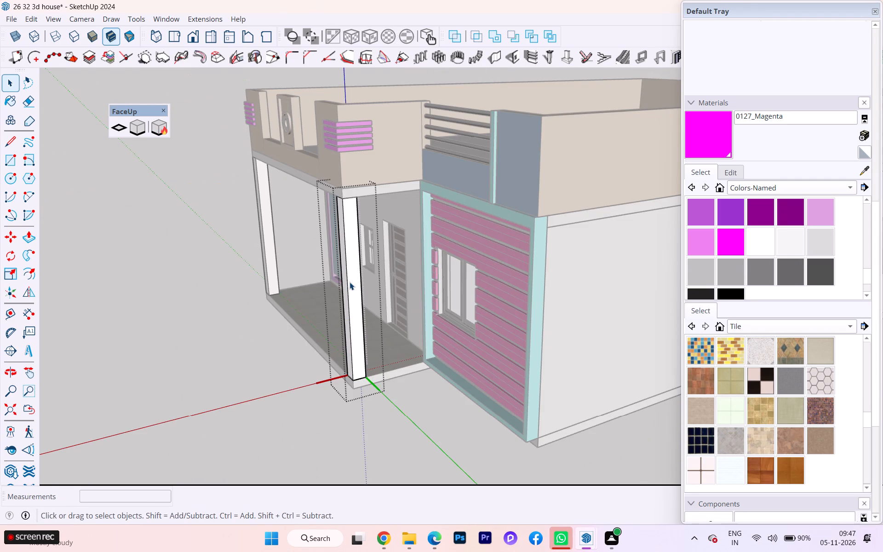
scroll(787, 287, down, 3)
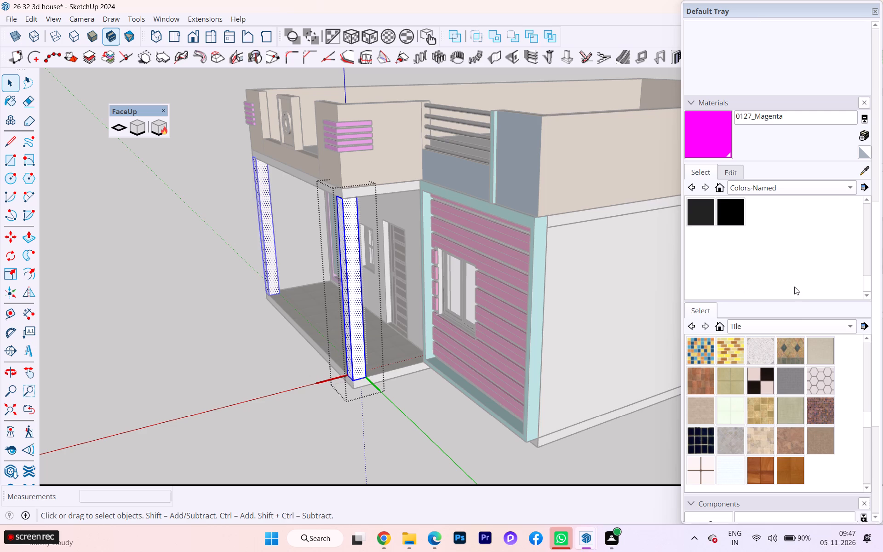
scroll(805, 359, down, 4)
scroll(803, 361, up, 1)
scroll(803, 361, down, 1)
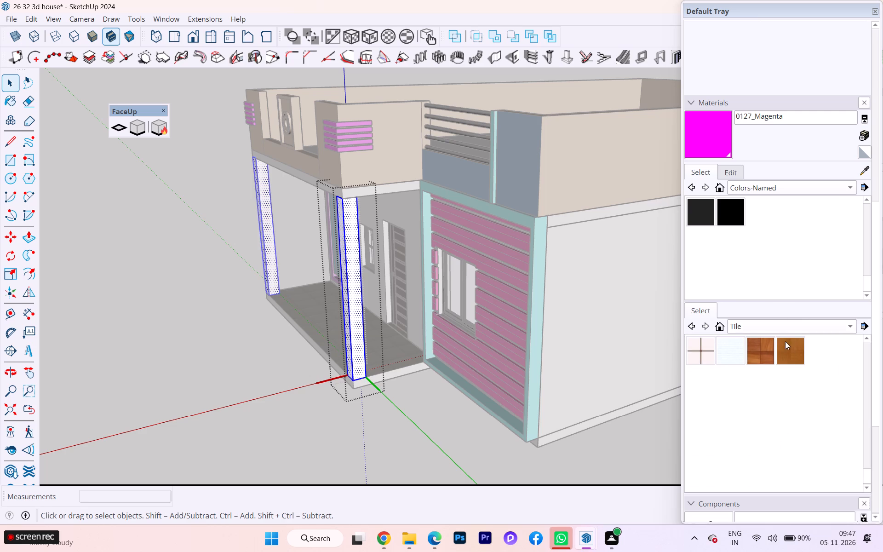
scroll(770, 264, up, 1)
scroll(770, 263, down, 1)
scroll(770, 262, up, 6)
scroll(768, 236, down, 1)
scroll(768, 236, up, 2)
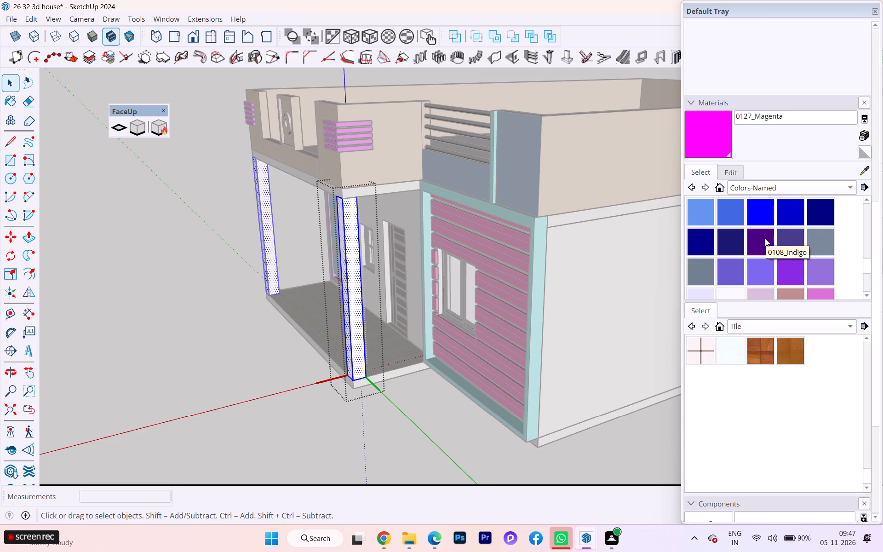
click(790, 239)
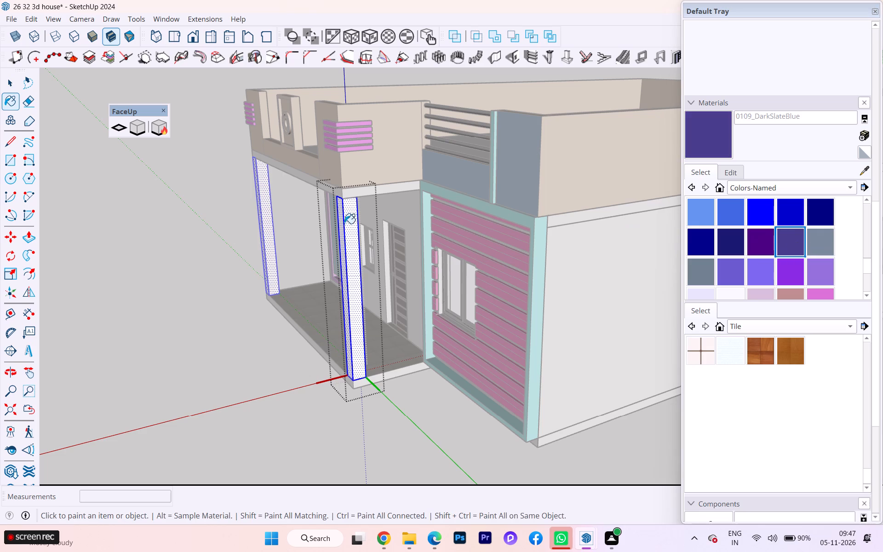
click(345, 220)
click(350, 214)
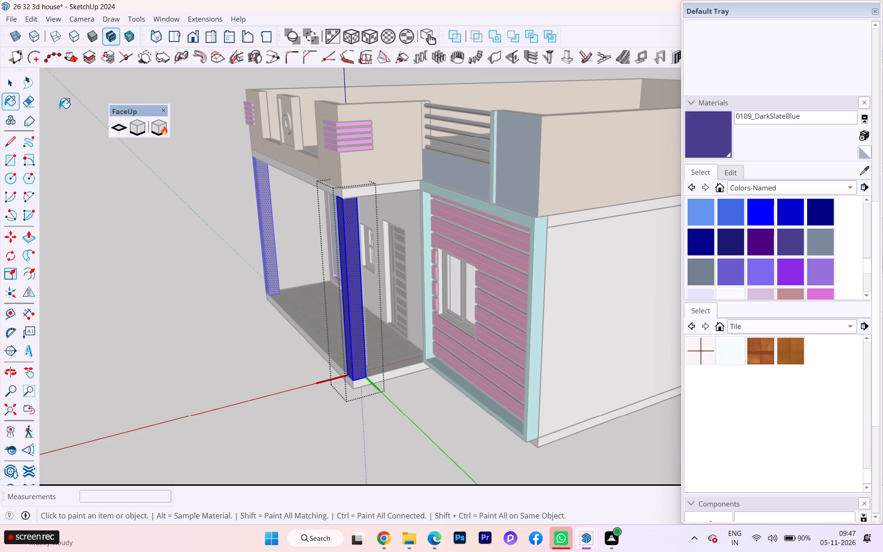
click(9, 81)
click(101, 148)
Open the main walls group and paint the long three-window side wall and the front porch wall with 0005_LightPink.
middle_drag(191, 255, 514, 269)
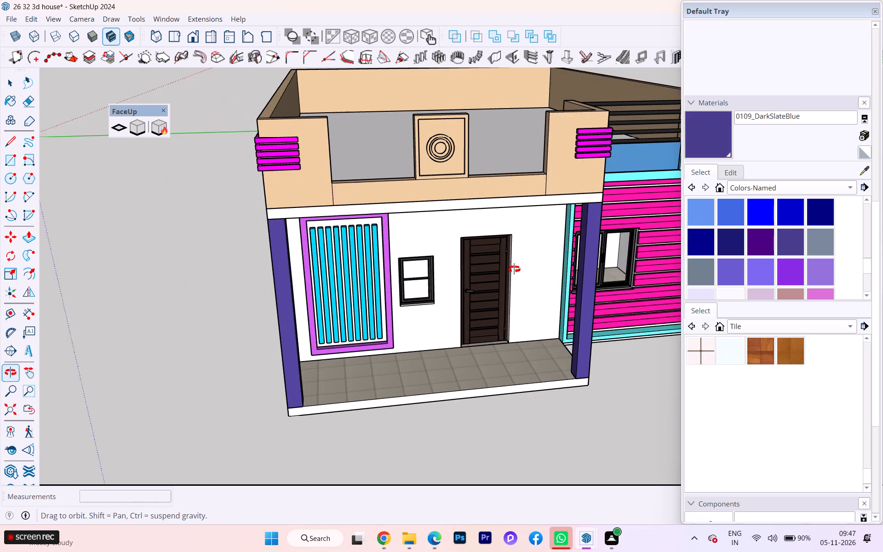
middle_drag(514, 269, 516, 269)
scroll(298, 208, down, 2)
double_click(416, 221)
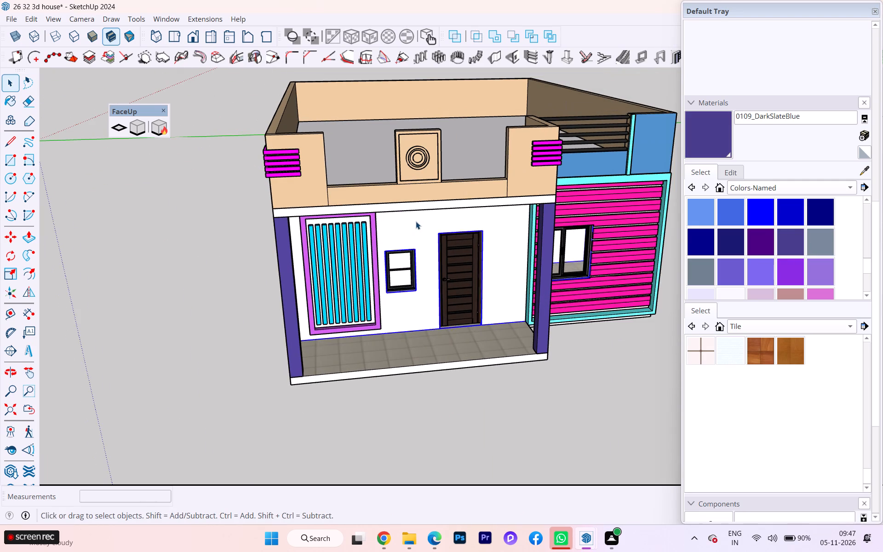
click(416, 221)
middle_drag(399, 230, 626, 220)
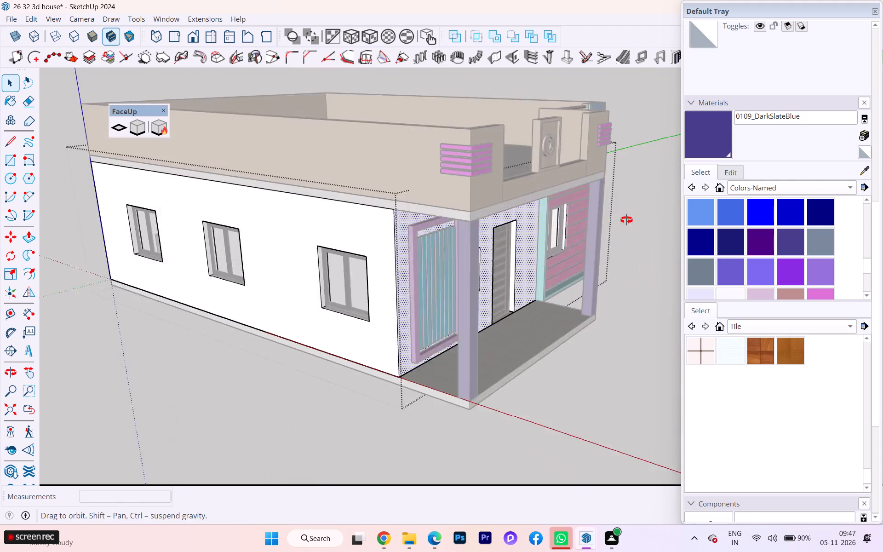
middle_drag(626, 220, 637, 220)
click(402, 231)
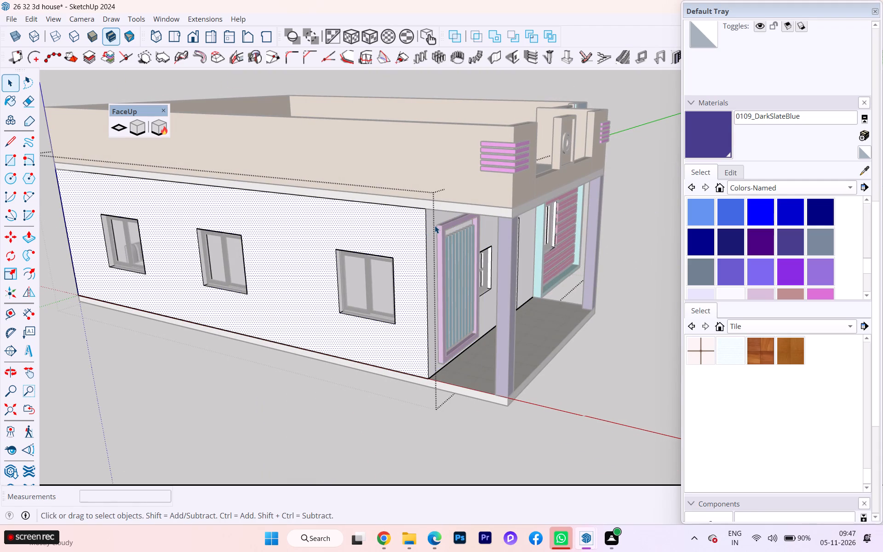
click(435, 225)
scroll(796, 215, up, 7)
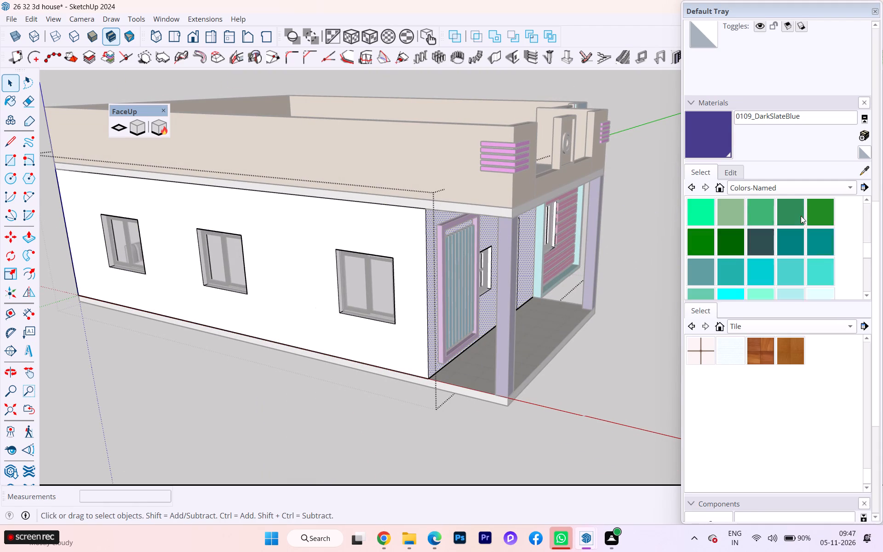
scroll(751, 226, up, 9)
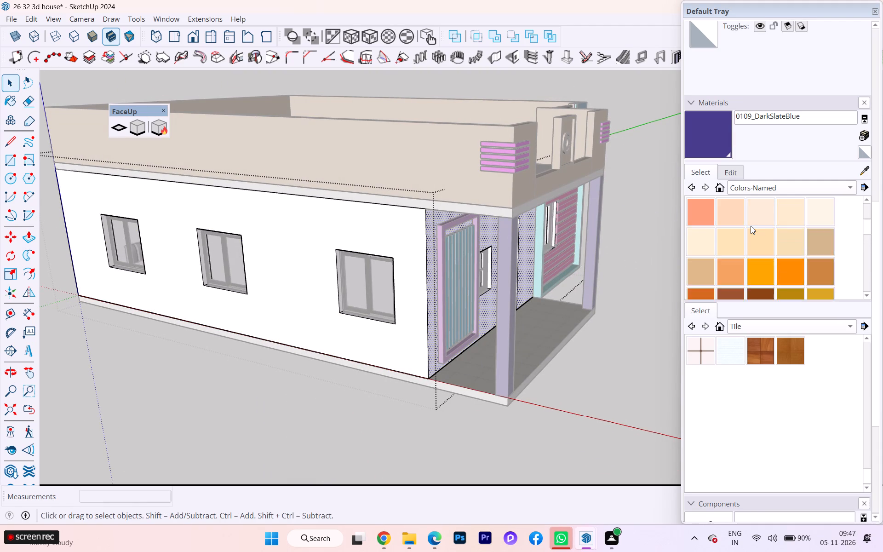
scroll(751, 226, up, 4)
scroll(751, 226, down, 1)
scroll(751, 226, up, 1)
click(818, 214)
click(378, 228)
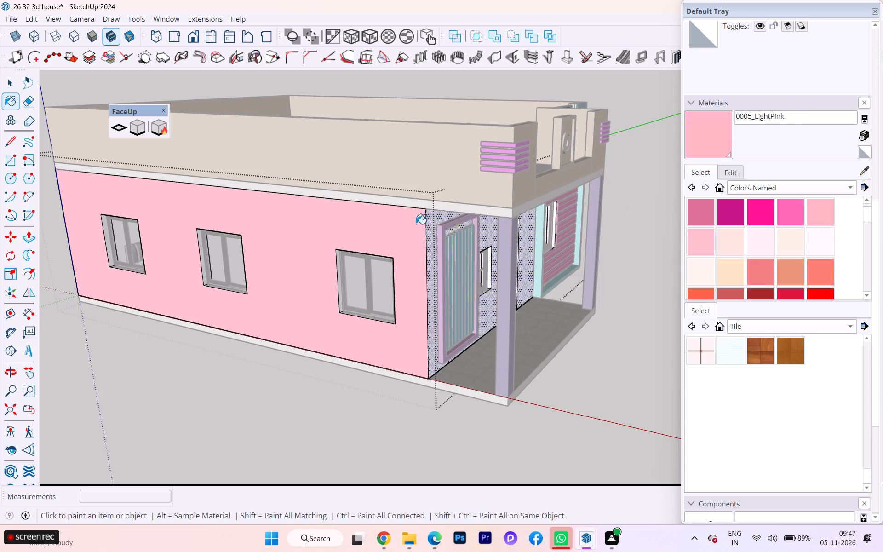
click(433, 220)
Paint the house's opposite long side wall, beside the cyan garage-style frame, with 0005_LightPink.
middle_drag(441, 229, 57, 237)
scroll(428, 230, down, 1)
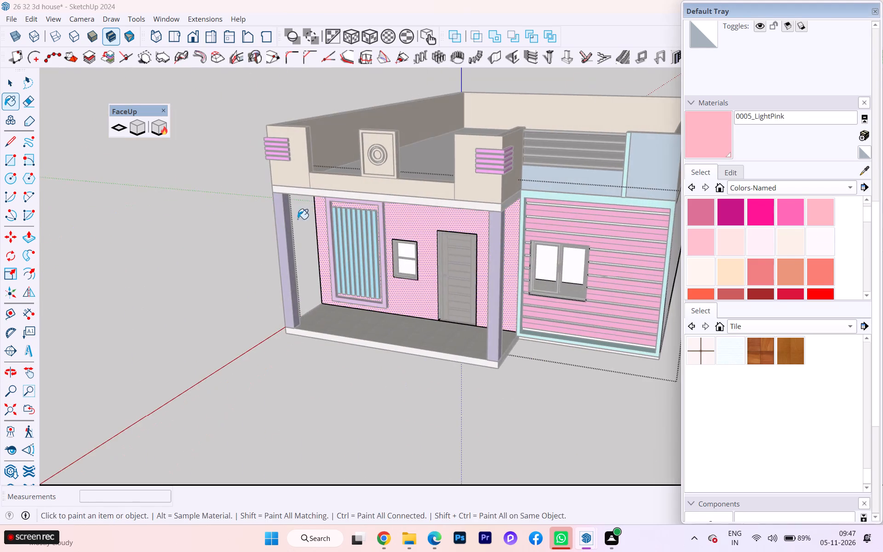
scroll(400, 230, down, 1)
middle_drag(336, 235, 9, 249)
click(486, 290)
scroll(417, 273, down, 1)
scroll(414, 273, up, 1)
middle_drag(380, 271, 225, 254)
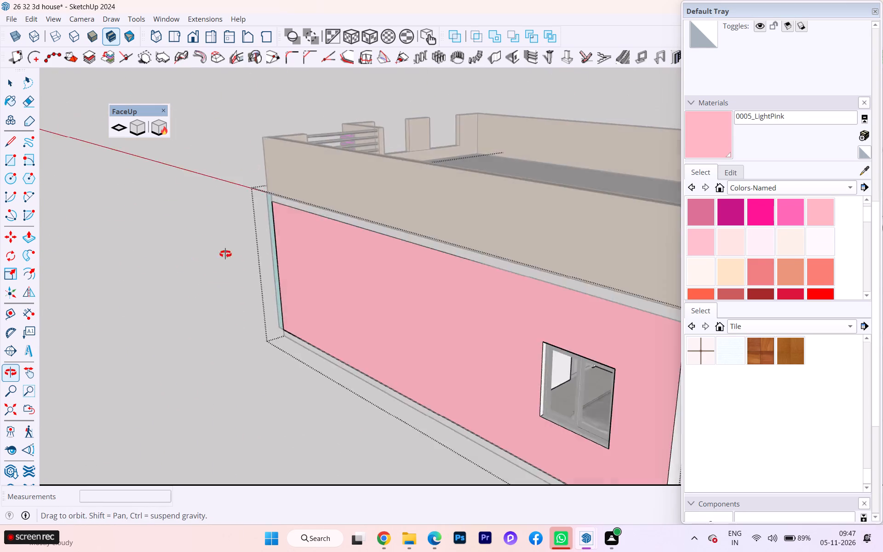
middle_drag(225, 254, 285, 247)
click(399, 222)
click(413, 216)
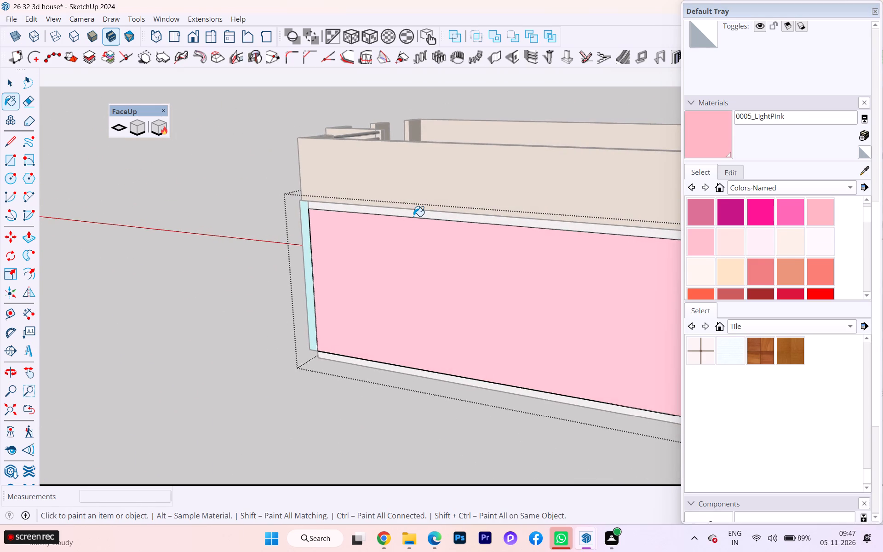
Paint the house's blank rear wall with 0005_LightPink and exit the walls group.
click(428, 215)
scroll(373, 254, down, 2)
scroll(348, 256, up, 2)
scroll(344, 256, down, 1)
scroll(224, 247, down, 4)
middle_drag(297, 262, 122, 276)
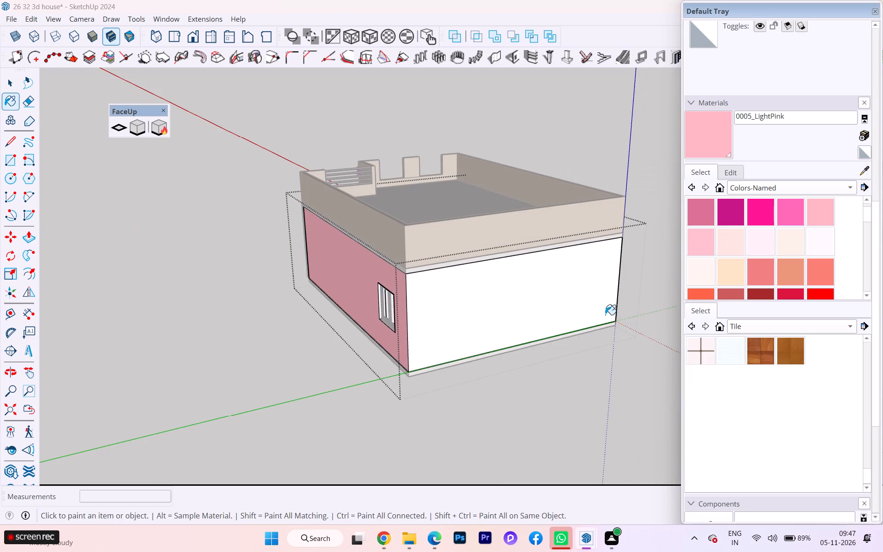
click(616, 313)
middle_drag(532, 292, 157, 299)
scroll(522, 291, down, 1)
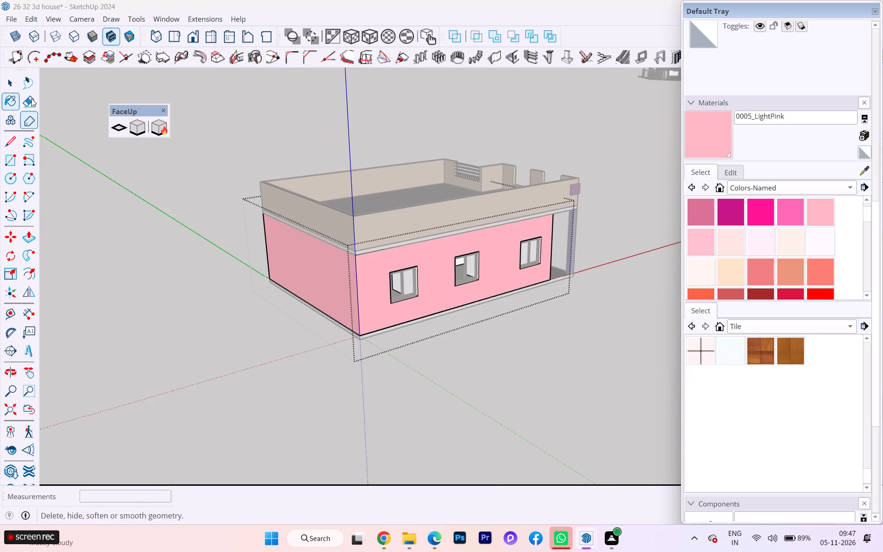
click(9, 78)
click(145, 285)
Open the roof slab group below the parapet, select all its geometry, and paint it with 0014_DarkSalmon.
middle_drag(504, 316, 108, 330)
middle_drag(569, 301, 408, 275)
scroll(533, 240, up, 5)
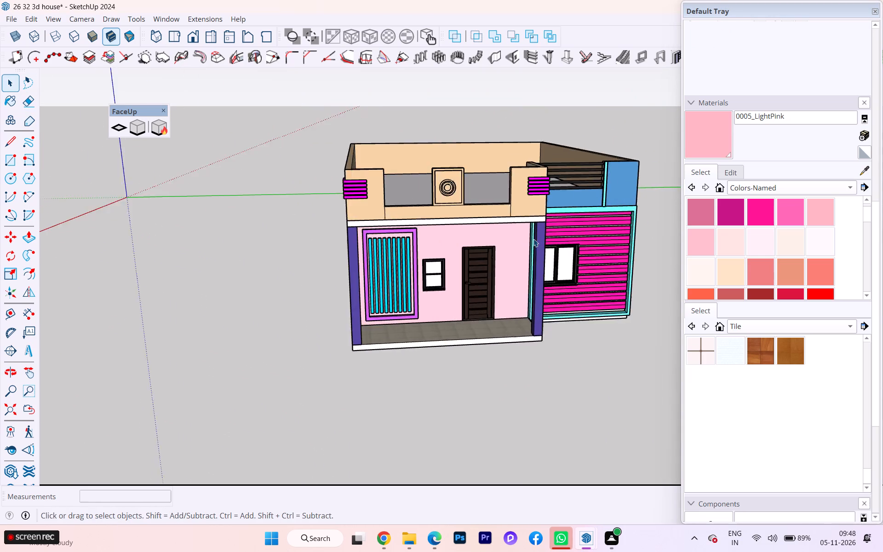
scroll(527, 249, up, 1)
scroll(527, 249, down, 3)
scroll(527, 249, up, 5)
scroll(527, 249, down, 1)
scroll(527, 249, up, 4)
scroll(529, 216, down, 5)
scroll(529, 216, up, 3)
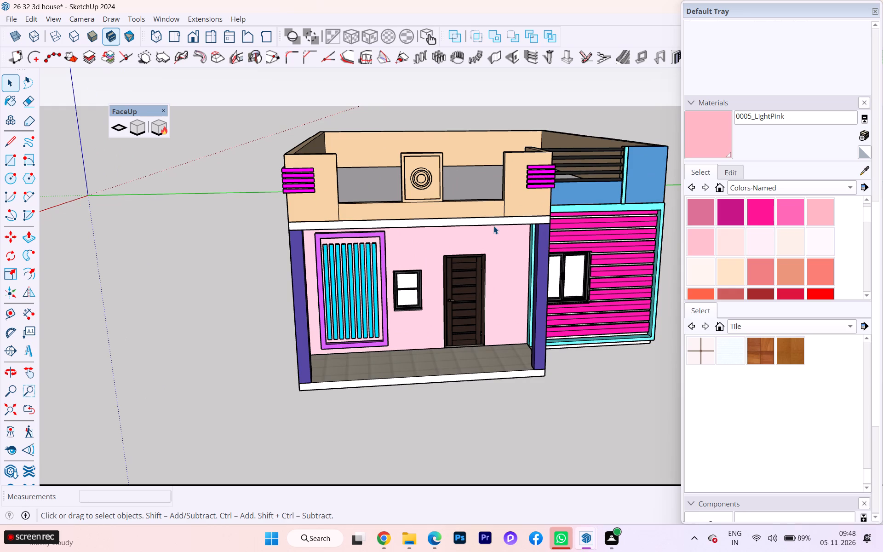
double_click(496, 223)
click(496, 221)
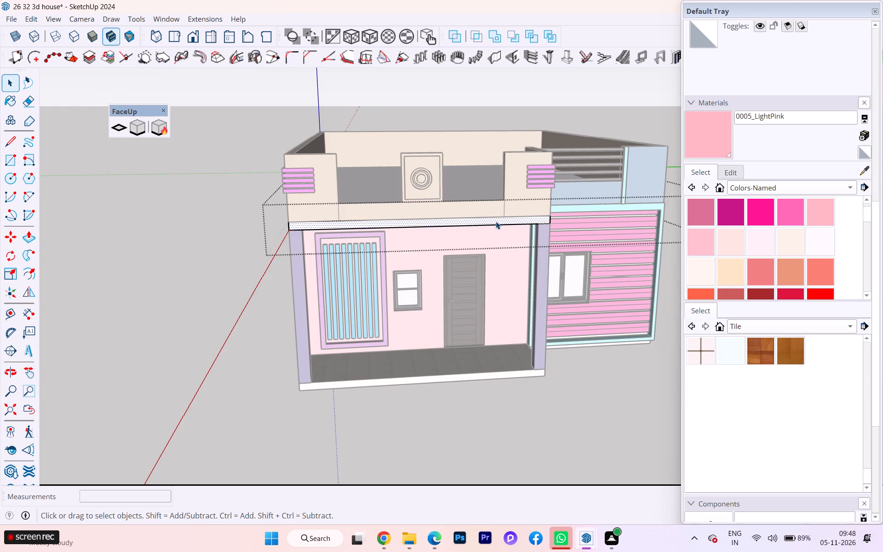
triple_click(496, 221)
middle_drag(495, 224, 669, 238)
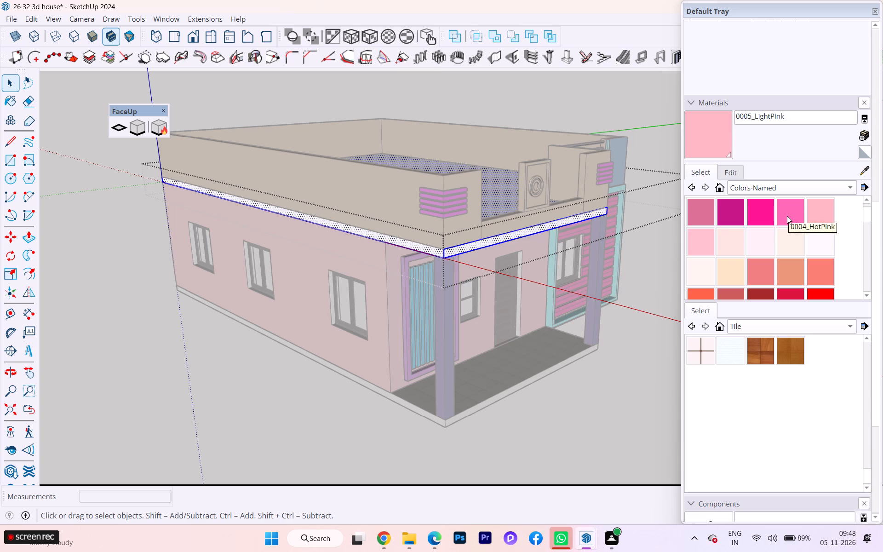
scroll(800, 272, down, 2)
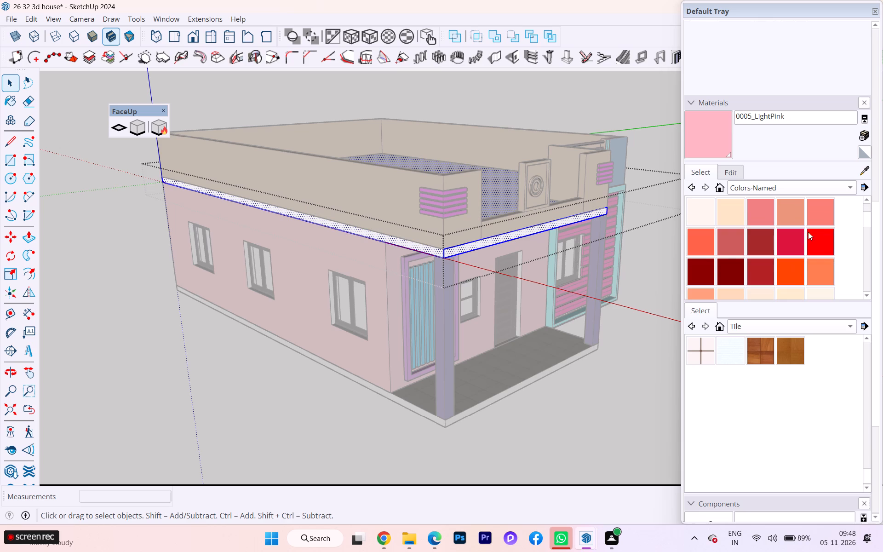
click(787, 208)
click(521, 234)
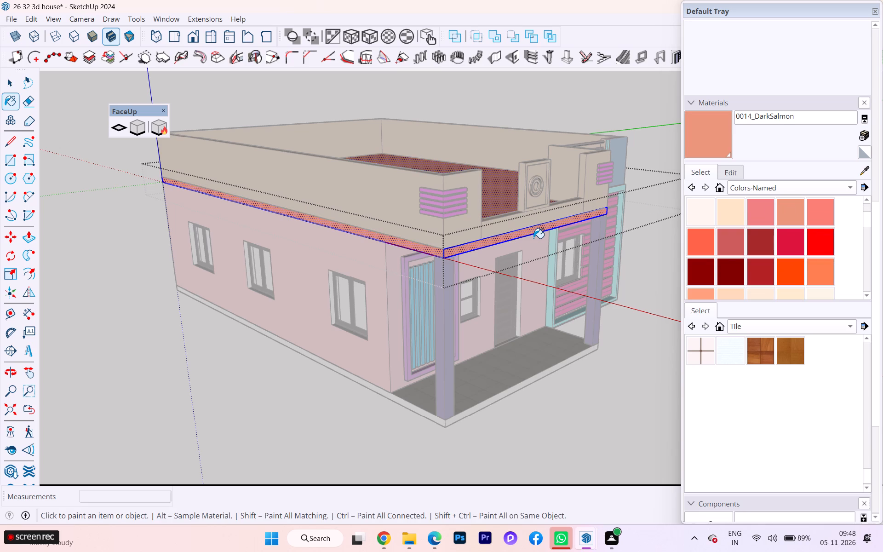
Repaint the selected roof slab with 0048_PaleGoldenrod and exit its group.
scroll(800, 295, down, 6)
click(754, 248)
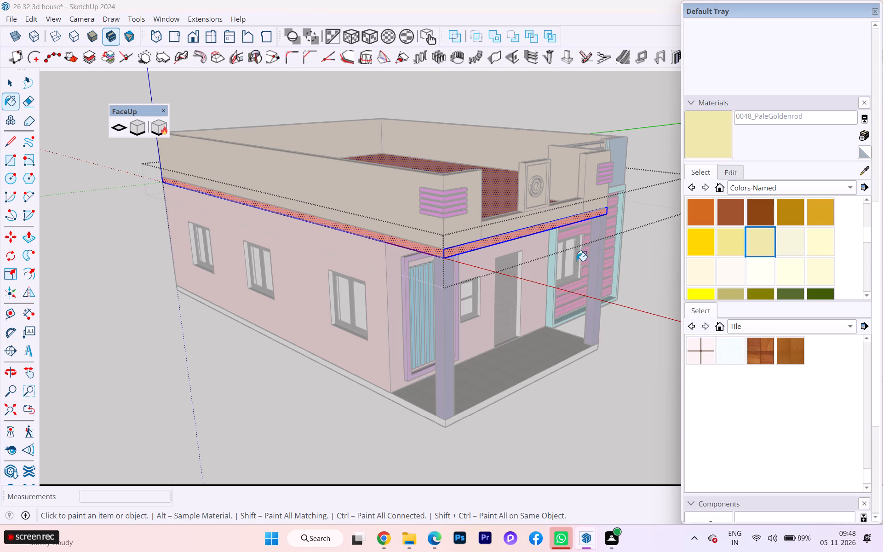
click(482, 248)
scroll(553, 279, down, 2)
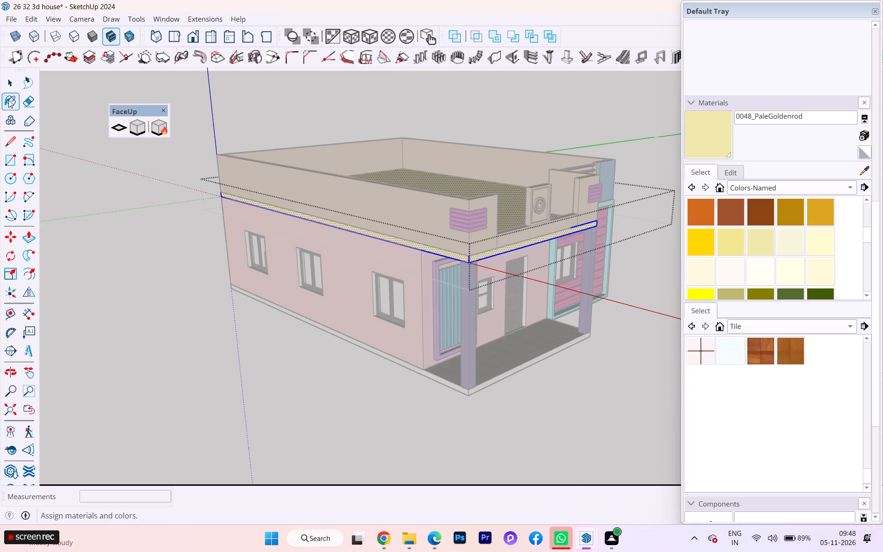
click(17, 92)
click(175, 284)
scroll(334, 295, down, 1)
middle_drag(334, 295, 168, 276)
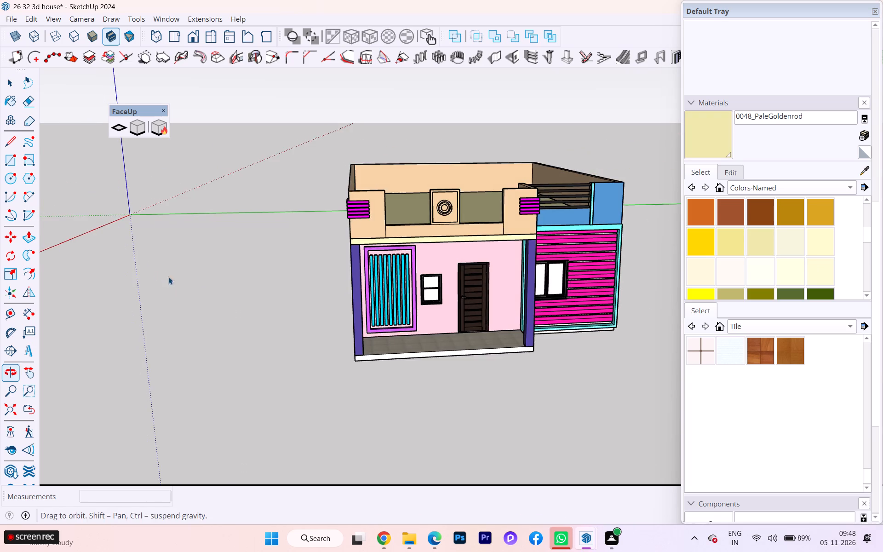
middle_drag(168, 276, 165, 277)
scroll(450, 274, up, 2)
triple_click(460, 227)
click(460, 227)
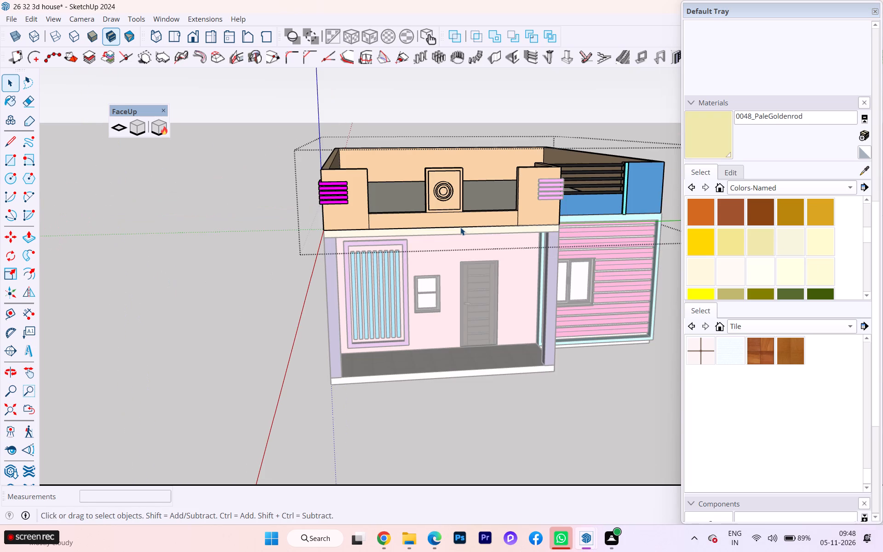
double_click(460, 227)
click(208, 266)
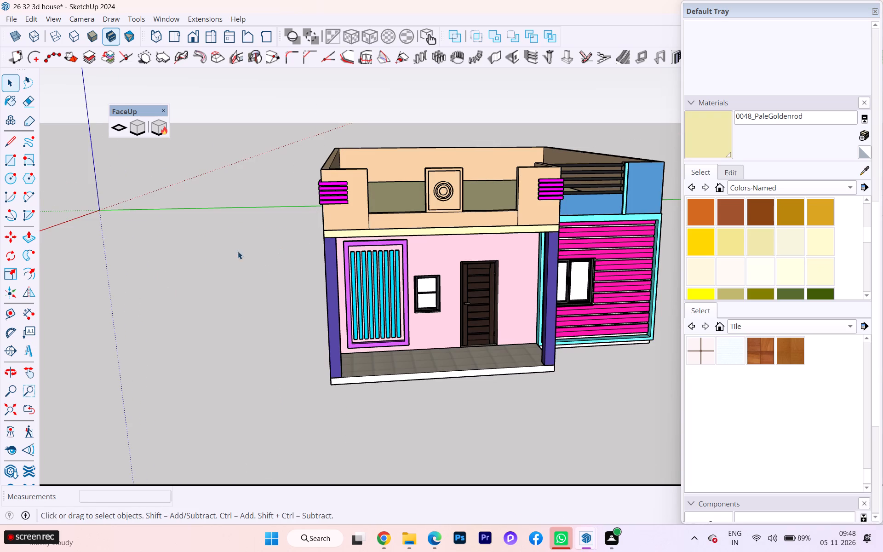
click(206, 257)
Reopen the roof slab group, select its whole geometry, paint it with 0057_DarkKhaki, and exit the group.
double_click(396, 233)
double_click(396, 233)
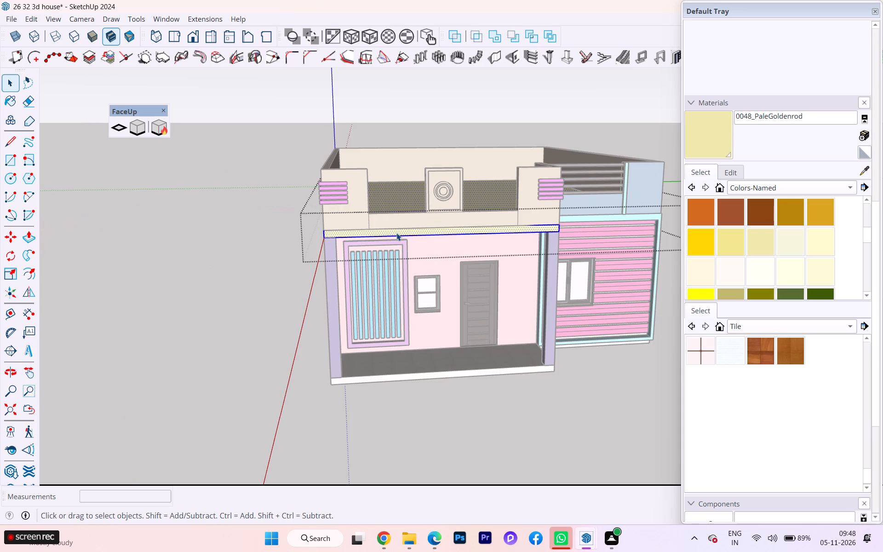
scroll(732, 272, up, 1)
scroll(732, 272, down, 3)
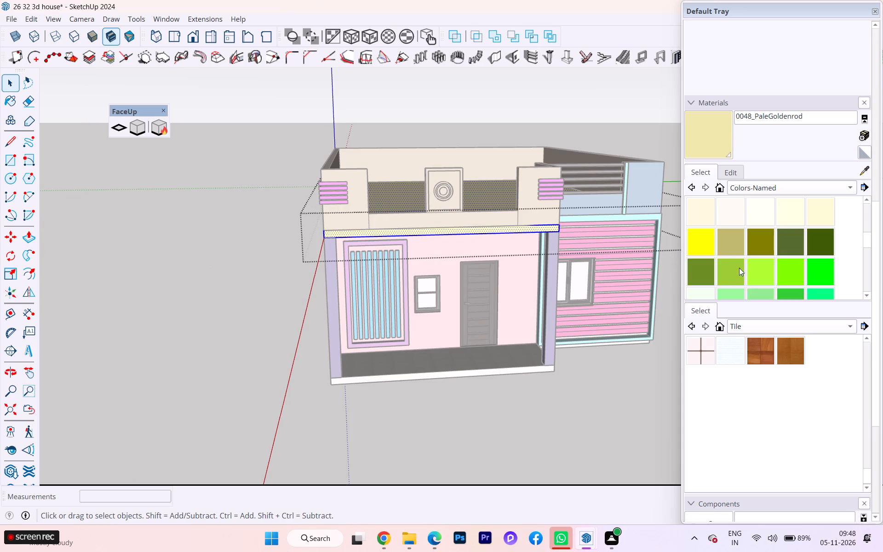
click(727, 266)
click(724, 240)
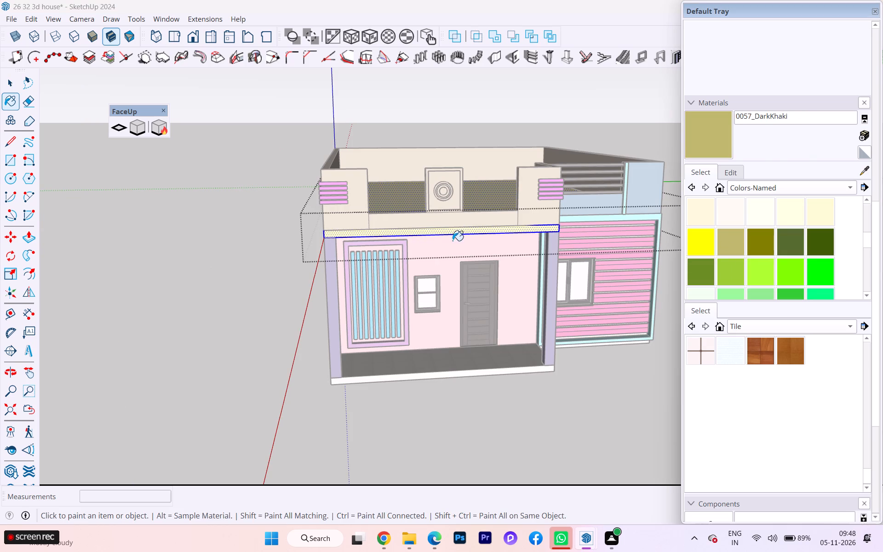
click(461, 234)
click(11, 93)
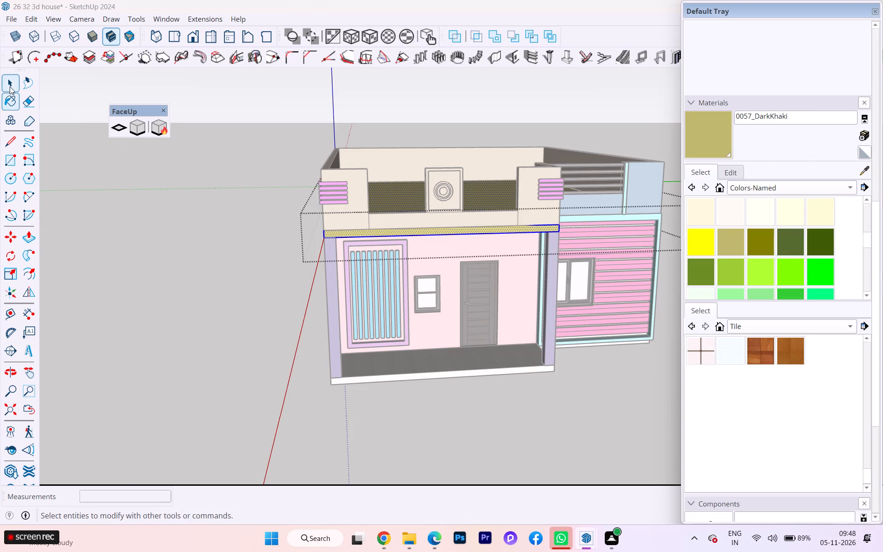
click(10, 84)
click(138, 213)
Open the base floor slab group, select all its geometry, paint it with the 0057_DarkKhaki sampled from the roof slab, and exit.
scroll(225, 217, down, 1)
middle_drag(225, 217, 564, 245)
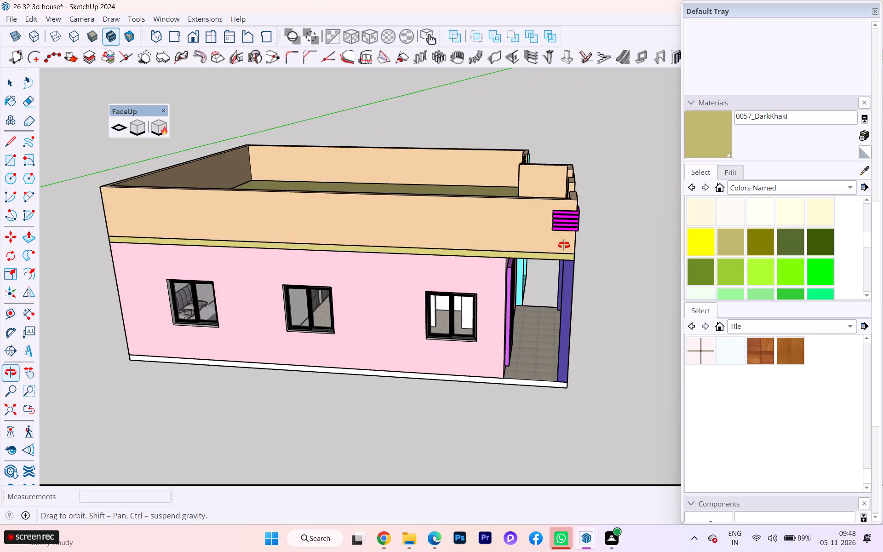
middle_drag(564, 245, 451, 224)
scroll(477, 391, up, 2)
double_click(459, 374)
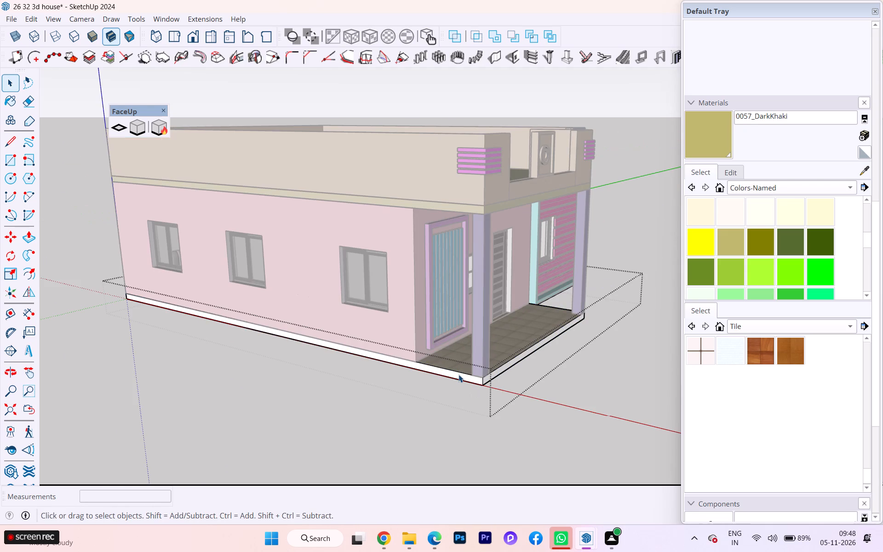
click(459, 374)
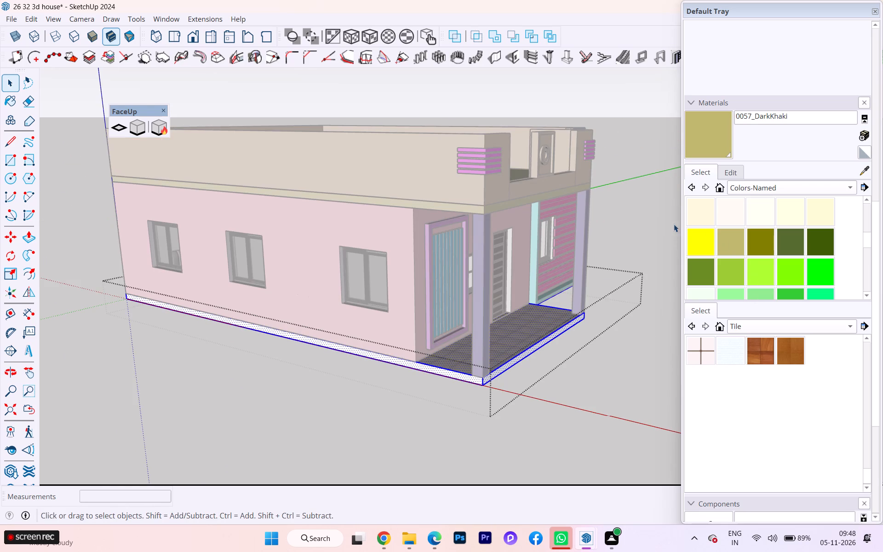
click(866, 168)
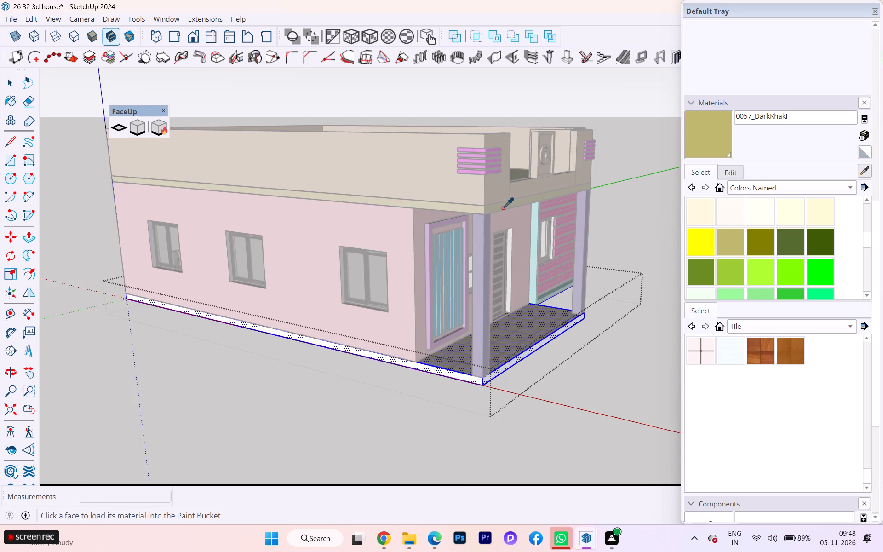
click(503, 208)
click(473, 380)
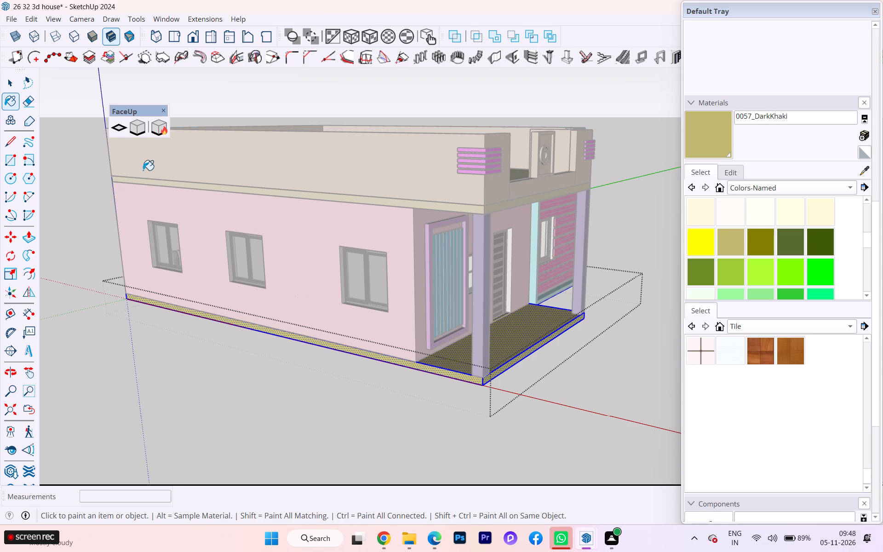
click(9, 82)
click(158, 388)
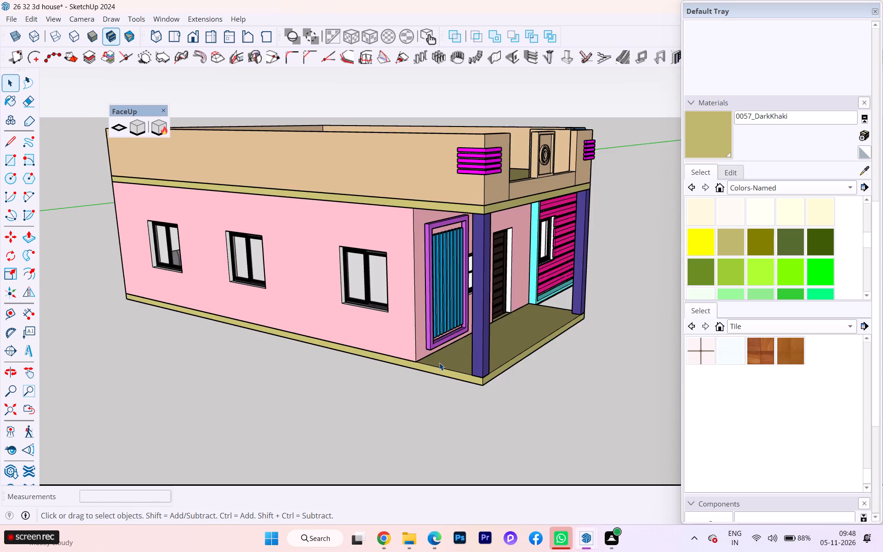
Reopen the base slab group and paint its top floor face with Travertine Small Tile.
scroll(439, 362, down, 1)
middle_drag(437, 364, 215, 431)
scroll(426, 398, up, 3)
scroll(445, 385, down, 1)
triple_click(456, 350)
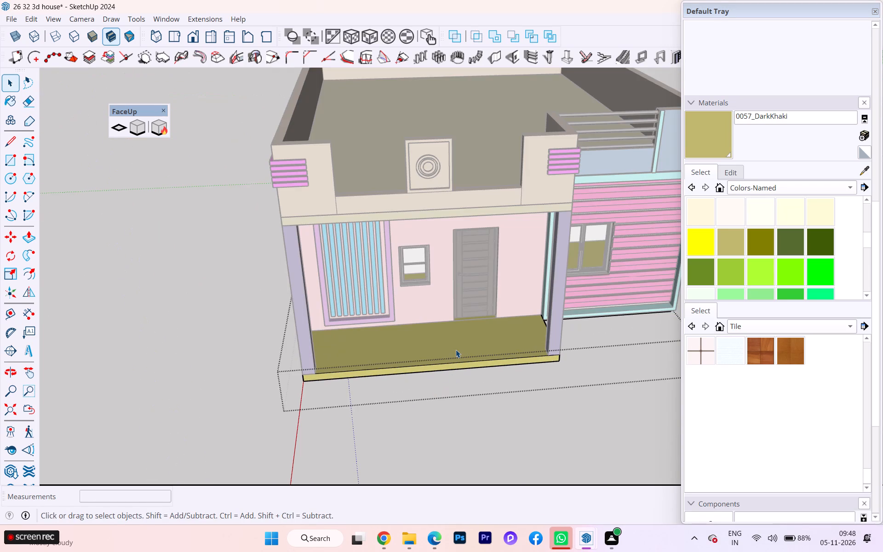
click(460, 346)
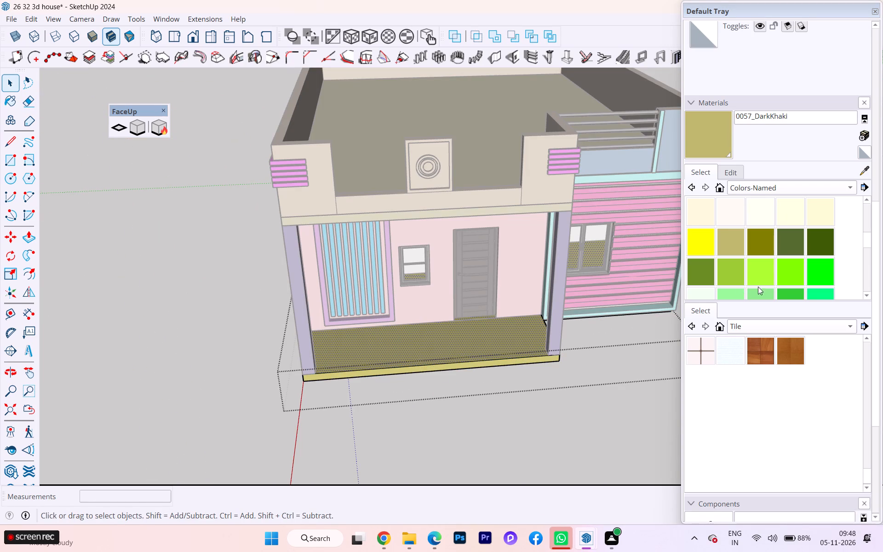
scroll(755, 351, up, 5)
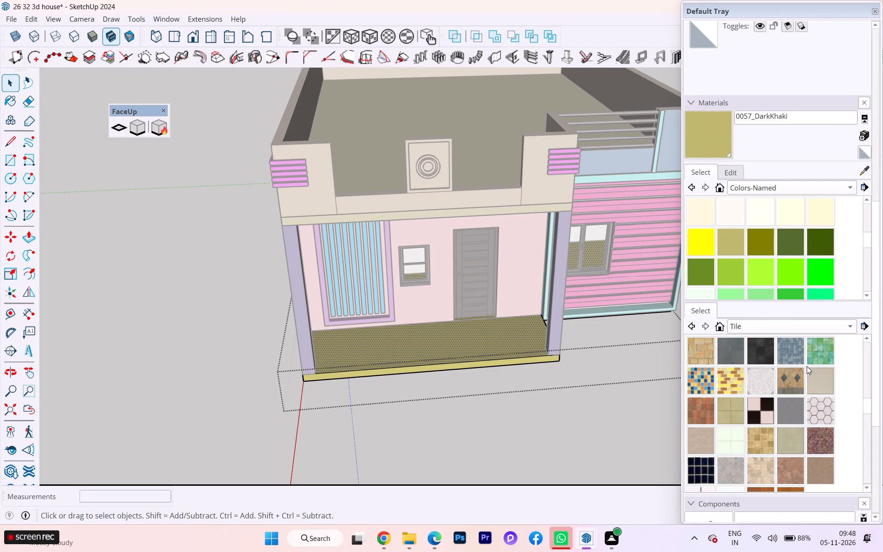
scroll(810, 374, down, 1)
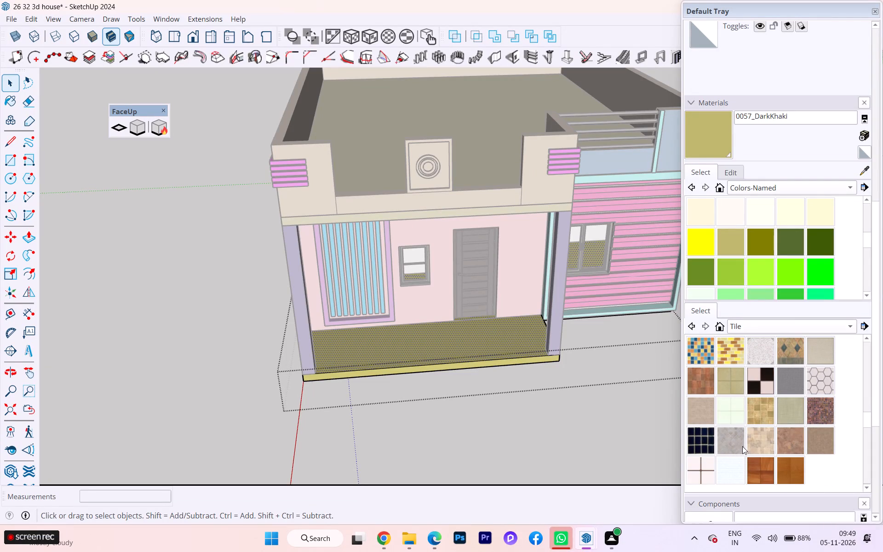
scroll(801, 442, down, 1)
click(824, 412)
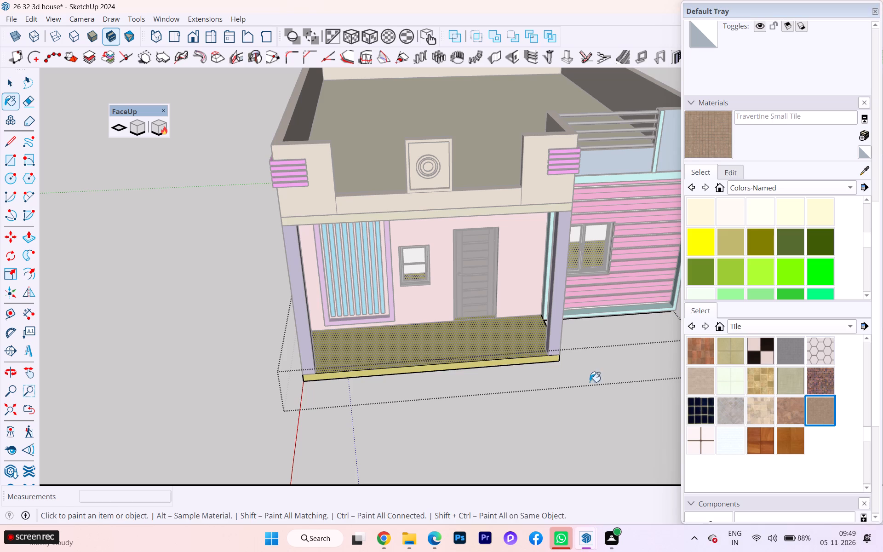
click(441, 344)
Check the porch floor tiling up close and repaint the top floor face with Tile Hexagon White.
scroll(486, 356, up, 5)
scroll(486, 356, down, 1)
scroll(486, 356, up, 7)
scroll(526, 391, up, 2)
scroll(526, 391, down, 1)
scroll(526, 391, up, 1)
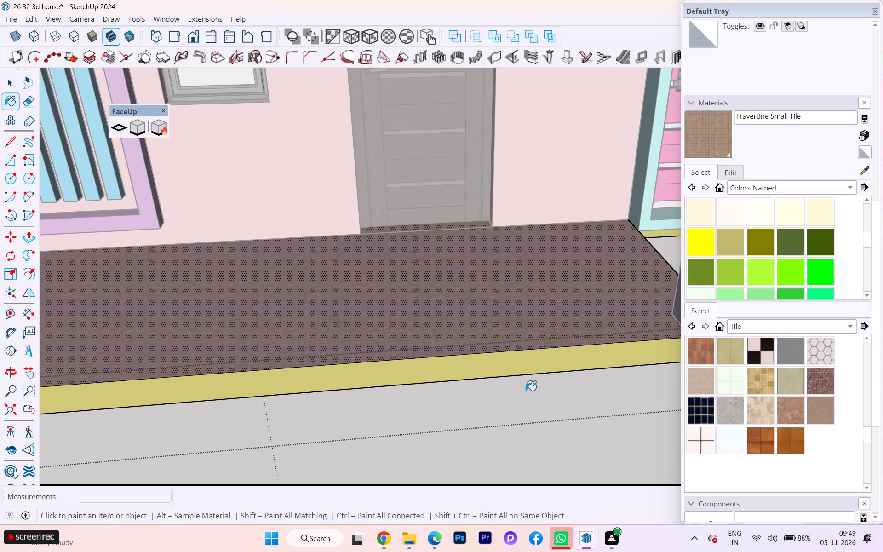
scroll(523, 370, up, 9)
scroll(528, 355, down, 2)
scroll(528, 355, up, 3)
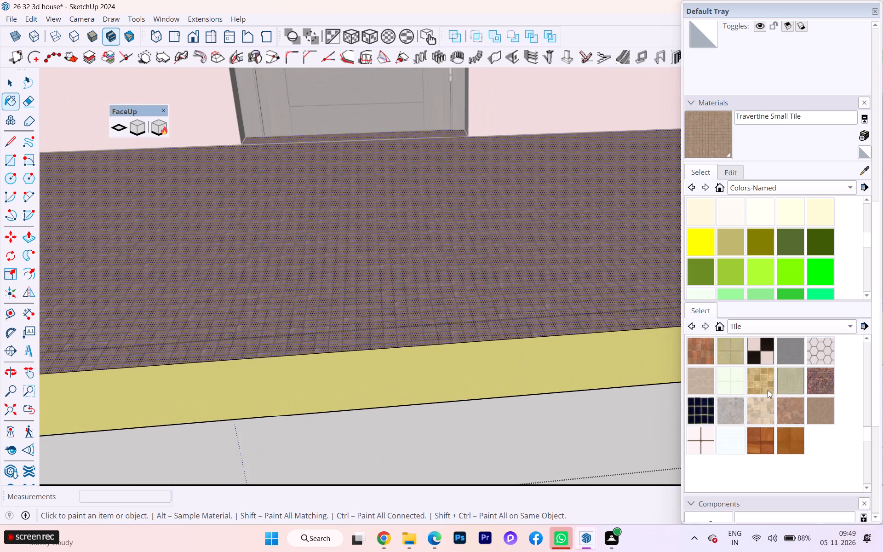
click(822, 351)
click(516, 332)
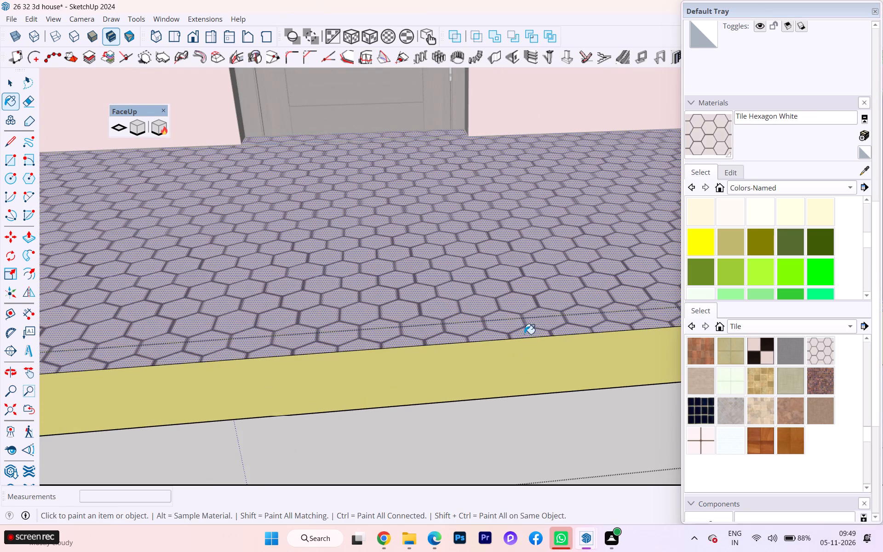
scroll(670, 388, down, 3)
middle_drag(452, 345, 454, 499)
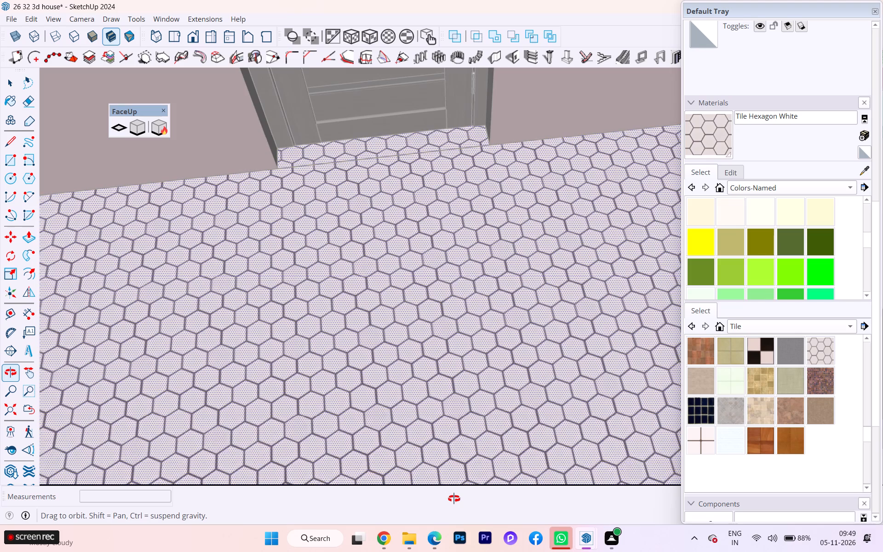
middle_drag(454, 499, 447, 427)
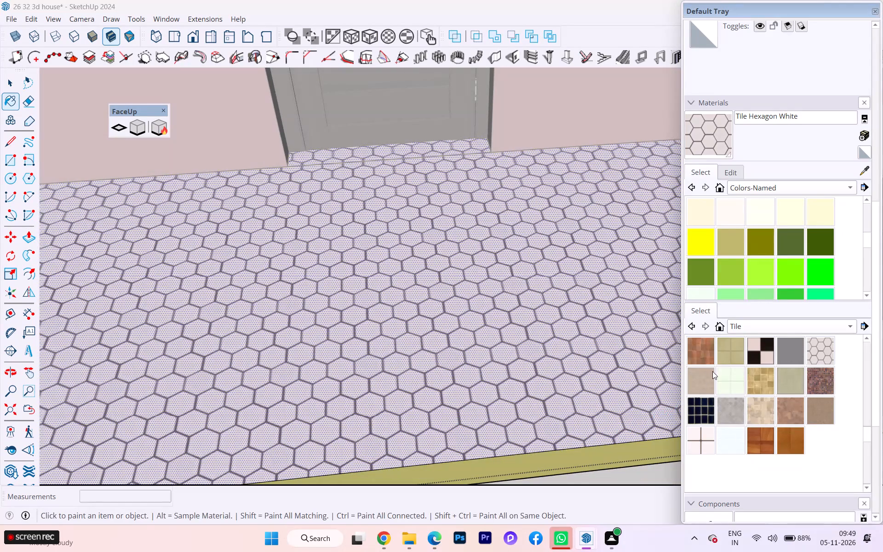
scroll(732, 355, up, 1)
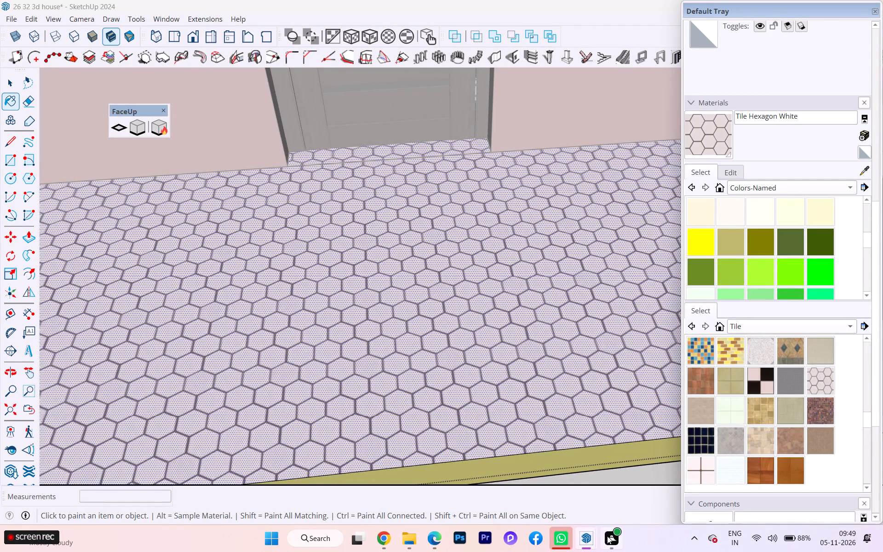
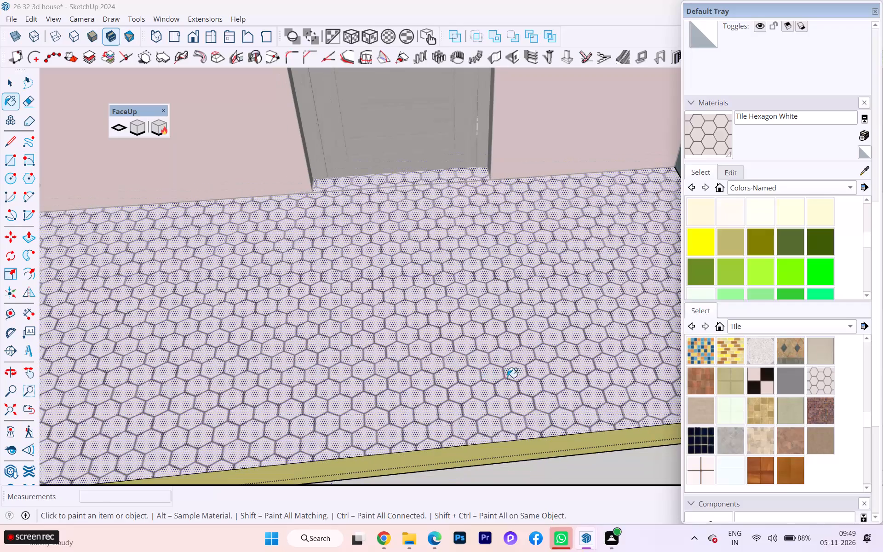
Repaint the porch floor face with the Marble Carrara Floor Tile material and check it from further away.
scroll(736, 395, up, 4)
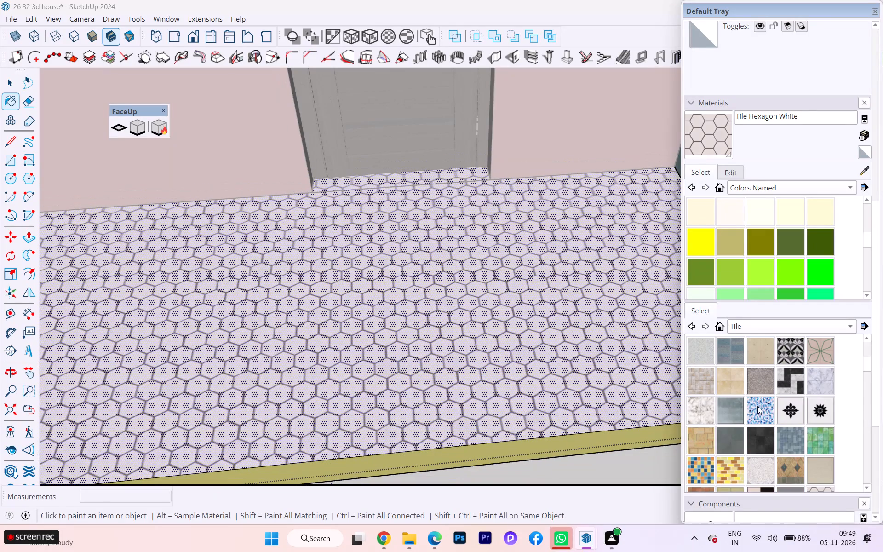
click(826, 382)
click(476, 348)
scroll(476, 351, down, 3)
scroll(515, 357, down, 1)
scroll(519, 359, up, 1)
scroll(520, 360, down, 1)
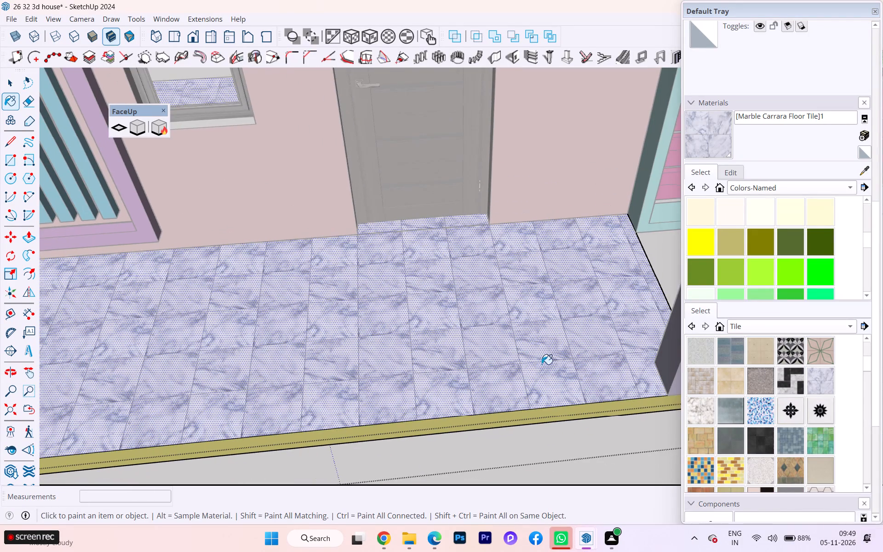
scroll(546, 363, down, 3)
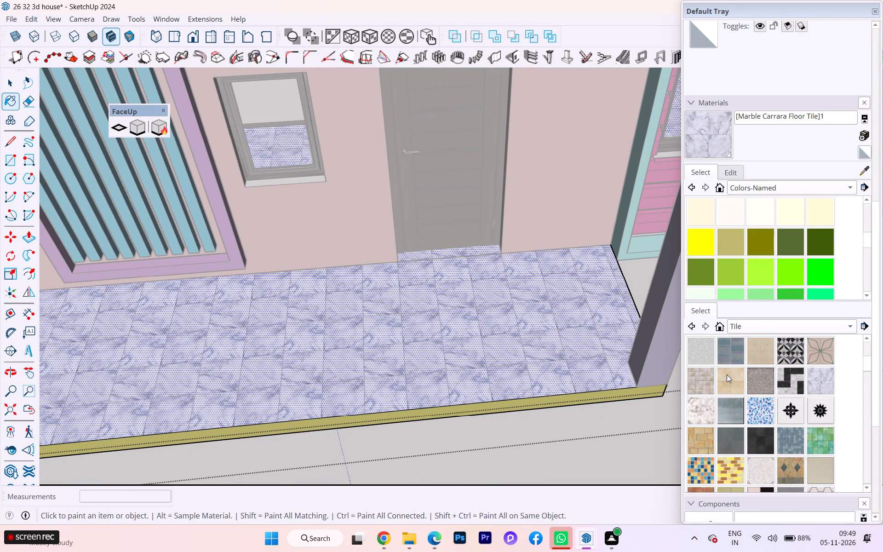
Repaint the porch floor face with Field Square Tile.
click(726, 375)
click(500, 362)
Repaint the porch floor face with Field Rectangle Tile, check the pattern near and far, and exit the base slab group.
click(684, 379)
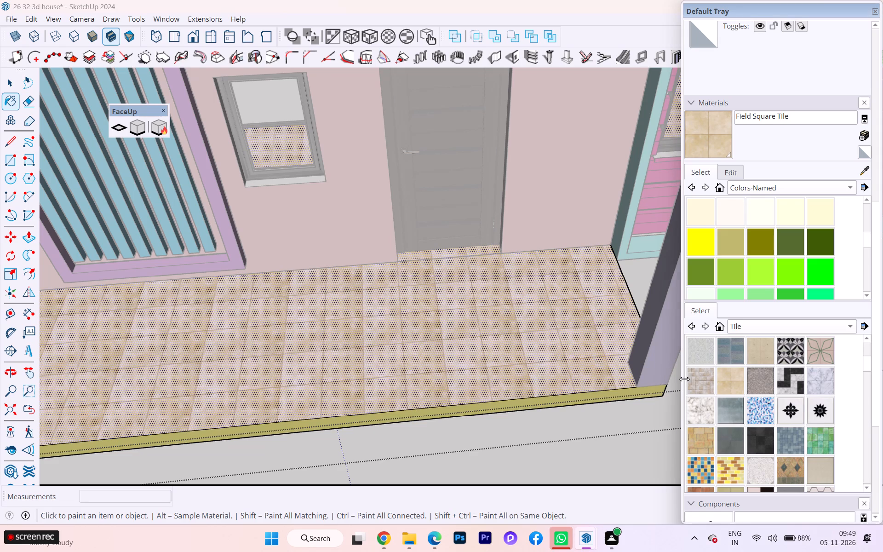
click(695, 380)
click(502, 362)
scroll(502, 362, up, 3)
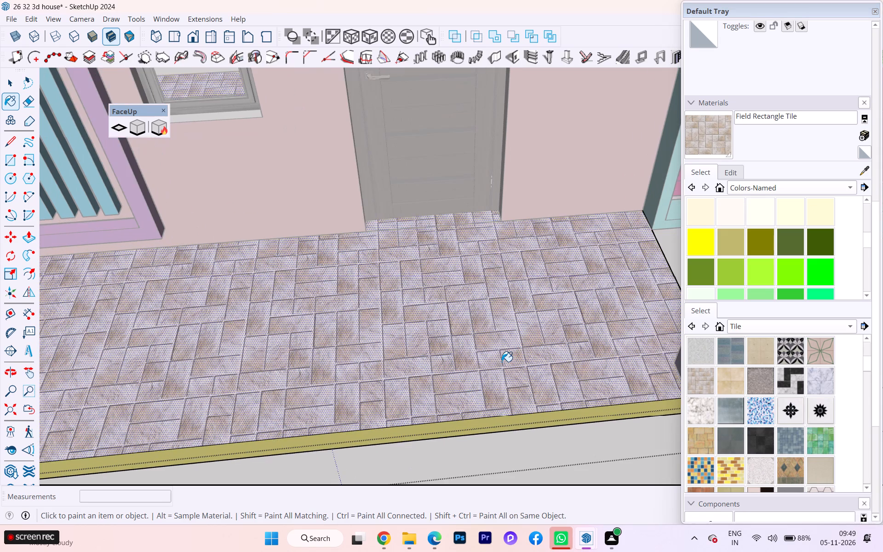
scroll(502, 362, up, 7)
scroll(550, 374, down, 1)
scroll(551, 375, up, 10)
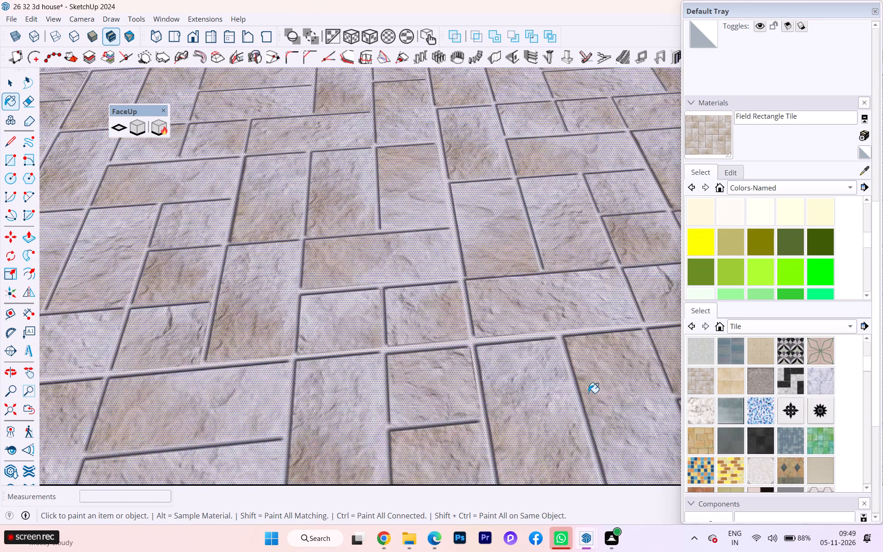
scroll(588, 393, down, 5)
scroll(543, 365, down, 12)
scroll(544, 358, up, 1)
scroll(544, 359, down, 3)
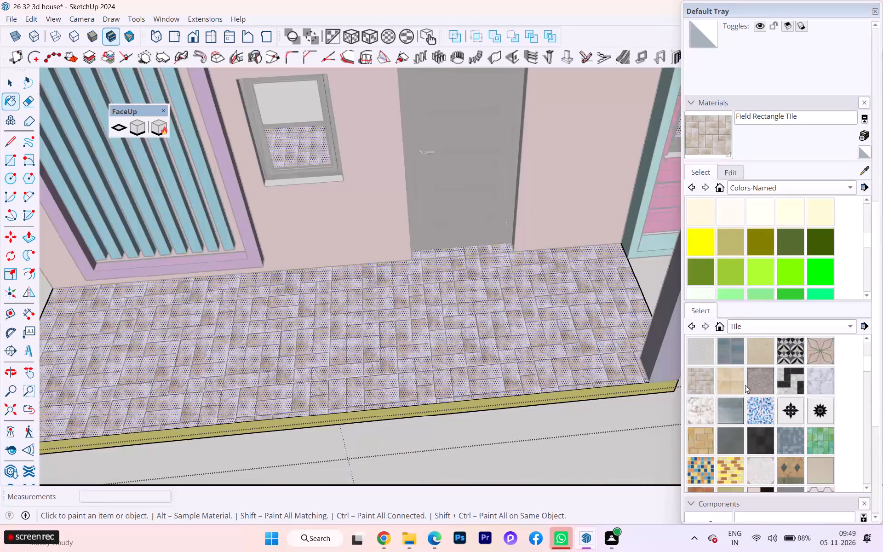
scroll(762, 353, down, 3)
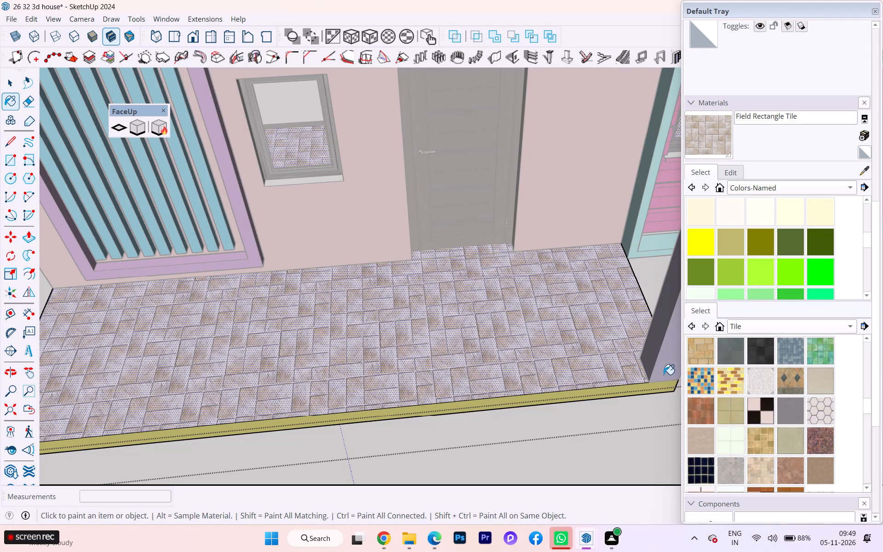
scroll(640, 371, down, 2)
scroll(633, 373, up, 1)
scroll(629, 374, down, 1)
scroll(550, 373, down, 3)
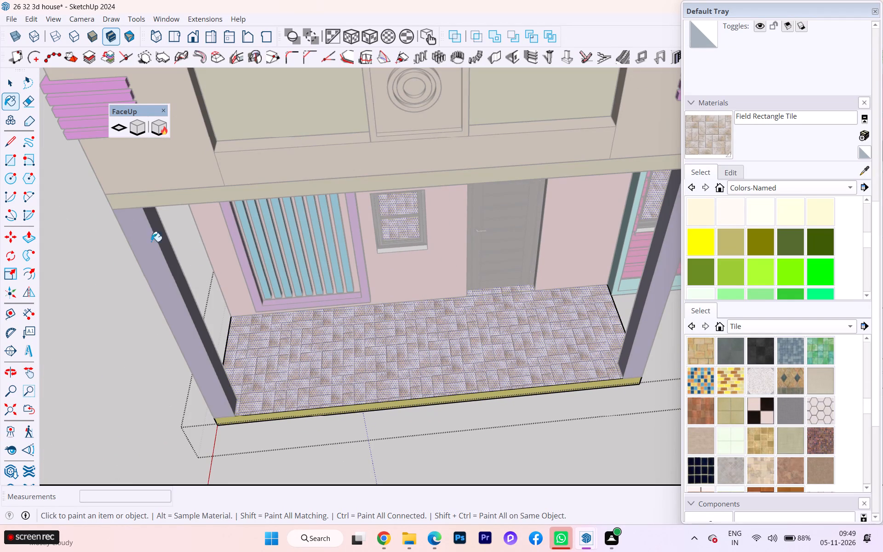
click(11, 87)
click(160, 371)
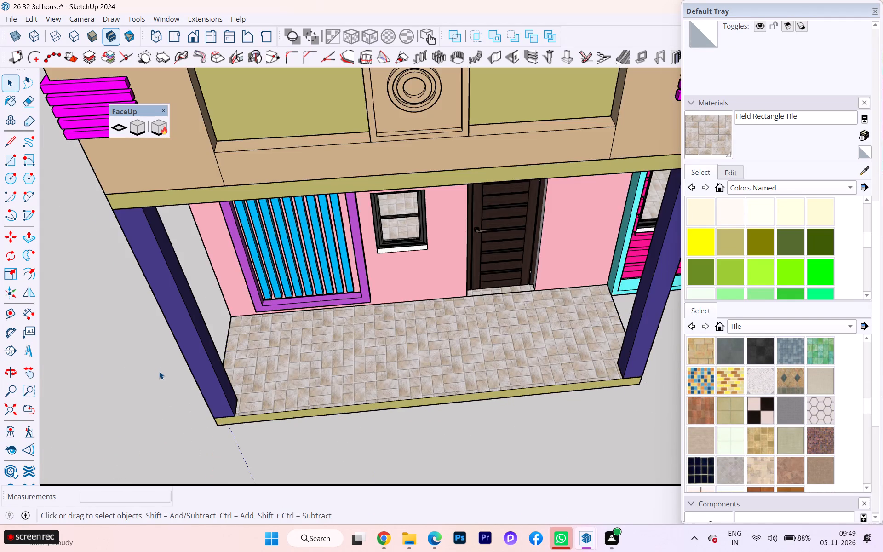
Examine the coloured house from the front and side, including the porch, exterior walls and roof parapet.
scroll(149, 372, down, 1)
middle_drag(155, 367, 128, 245)
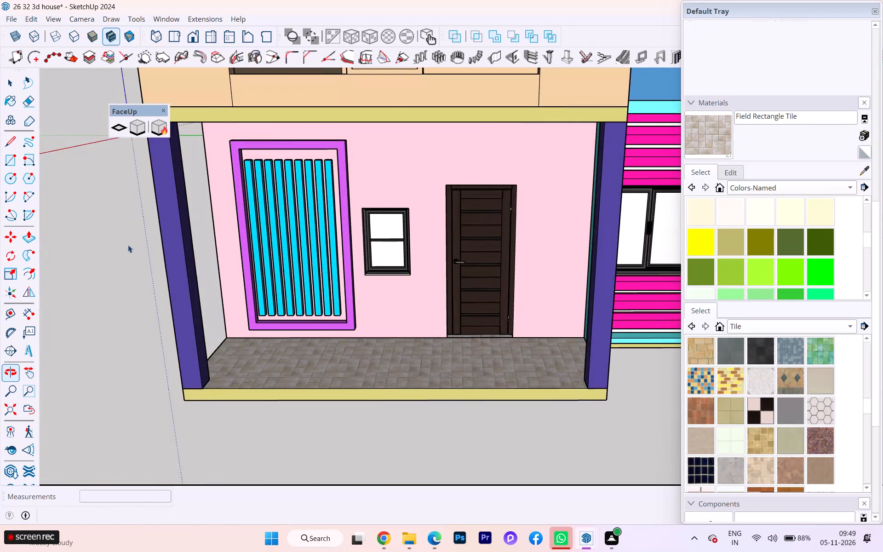
scroll(471, 343, down, 2)
middle_drag(405, 350, 703, 341)
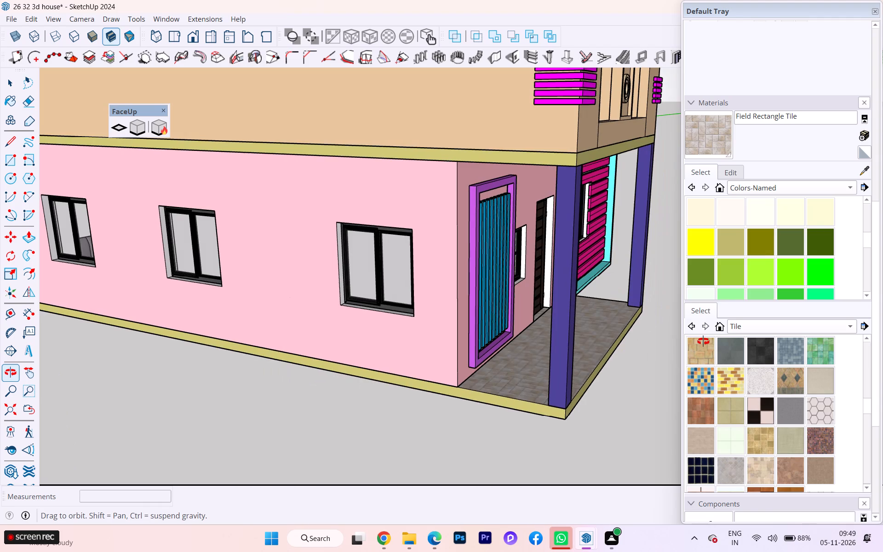
middle_drag(703, 341, 644, 353)
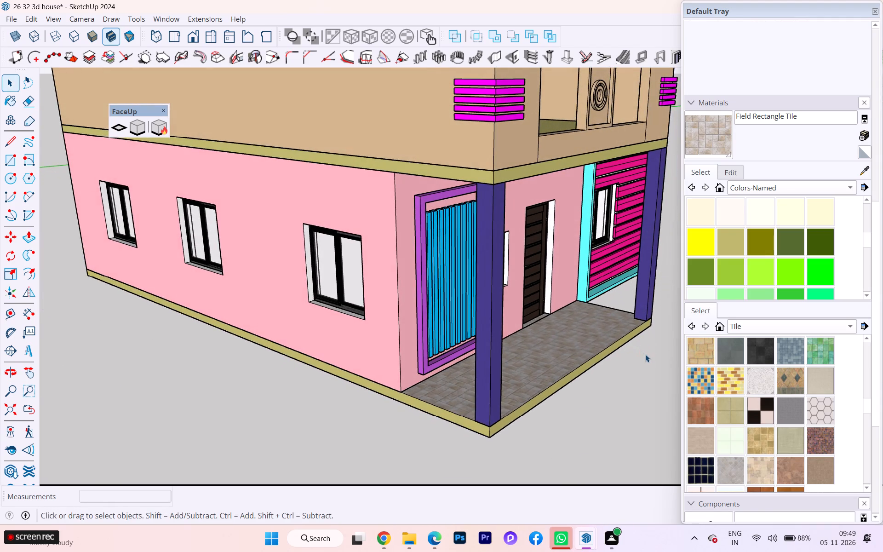
scroll(645, 354, down, 1)
scroll(591, 430, down, 2)
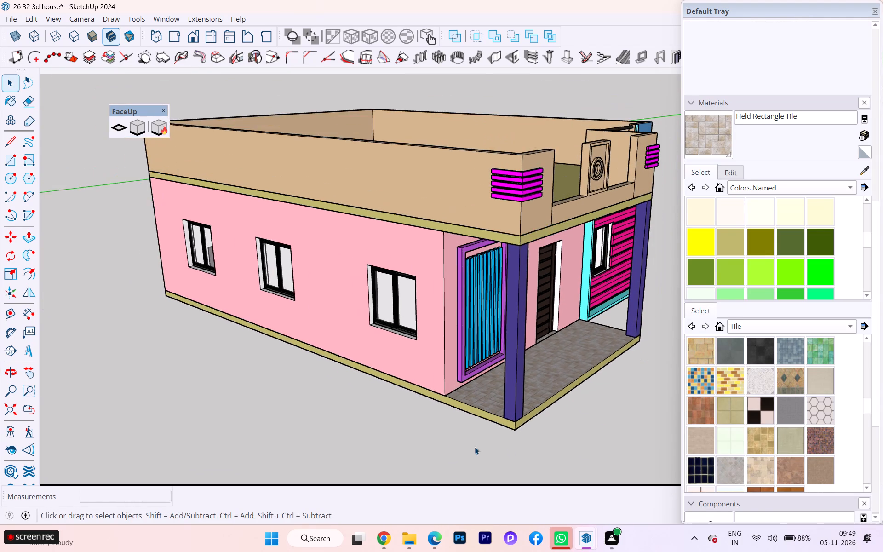
scroll(475, 447, down, 1)
scroll(425, 427, down, 1)
middle_drag(417, 424, 189, 391)
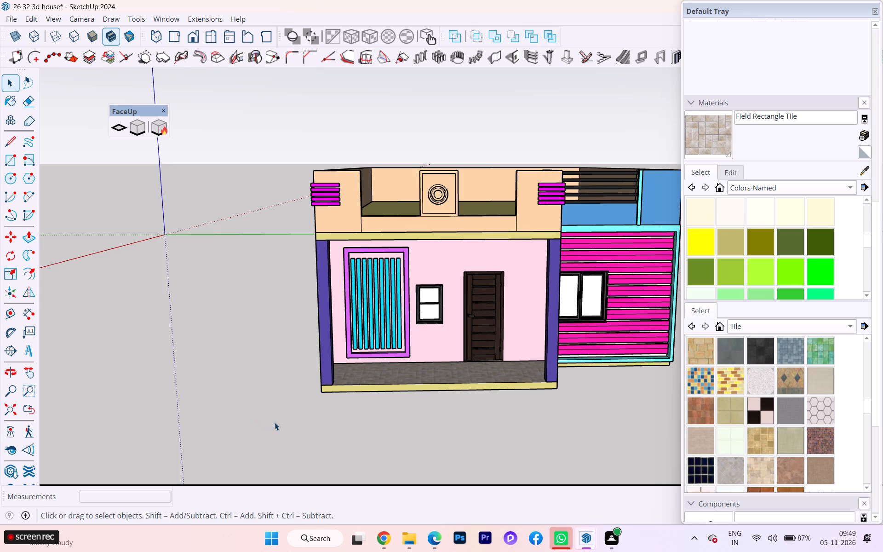
middle_drag(287, 423, 358, 431)
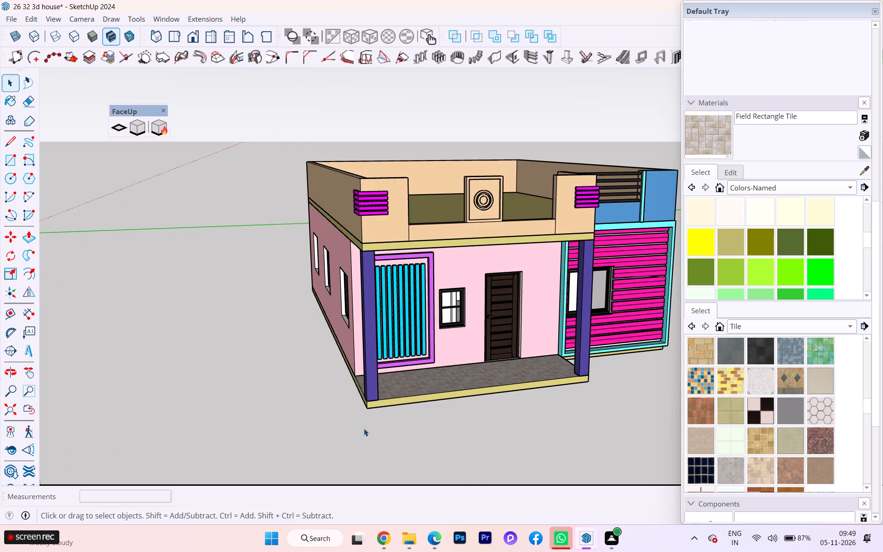
scroll(403, 419, up, 3)
scroll(467, 395, down, 4)
scroll(454, 421, up, 1)
scroll(454, 421, down, 1)
scroll(488, 241, up, 1)
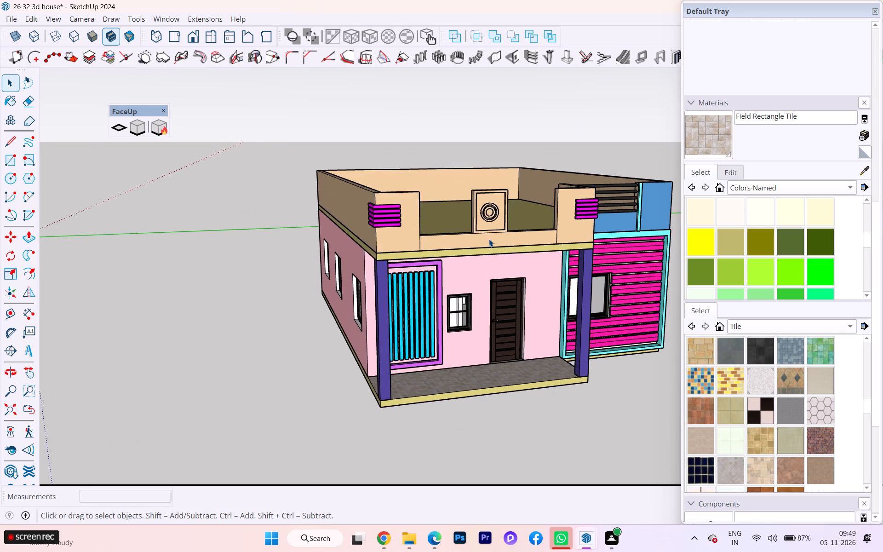
scroll(489, 239, up, 2)
scroll(466, 204, up, 2)
scroll(466, 204, down, 1)
scroll(466, 204, up, 4)
scroll(411, 272, down, 3)
scroll(373, 283, down, 1)
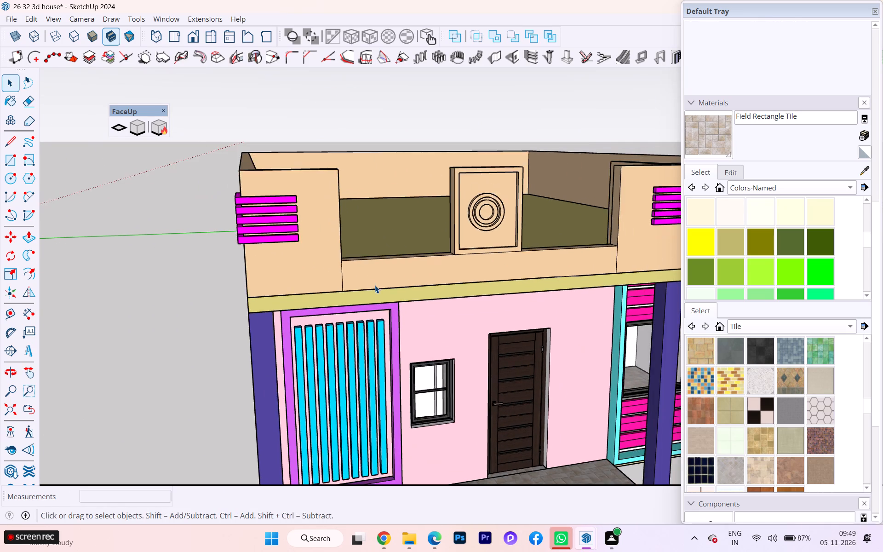
scroll(375, 285, down, 4)
middle_drag(377, 276, 224, 280)
scroll(371, 244, down, 3)
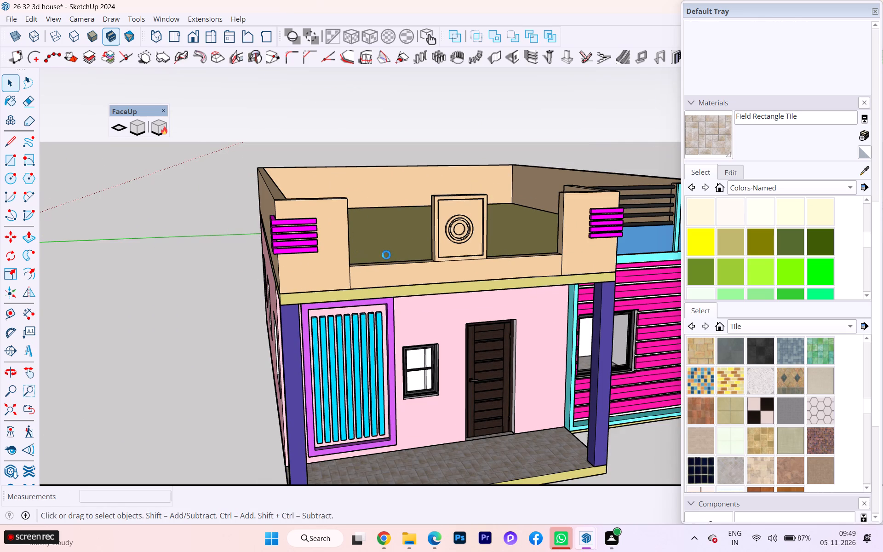
scroll(384, 258, down, 1)
middle_drag(289, 276, 175, 289)
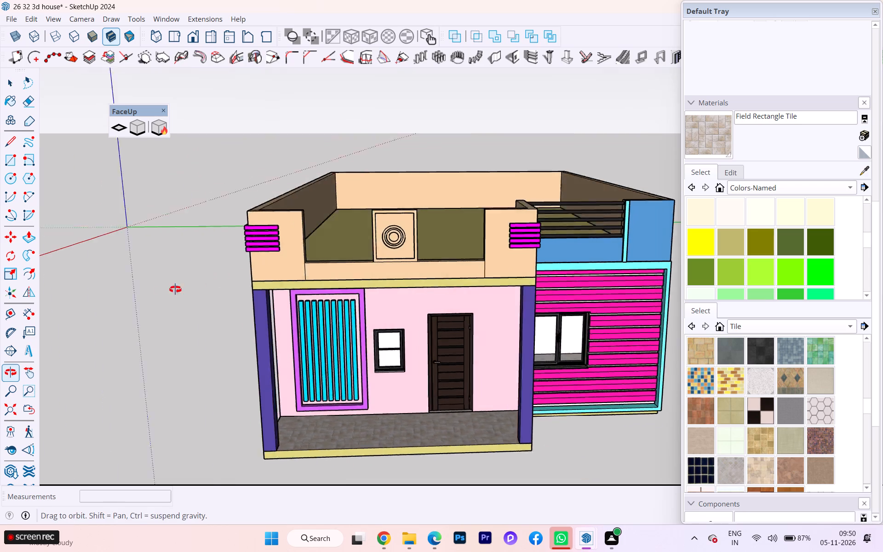
middle_drag(175, 289, 48, 304)
Open the parapet wall group and draw a 1" radius circle near the top of the front corner pier's inner end face.
scroll(306, 205, up, 6)
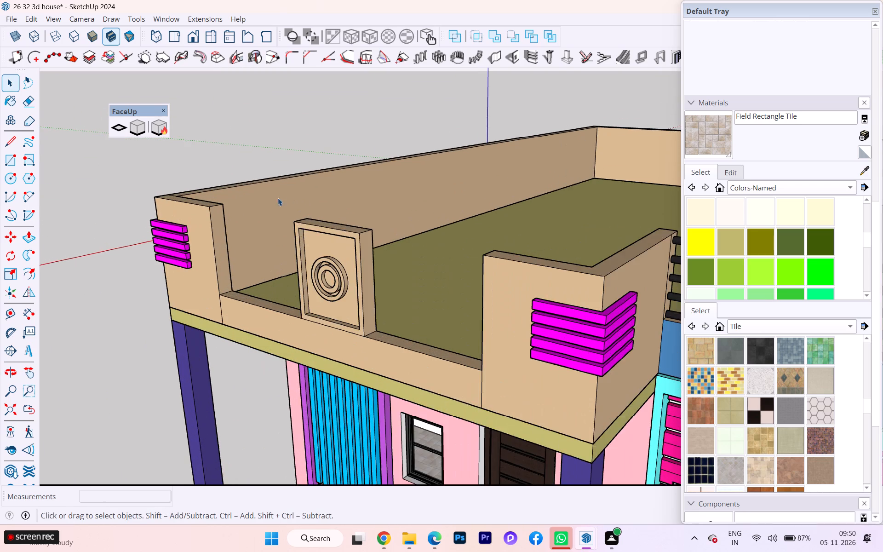
scroll(241, 205, up, 4)
double_click(208, 229)
click(208, 221)
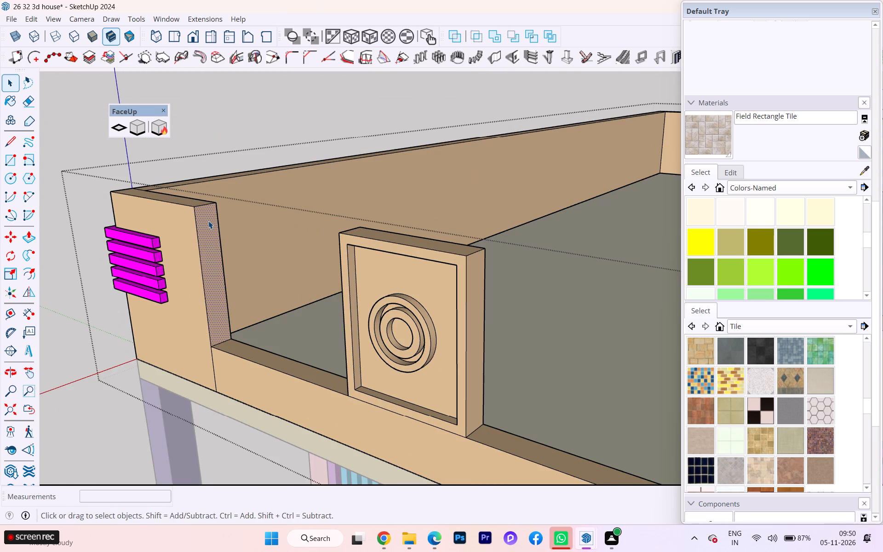
scroll(208, 221, up, 7)
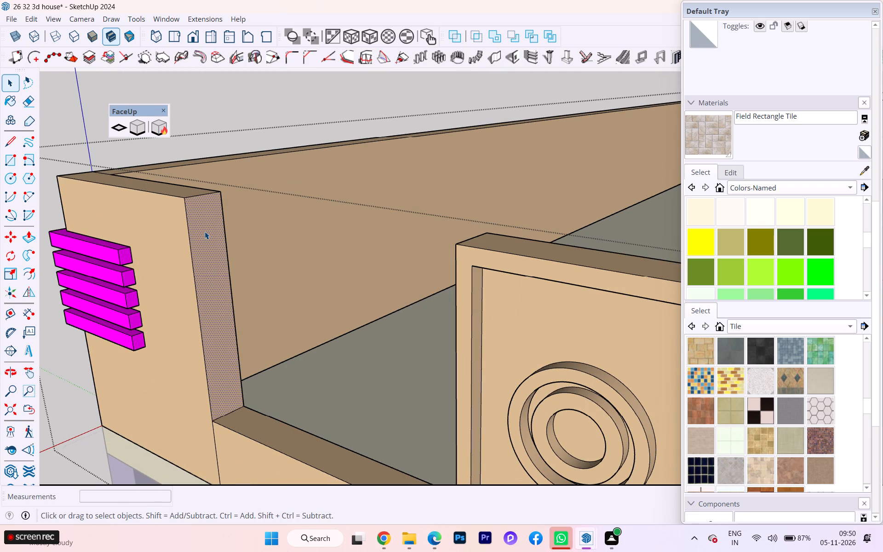
key(c)
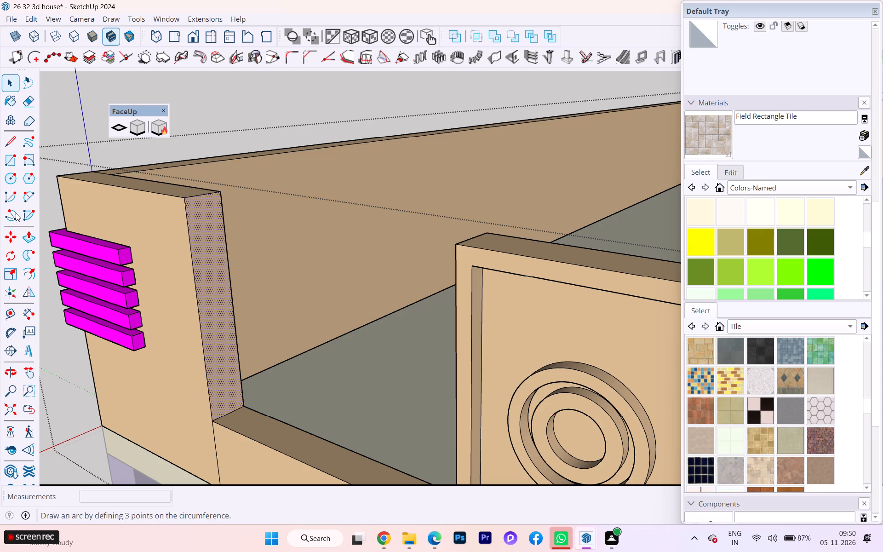
click(17, 178)
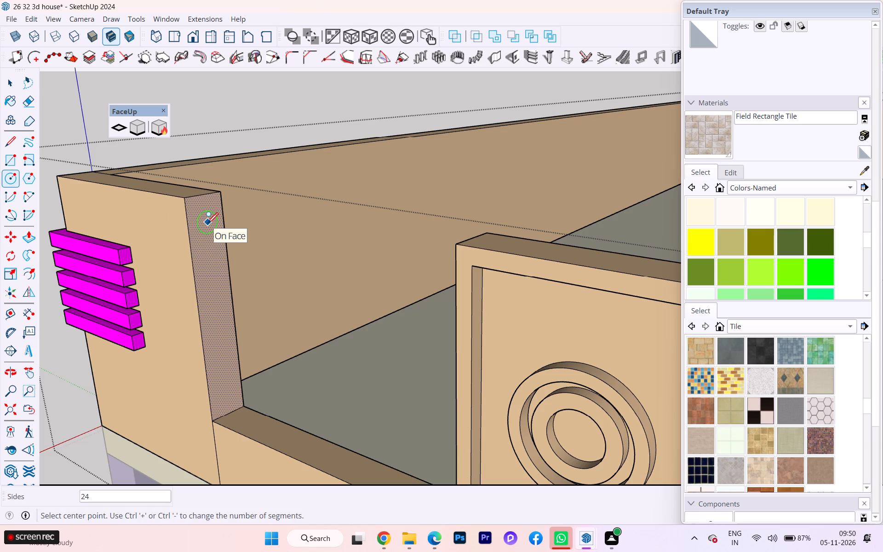
click(207, 223)
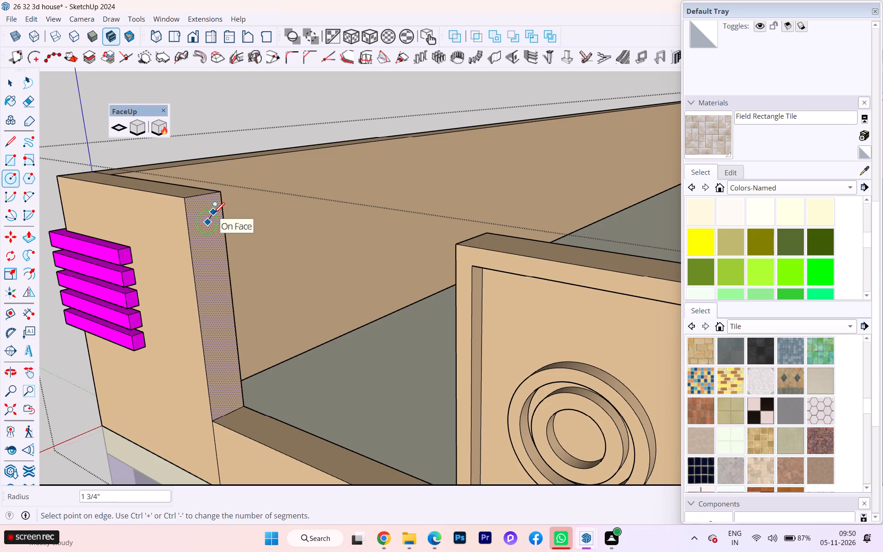
key(1)
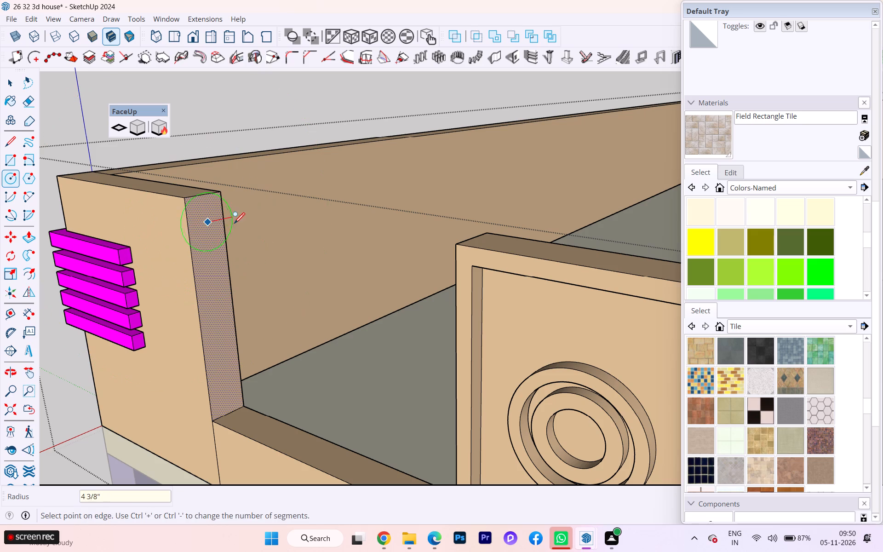
key(1)
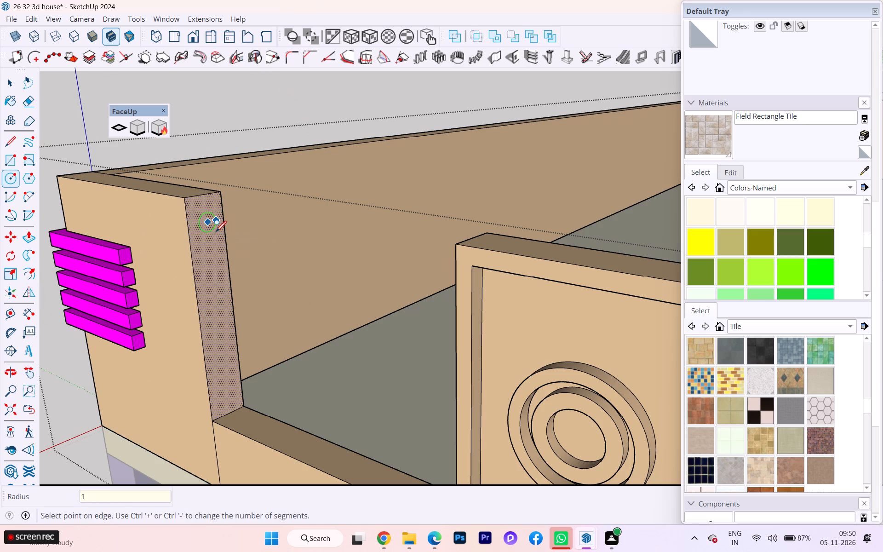
key(Return)
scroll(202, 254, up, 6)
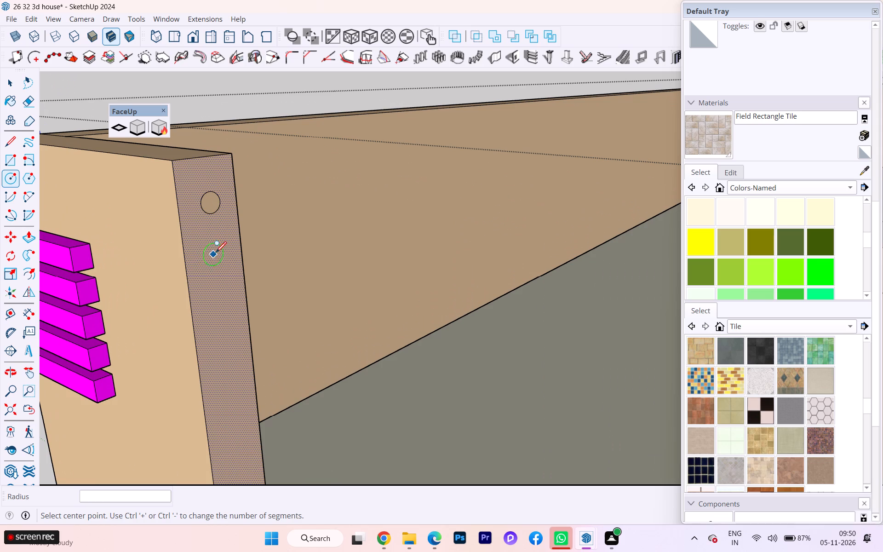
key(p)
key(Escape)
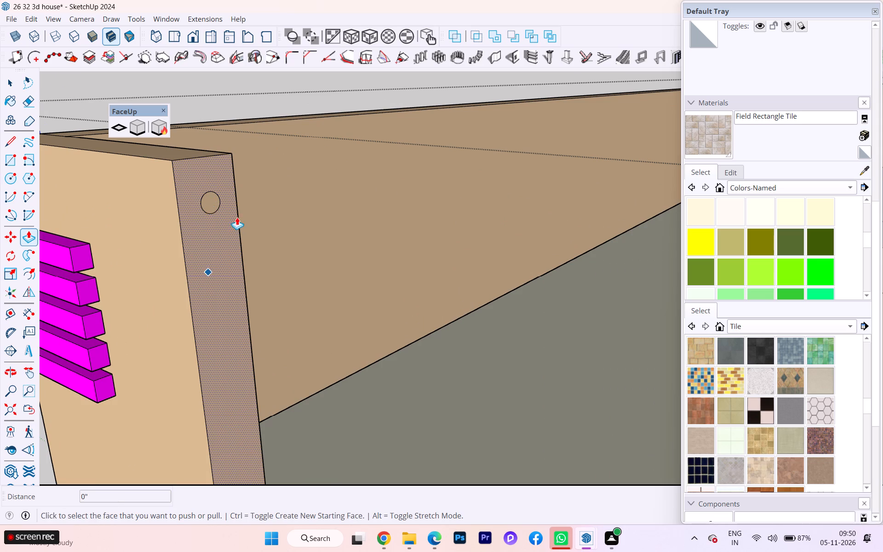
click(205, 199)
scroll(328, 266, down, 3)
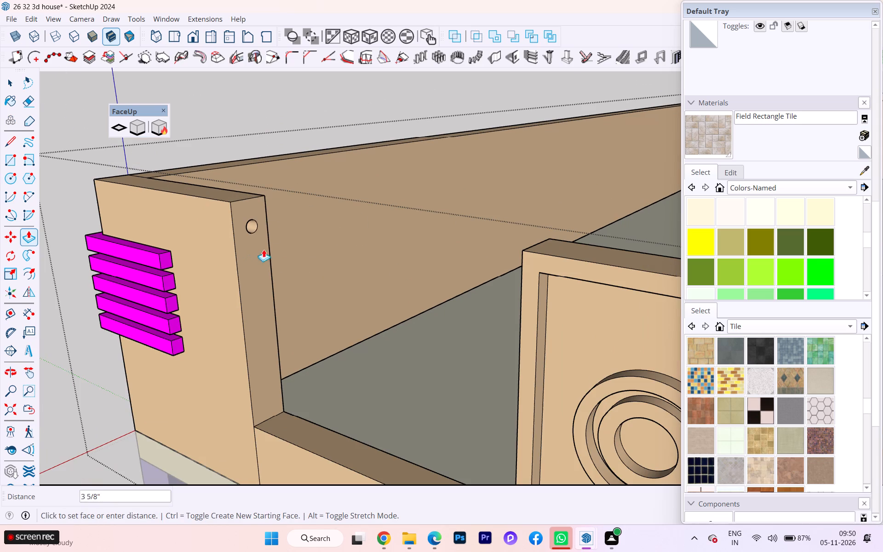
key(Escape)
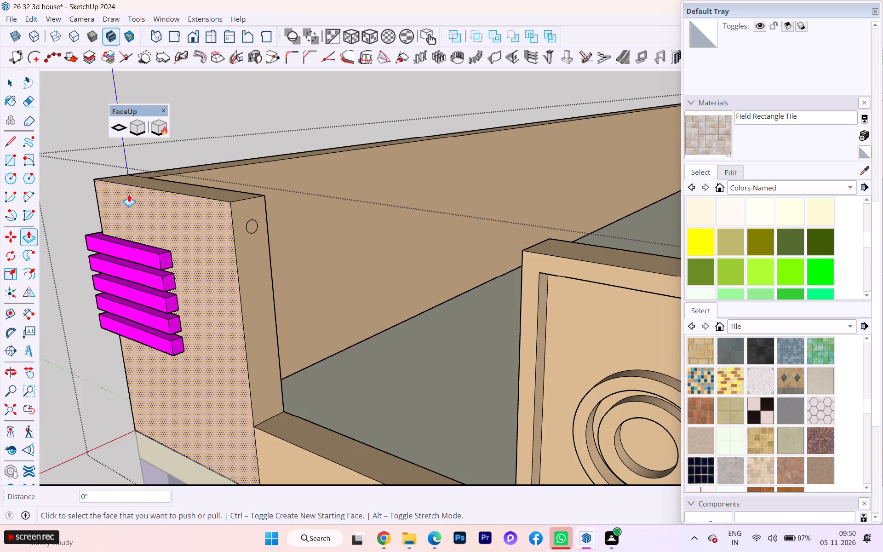
Make the circle on the front corner pier's inner end face into a component with the default settings.
click(12, 78)
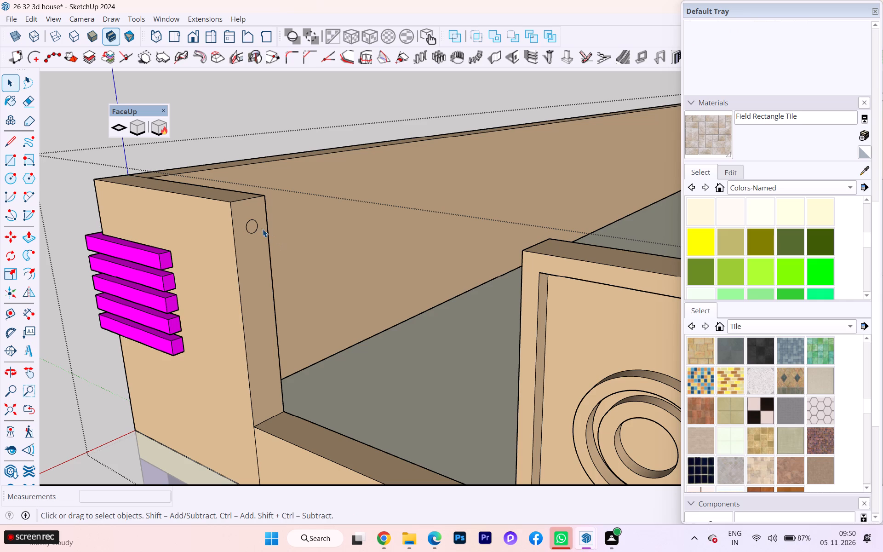
double_click(253, 223)
double_click(252, 227)
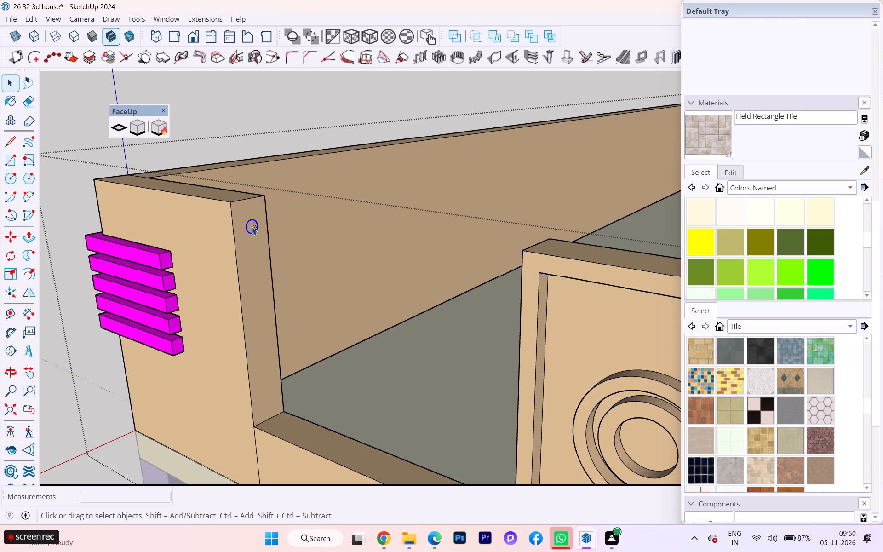
right_click(252, 227)
click(316, 92)
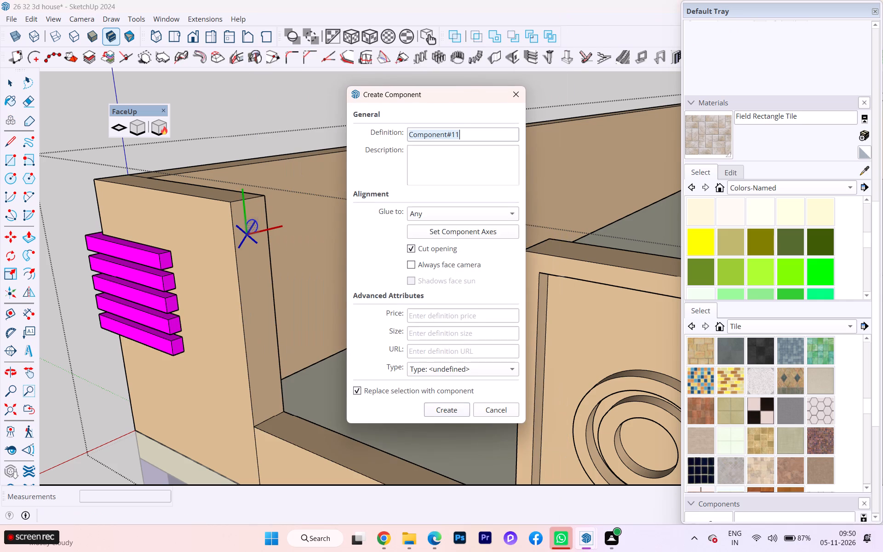
click(450, 414)
Open the circle component and push/pull its face about 3' 10 9/16" to the side of the central decorative panel, then close it.
scroll(251, 224, up, 3)
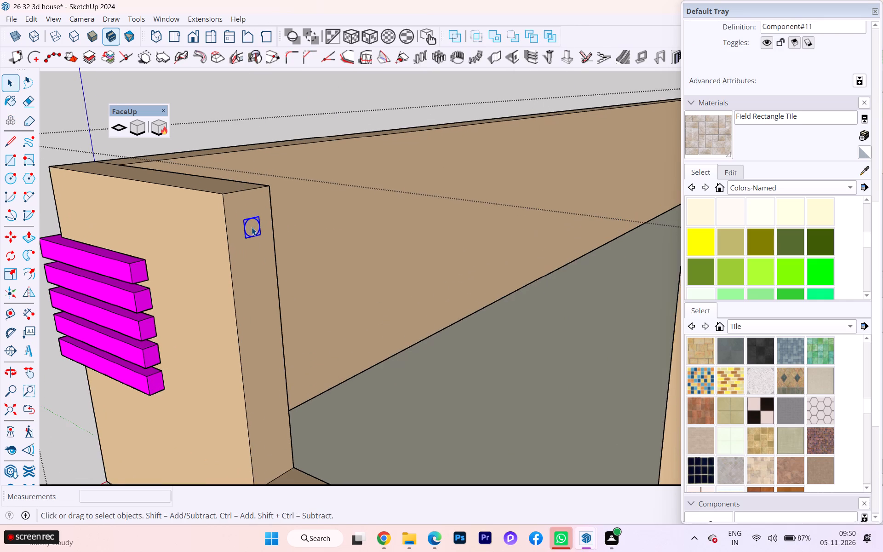
double_click(252, 227)
key(p)
click(251, 233)
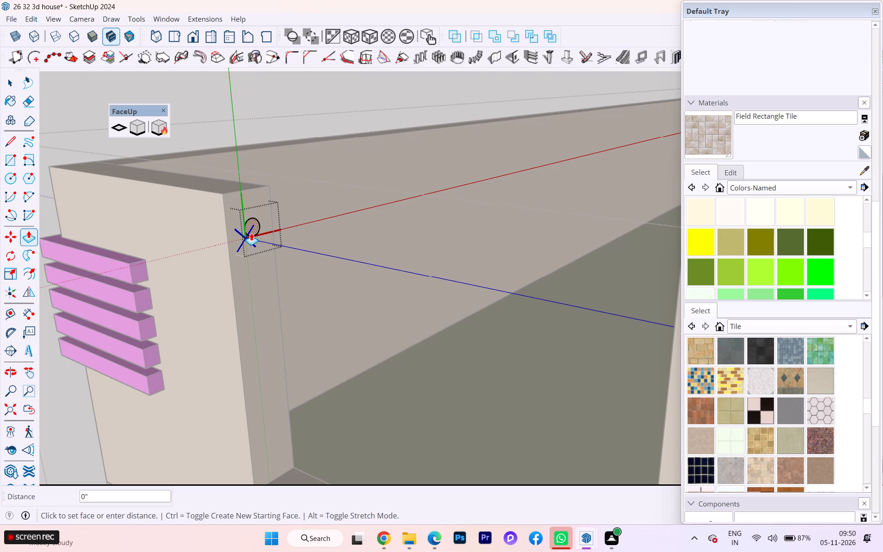
scroll(252, 226, down, 3)
scroll(338, 246, down, 1)
scroll(340, 247, up, 1)
scroll(347, 248, down, 1)
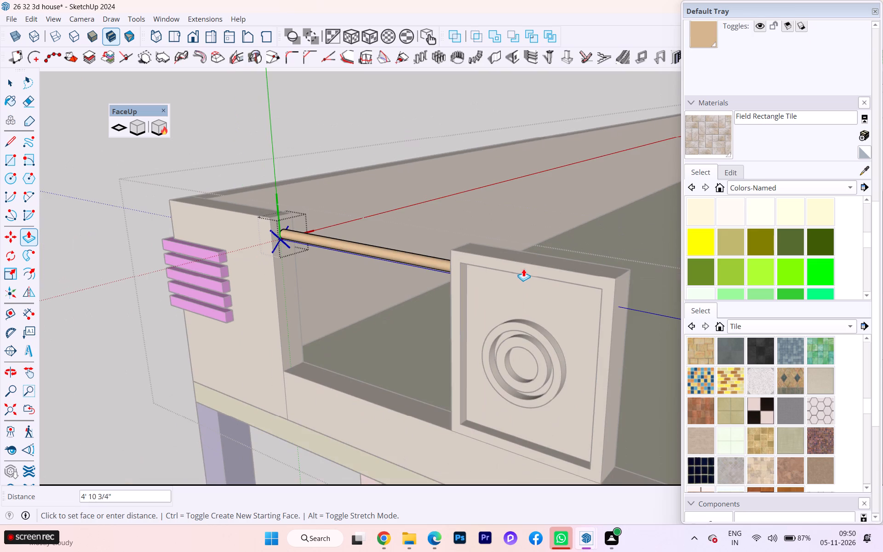
click(450, 264)
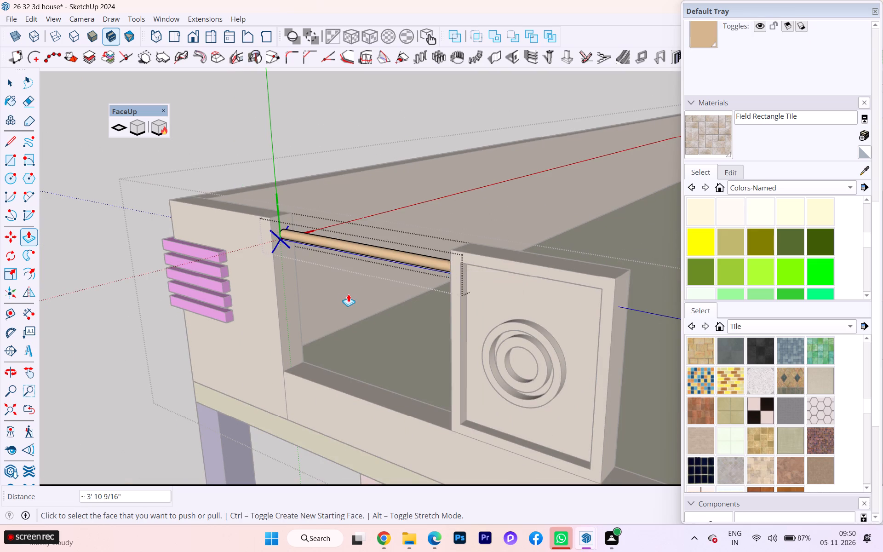
scroll(336, 300, down, 1)
click(17, 83)
click(105, 217)
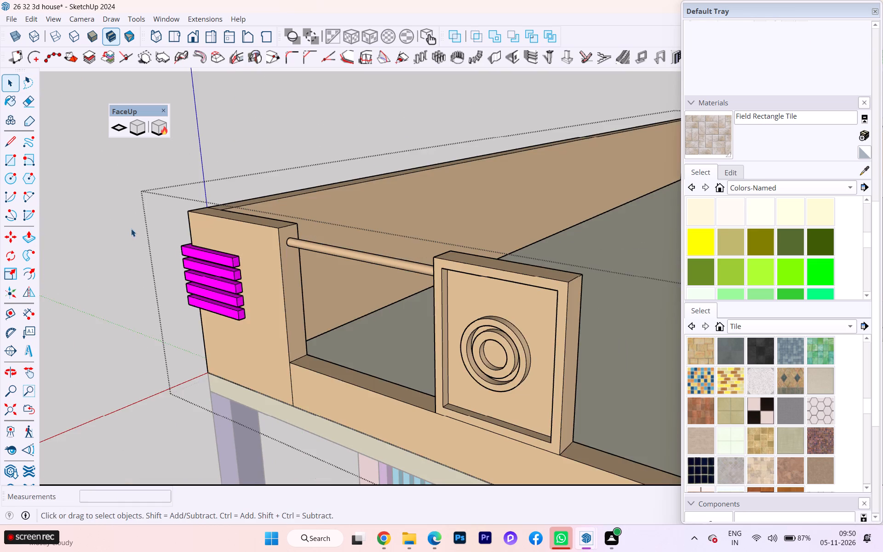
Paint the rod inside its component with 0136_Charcoal sampled from the existing roof railing bars, and exit the component.
scroll(226, 257, down, 1)
middle_drag(249, 257, 404, 255)
double_click(477, 257)
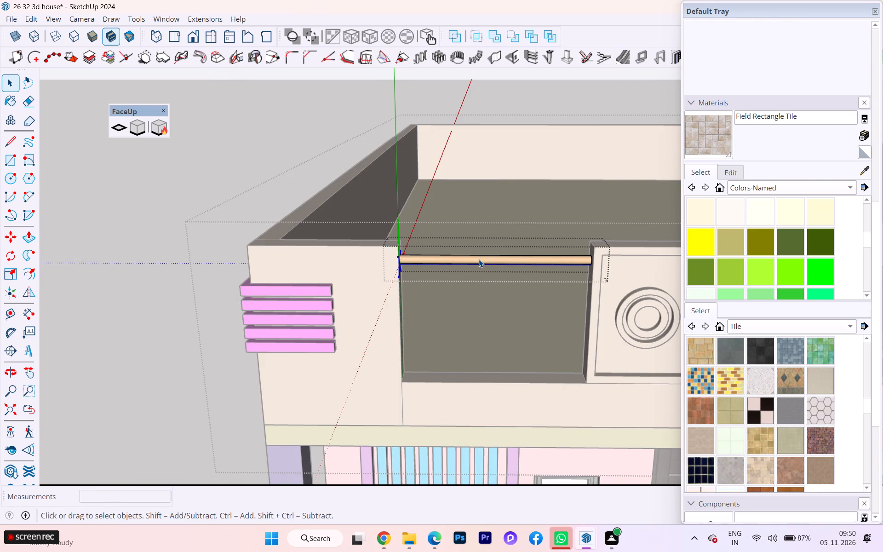
scroll(320, 263, down, 1)
scroll(313, 264, up, 1)
scroll(297, 266, down, 7)
scroll(183, 289, up, 2)
scroll(190, 291, down, 3)
scroll(190, 291, up, 1)
scroll(190, 291, down, 4)
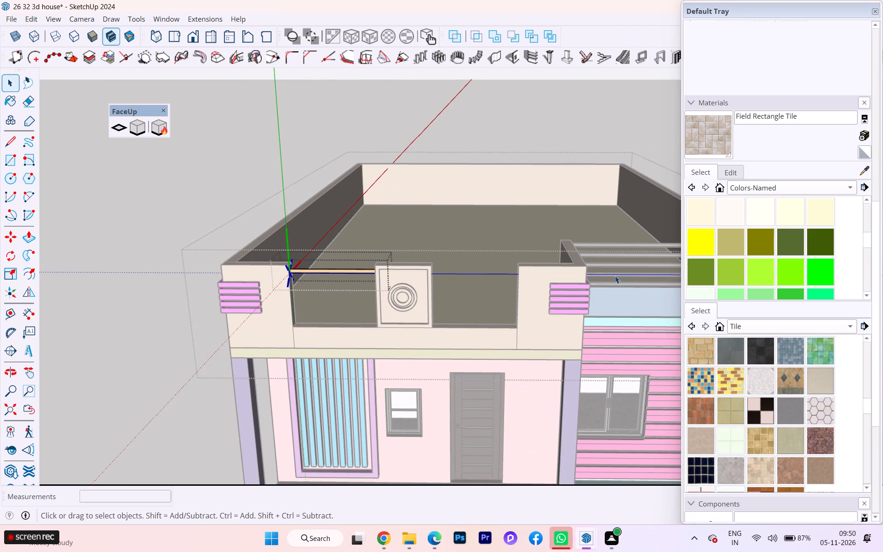
click(860, 173)
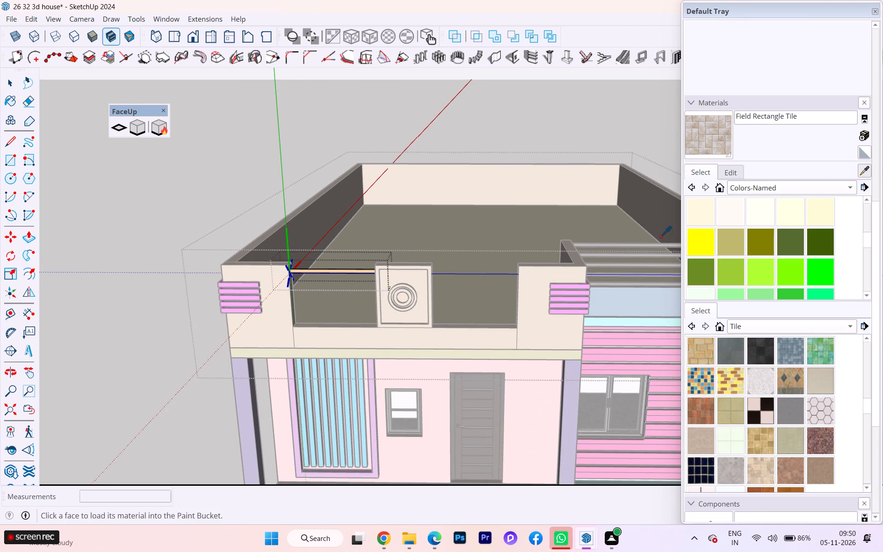
click(621, 245)
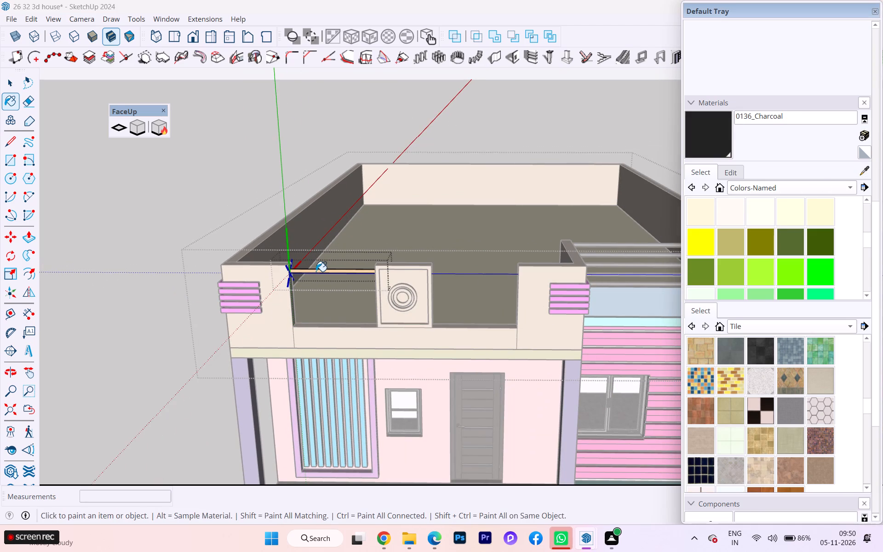
click(316, 271)
key(space)
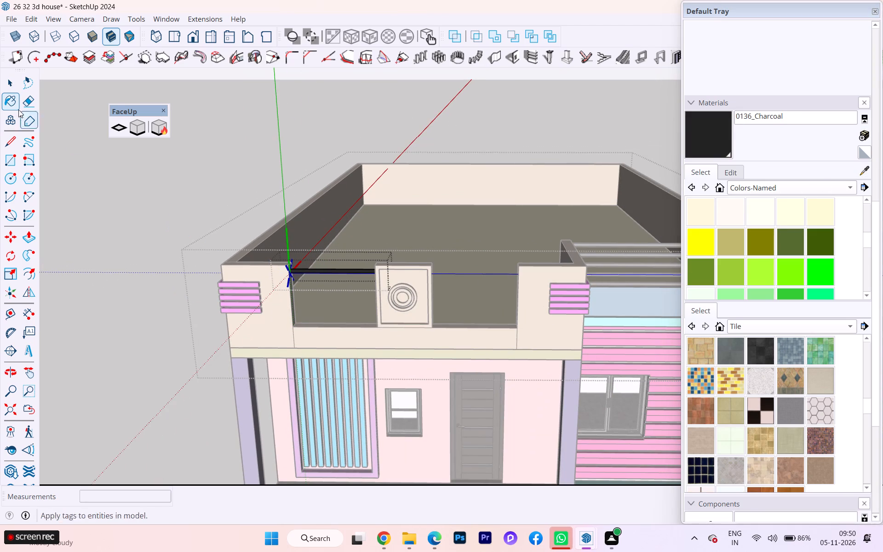
click(13, 89)
click(123, 230)
Copy the charcoal rod about 2' 6 5/8" down to the parapet ledge and divide the distance into 5 equal spaces.
scroll(417, 315, up, 4)
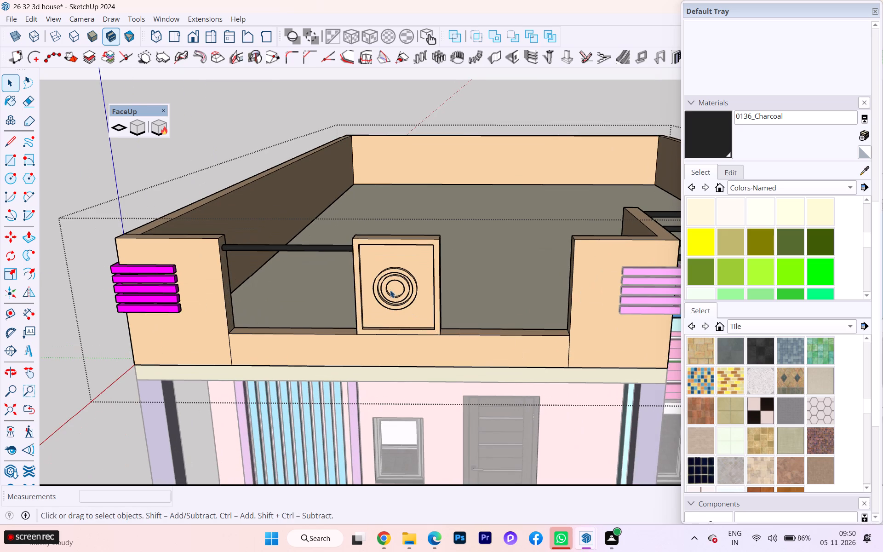
scroll(234, 247, up, 3)
key(m)
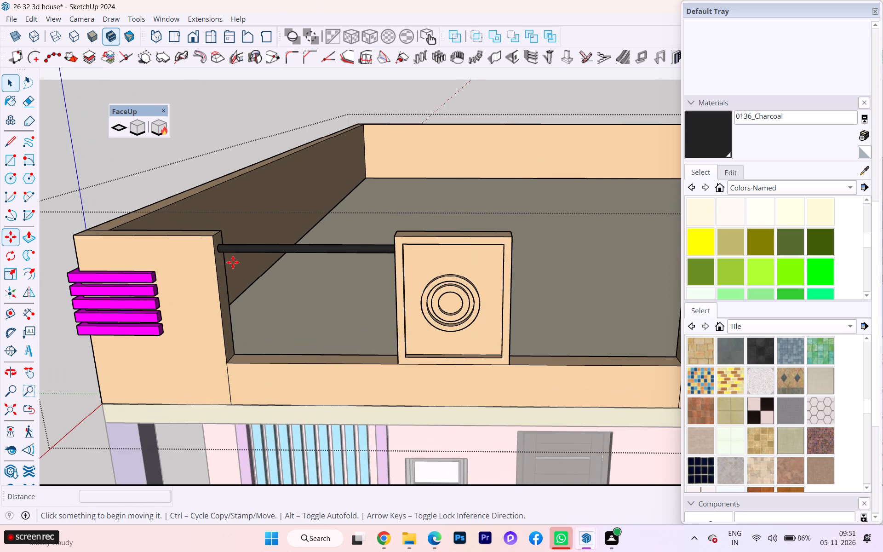
scroll(229, 256, up, 6)
click(216, 249)
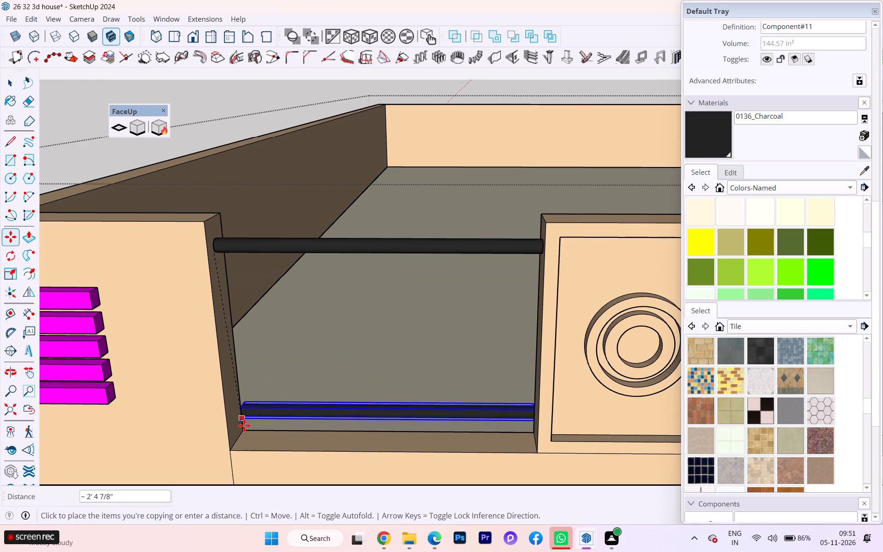
click(243, 437)
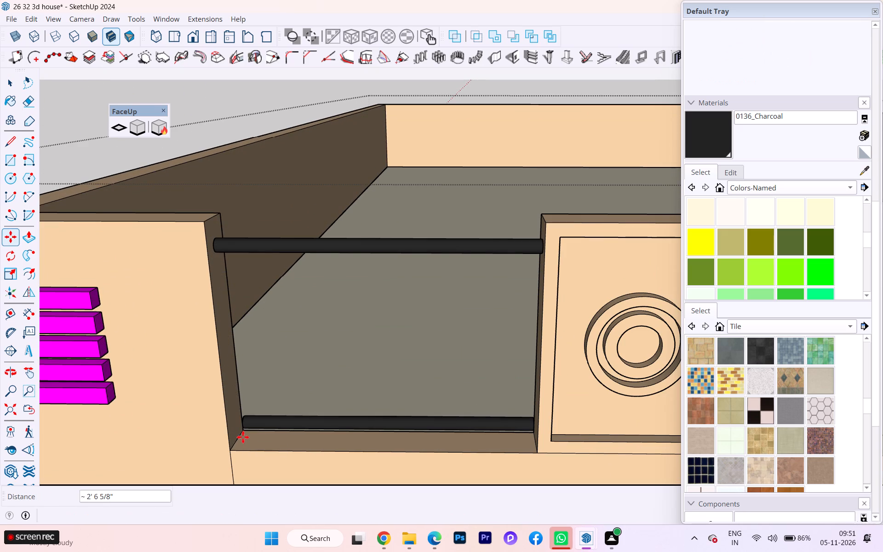
text(/5)
key(Return)
Examine the new railing rods and the remaining parapet opening from the front and the side.
scroll(274, 454, down, 3)
scroll(279, 456, up, 1)
scroll(279, 456, down, 1)
scroll(177, 433, down, 3)
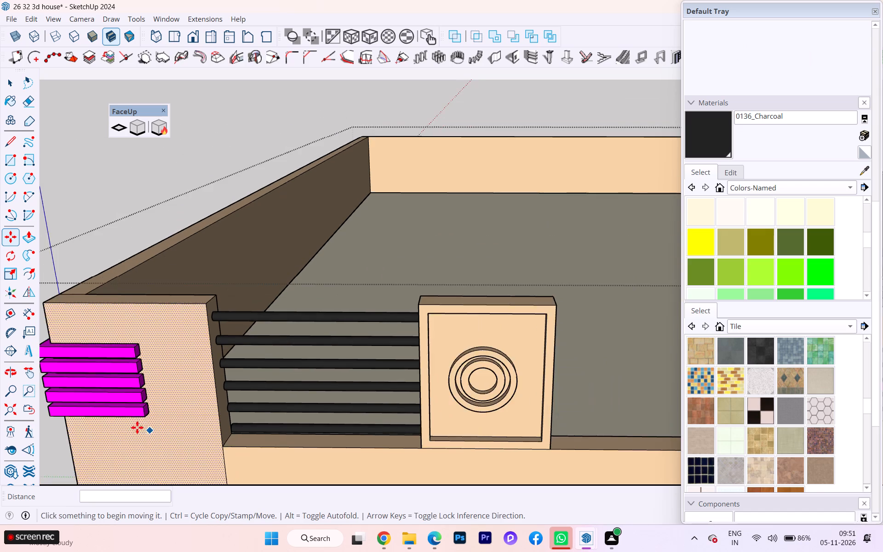
scroll(137, 427, down, 2)
scroll(161, 415, up, 3)
scroll(161, 415, down, 3)
scroll(161, 415, up, 2)
scroll(161, 416, down, 4)
scroll(155, 425, up, 2)
scroll(155, 425, down, 1)
scroll(367, 462, down, 2)
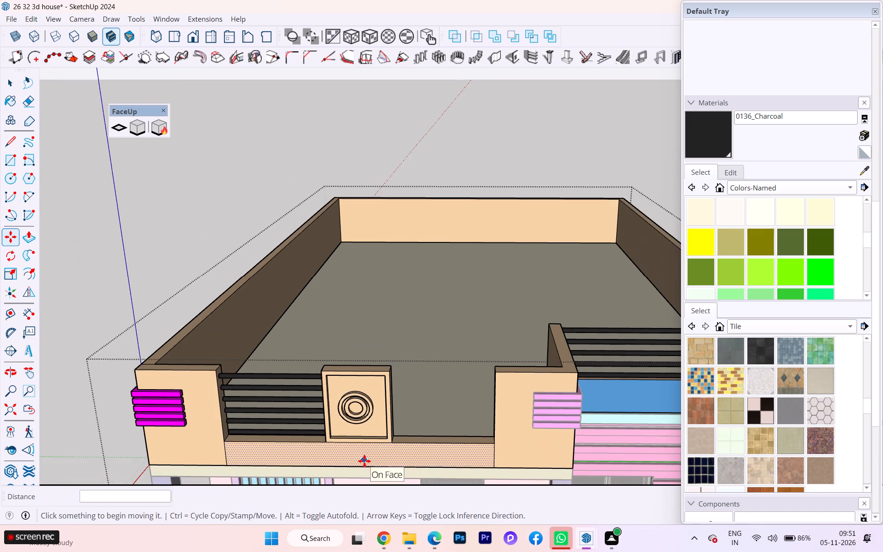
scroll(424, 429, down, 1)
scroll(424, 428, up, 4)
scroll(339, 406, up, 2)
scroll(321, 414, down, 1)
middle_drag(323, 411, 333, 393)
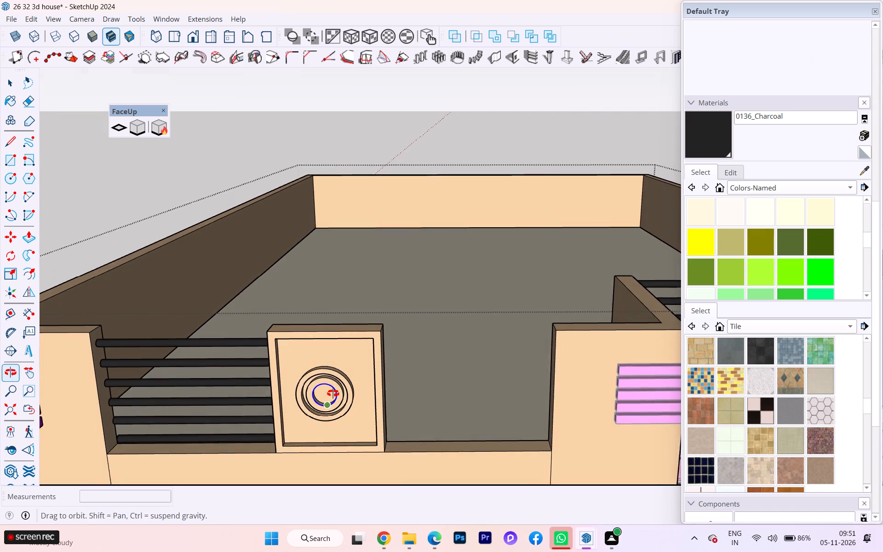
middle_drag(333, 393, 340, 374)
scroll(424, 360, down, 3)
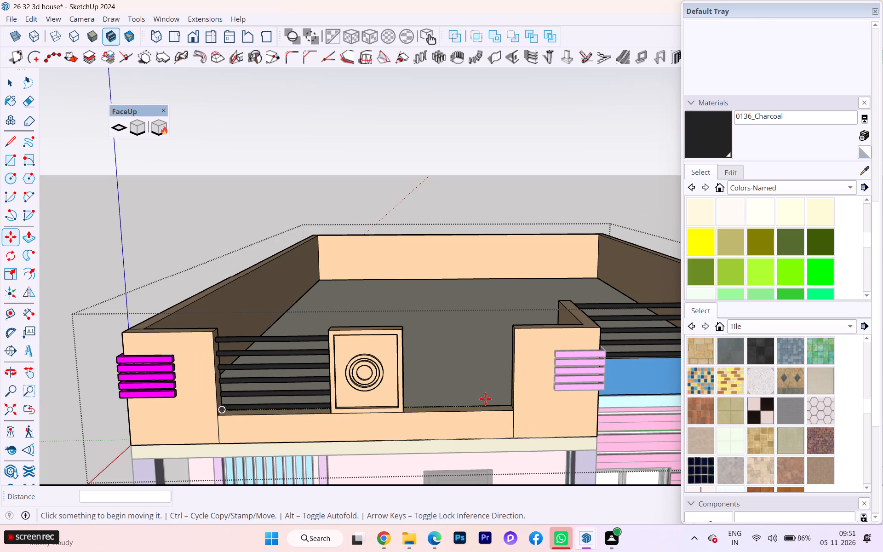
scroll(486, 401, down, 2)
middle_drag(475, 402, 240, 407)
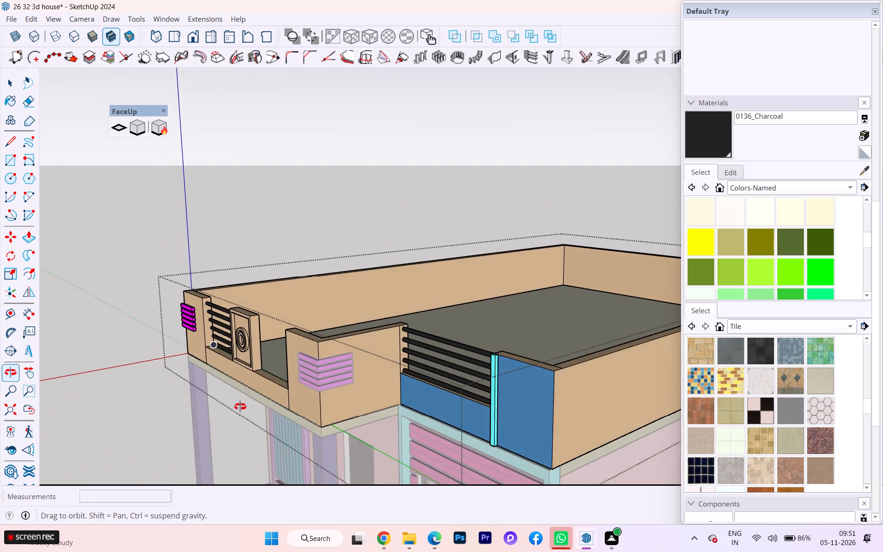
middle_drag(240, 407, 517, 395)
scroll(359, 401, up, 2)
scroll(359, 401, down, 3)
scroll(359, 401, up, 3)
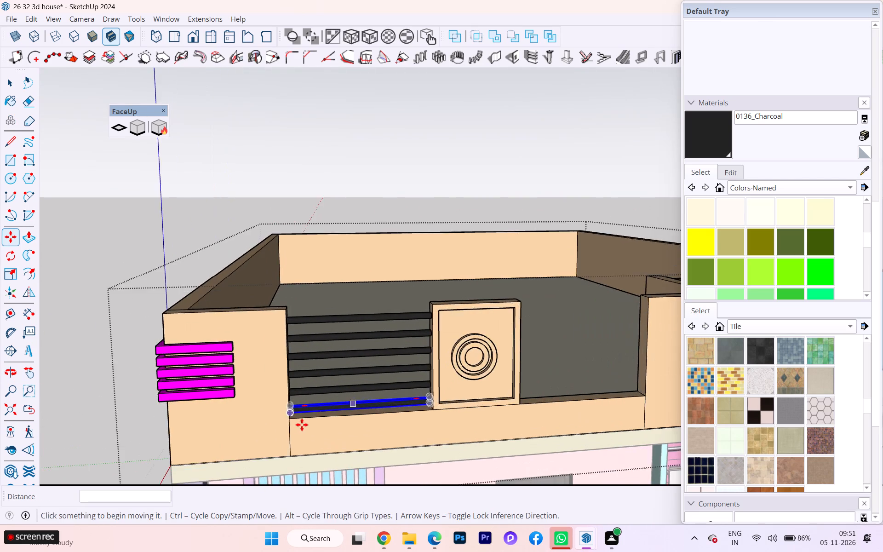
scroll(298, 425, down, 4)
scroll(298, 425, up, 1)
scroll(298, 425, down, 2)
scroll(298, 425, up, 1)
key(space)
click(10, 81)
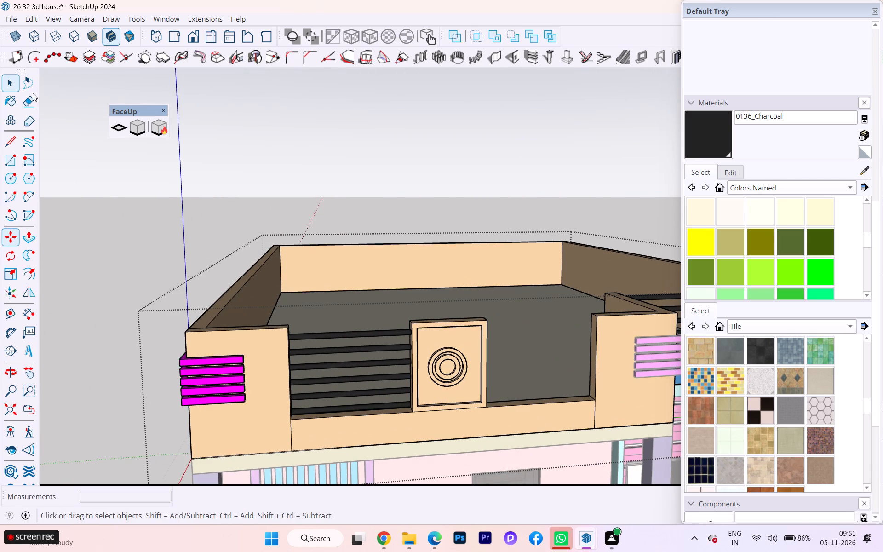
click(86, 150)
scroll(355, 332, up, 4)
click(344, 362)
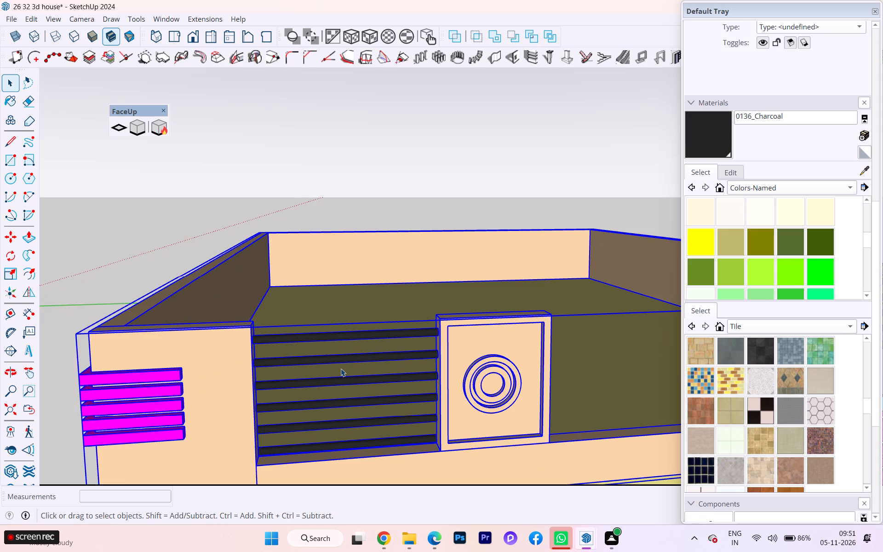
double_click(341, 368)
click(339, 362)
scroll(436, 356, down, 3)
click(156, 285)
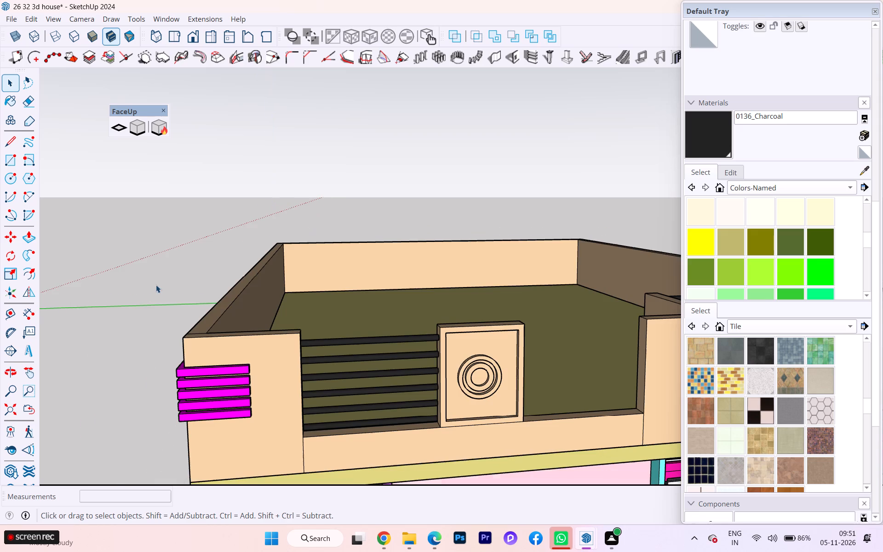
Reopen the parapet wall group, select all six railing rods and move them up about 1".
click(318, 341)
double_click(318, 345)
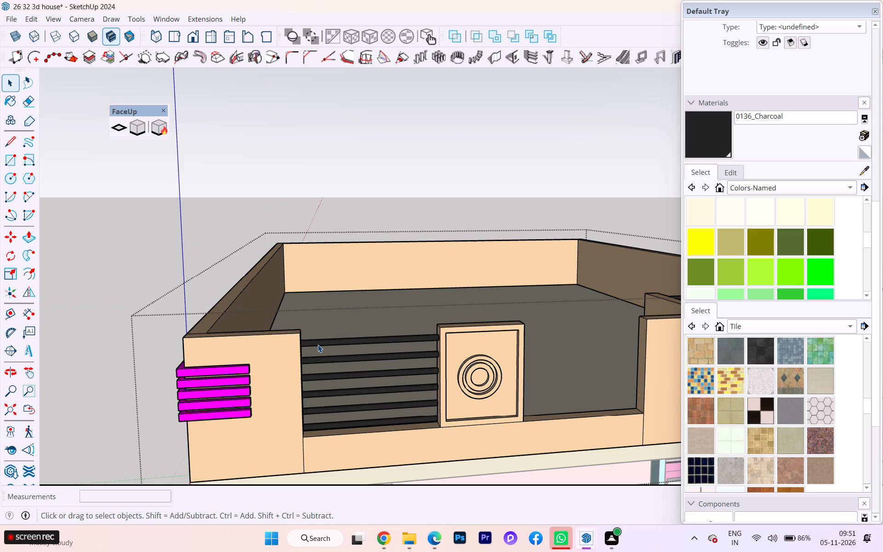
click(318, 345)
ctrl+click(359, 357)
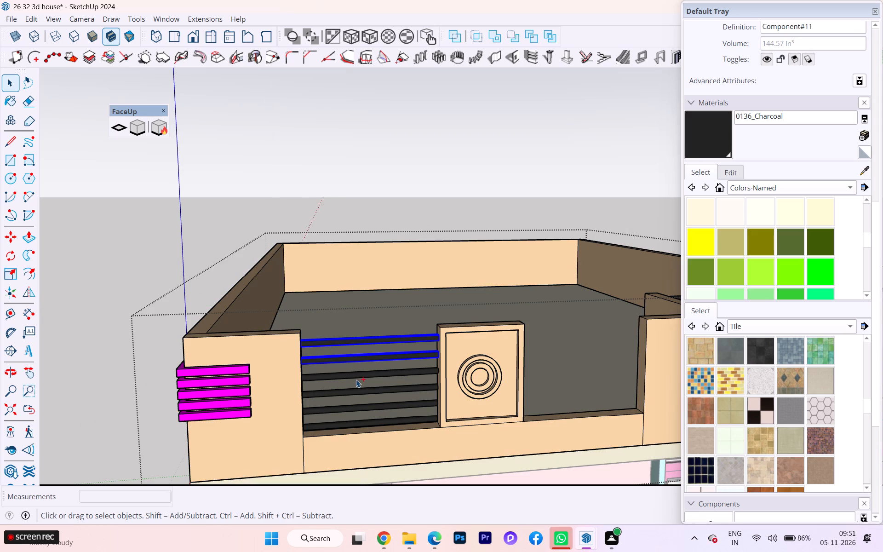
ctrl+click(356, 379)
ctrl+click(353, 394)
ctrl+click(347, 406)
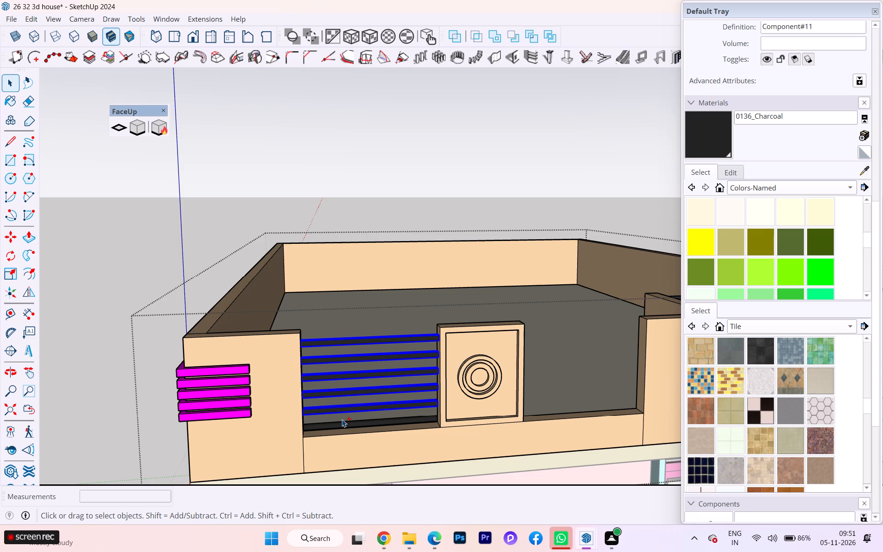
ctrl+click(342, 419)
ctrl+click(342, 428)
scroll(334, 422, up, 6)
scroll(329, 415, down, 1)
scroll(329, 415, up, 1)
middle_drag(321, 419, 224, 441)
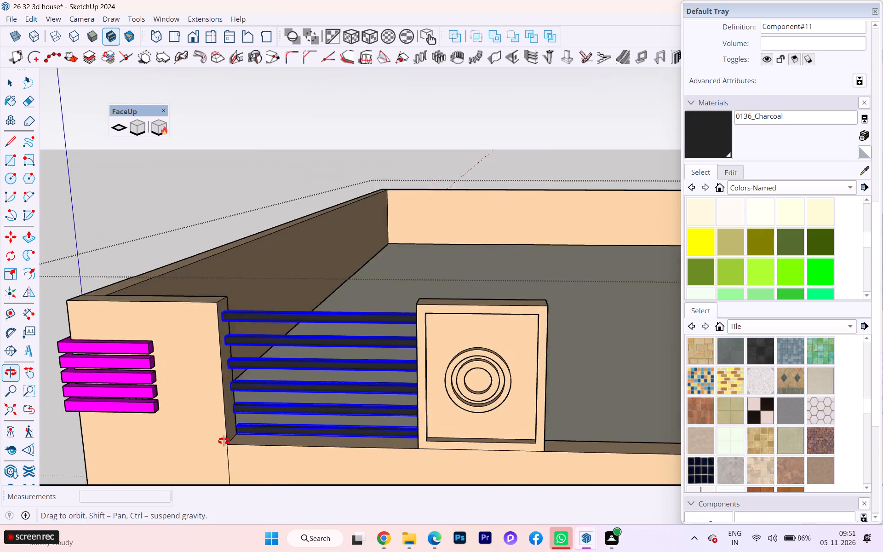
middle_drag(224, 441, 223, 441)
key(m)
scroll(201, 307, up, 3)
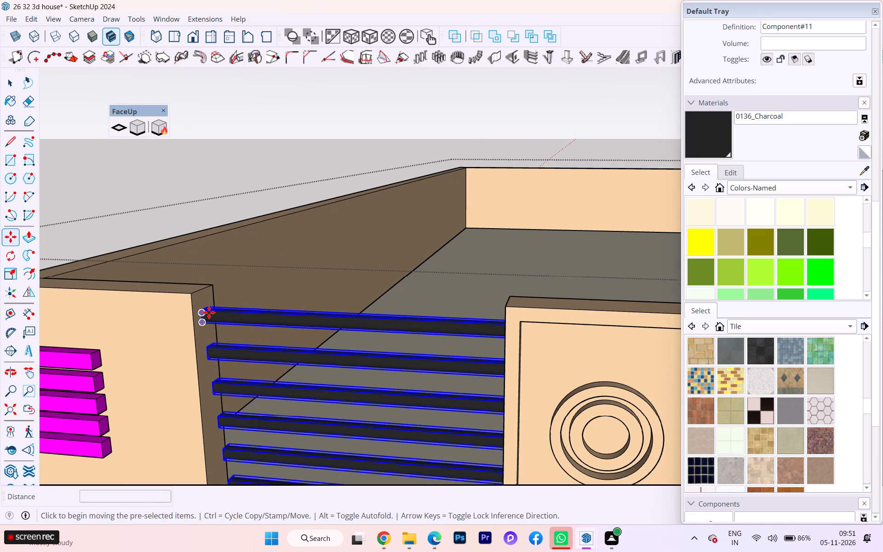
scroll(209, 312, up, 3)
scroll(211, 312, down, 4)
scroll(211, 312, up, 2)
click(210, 310)
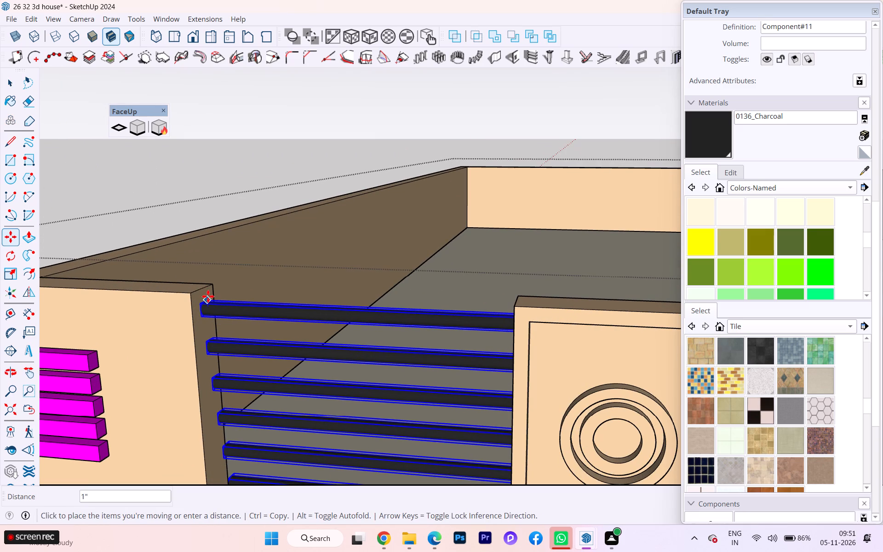
click(208, 296)
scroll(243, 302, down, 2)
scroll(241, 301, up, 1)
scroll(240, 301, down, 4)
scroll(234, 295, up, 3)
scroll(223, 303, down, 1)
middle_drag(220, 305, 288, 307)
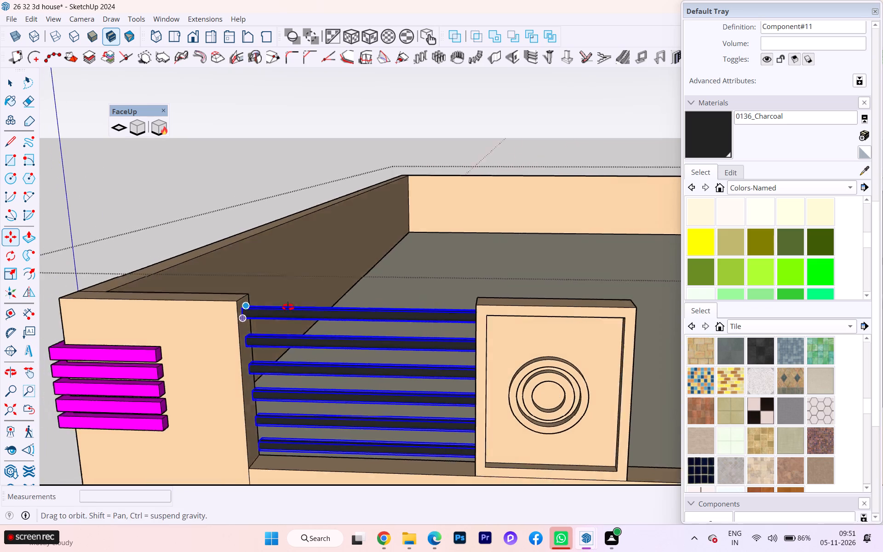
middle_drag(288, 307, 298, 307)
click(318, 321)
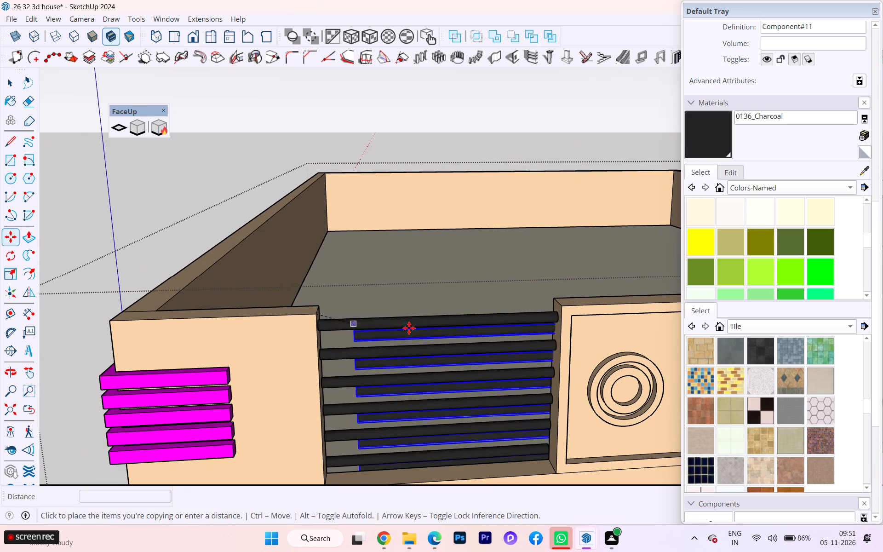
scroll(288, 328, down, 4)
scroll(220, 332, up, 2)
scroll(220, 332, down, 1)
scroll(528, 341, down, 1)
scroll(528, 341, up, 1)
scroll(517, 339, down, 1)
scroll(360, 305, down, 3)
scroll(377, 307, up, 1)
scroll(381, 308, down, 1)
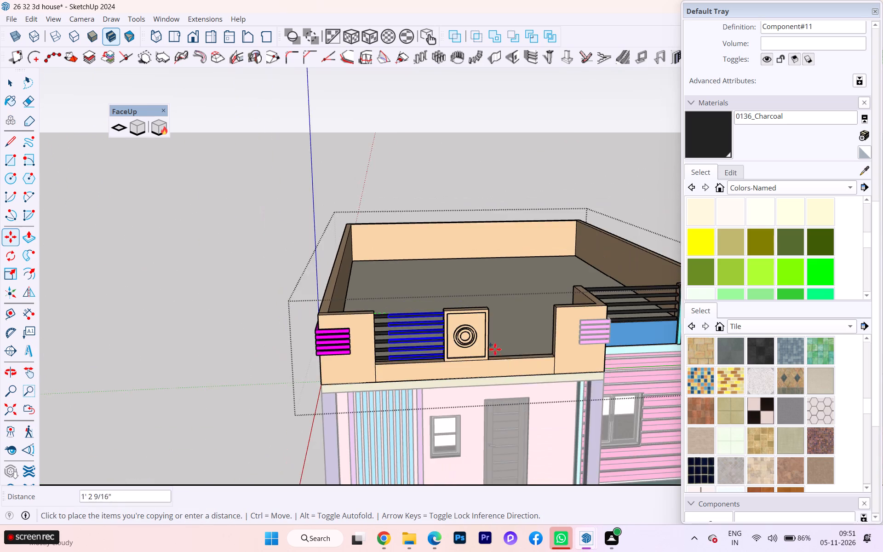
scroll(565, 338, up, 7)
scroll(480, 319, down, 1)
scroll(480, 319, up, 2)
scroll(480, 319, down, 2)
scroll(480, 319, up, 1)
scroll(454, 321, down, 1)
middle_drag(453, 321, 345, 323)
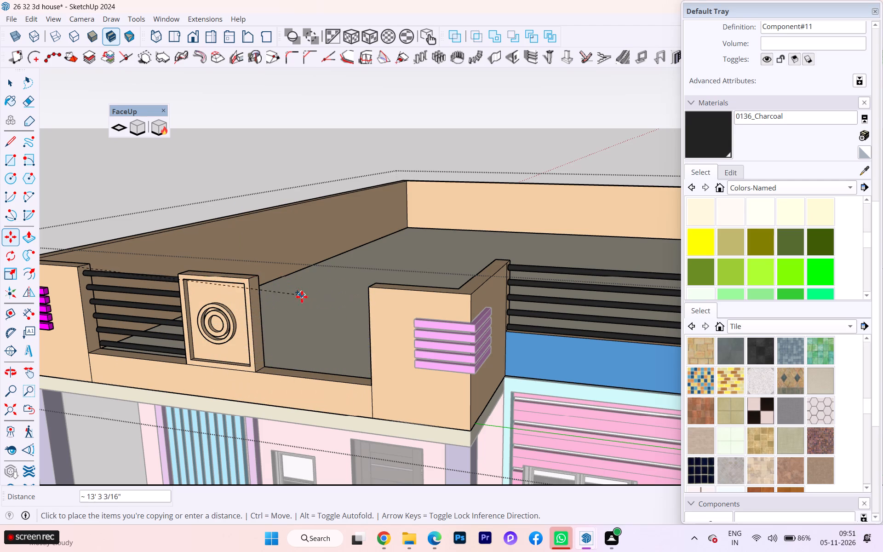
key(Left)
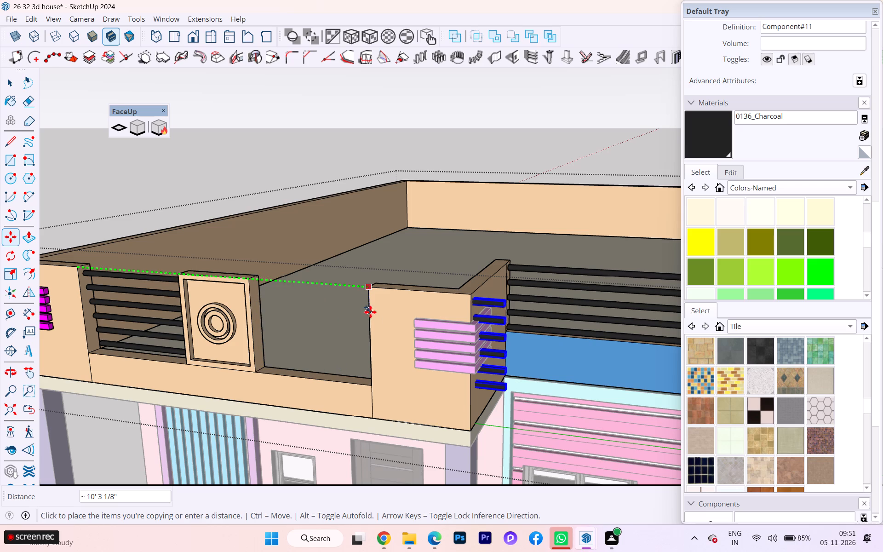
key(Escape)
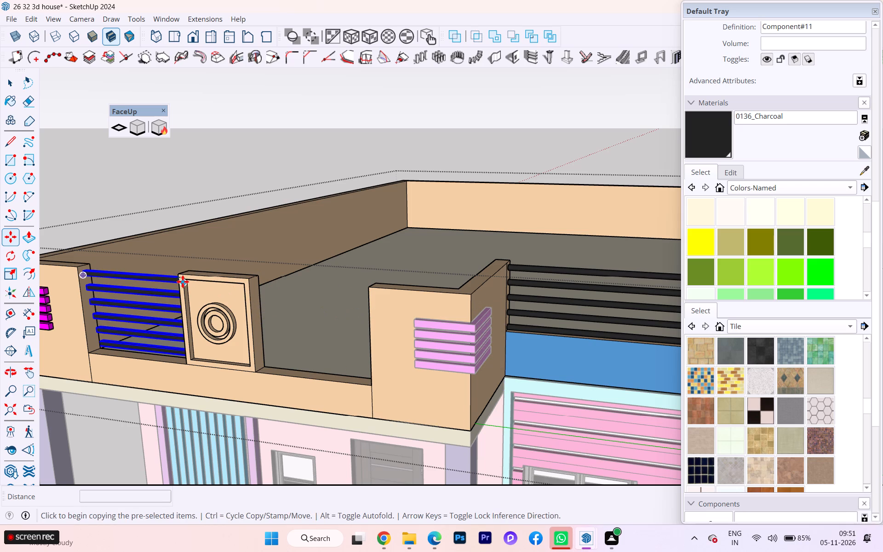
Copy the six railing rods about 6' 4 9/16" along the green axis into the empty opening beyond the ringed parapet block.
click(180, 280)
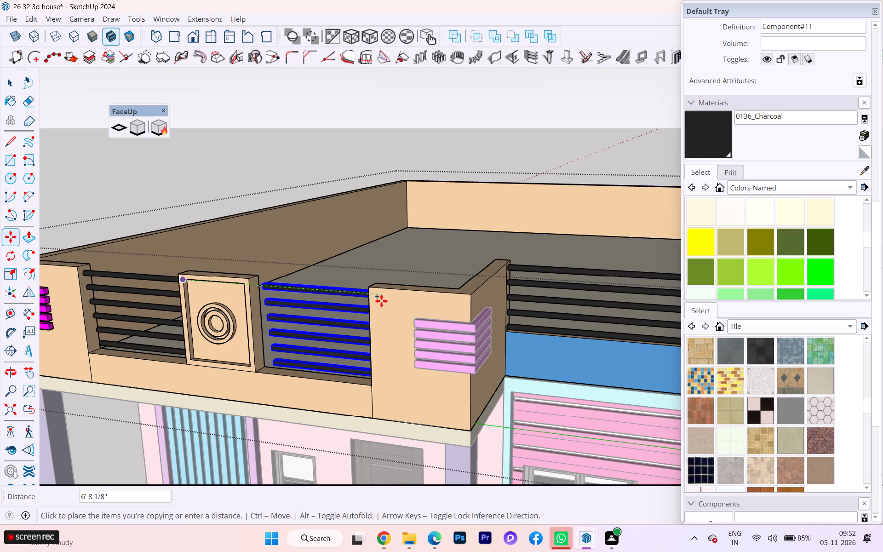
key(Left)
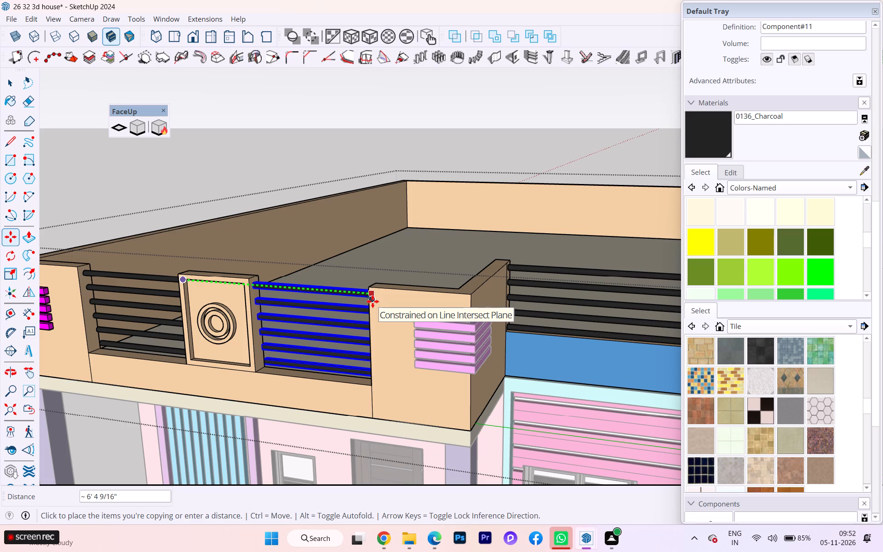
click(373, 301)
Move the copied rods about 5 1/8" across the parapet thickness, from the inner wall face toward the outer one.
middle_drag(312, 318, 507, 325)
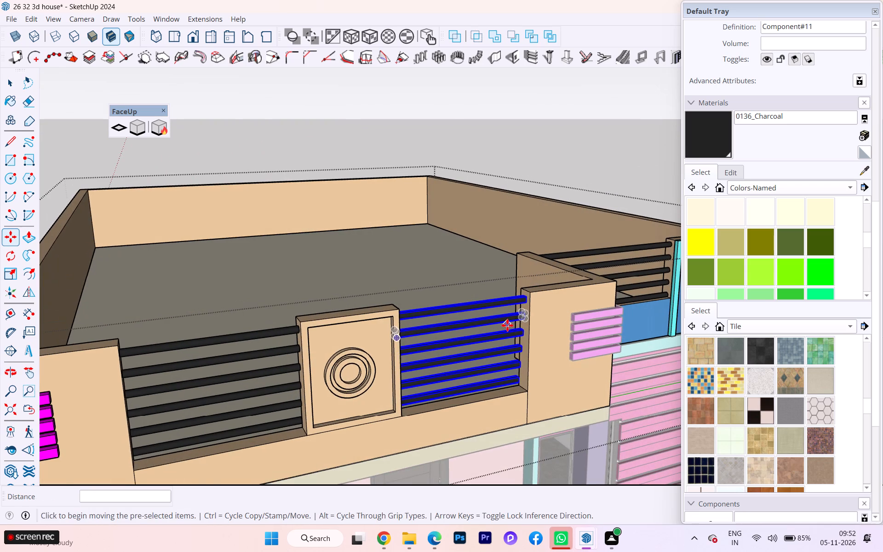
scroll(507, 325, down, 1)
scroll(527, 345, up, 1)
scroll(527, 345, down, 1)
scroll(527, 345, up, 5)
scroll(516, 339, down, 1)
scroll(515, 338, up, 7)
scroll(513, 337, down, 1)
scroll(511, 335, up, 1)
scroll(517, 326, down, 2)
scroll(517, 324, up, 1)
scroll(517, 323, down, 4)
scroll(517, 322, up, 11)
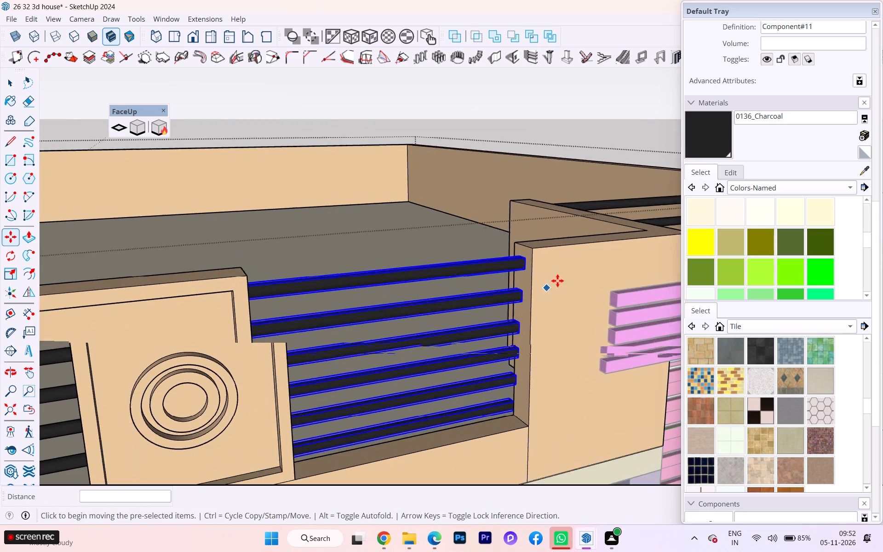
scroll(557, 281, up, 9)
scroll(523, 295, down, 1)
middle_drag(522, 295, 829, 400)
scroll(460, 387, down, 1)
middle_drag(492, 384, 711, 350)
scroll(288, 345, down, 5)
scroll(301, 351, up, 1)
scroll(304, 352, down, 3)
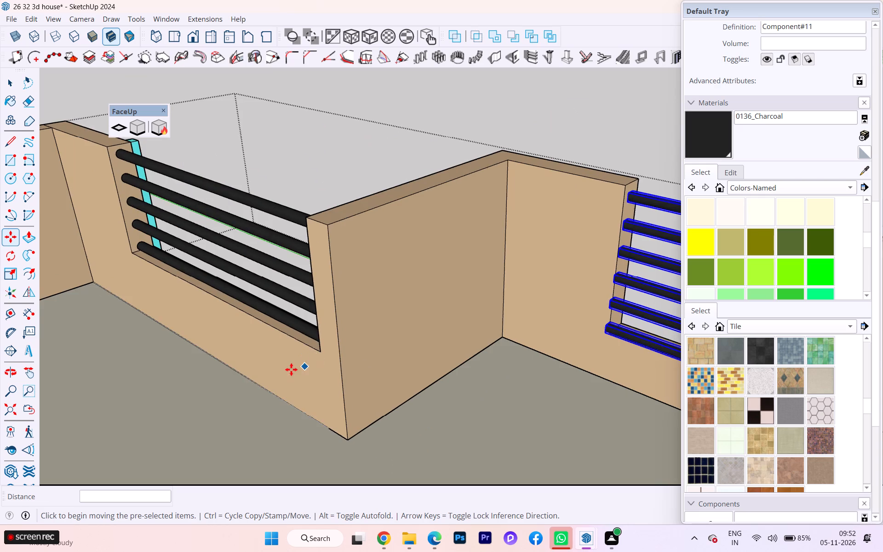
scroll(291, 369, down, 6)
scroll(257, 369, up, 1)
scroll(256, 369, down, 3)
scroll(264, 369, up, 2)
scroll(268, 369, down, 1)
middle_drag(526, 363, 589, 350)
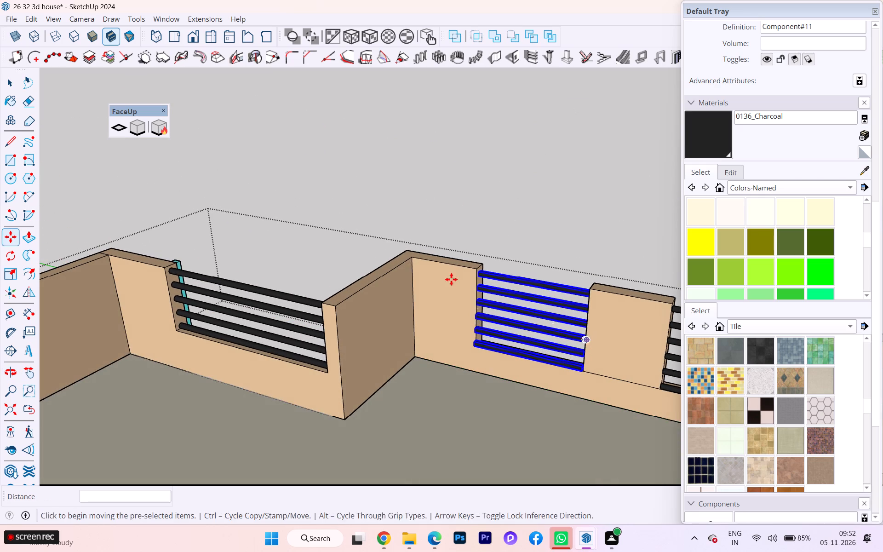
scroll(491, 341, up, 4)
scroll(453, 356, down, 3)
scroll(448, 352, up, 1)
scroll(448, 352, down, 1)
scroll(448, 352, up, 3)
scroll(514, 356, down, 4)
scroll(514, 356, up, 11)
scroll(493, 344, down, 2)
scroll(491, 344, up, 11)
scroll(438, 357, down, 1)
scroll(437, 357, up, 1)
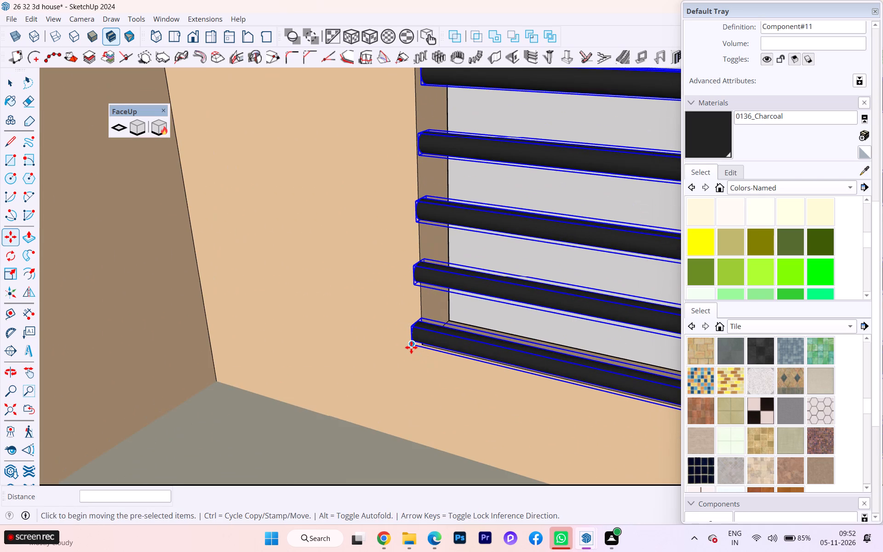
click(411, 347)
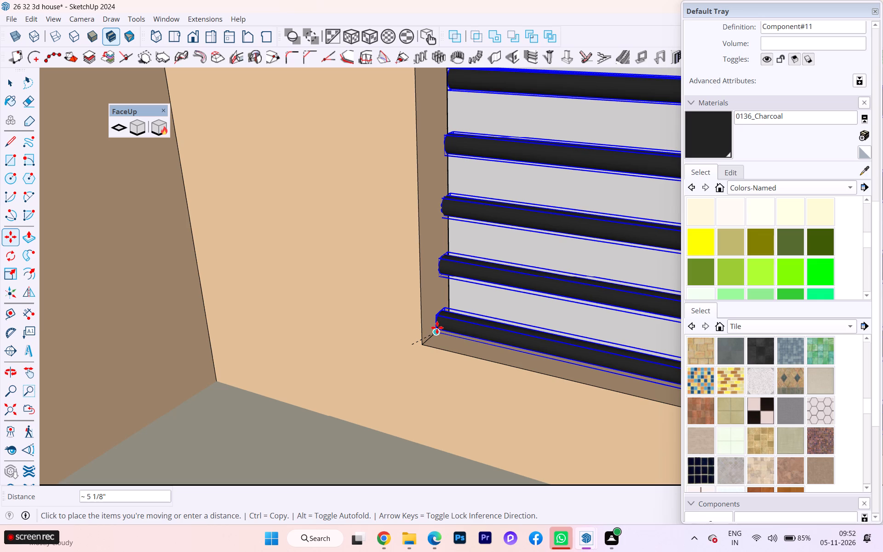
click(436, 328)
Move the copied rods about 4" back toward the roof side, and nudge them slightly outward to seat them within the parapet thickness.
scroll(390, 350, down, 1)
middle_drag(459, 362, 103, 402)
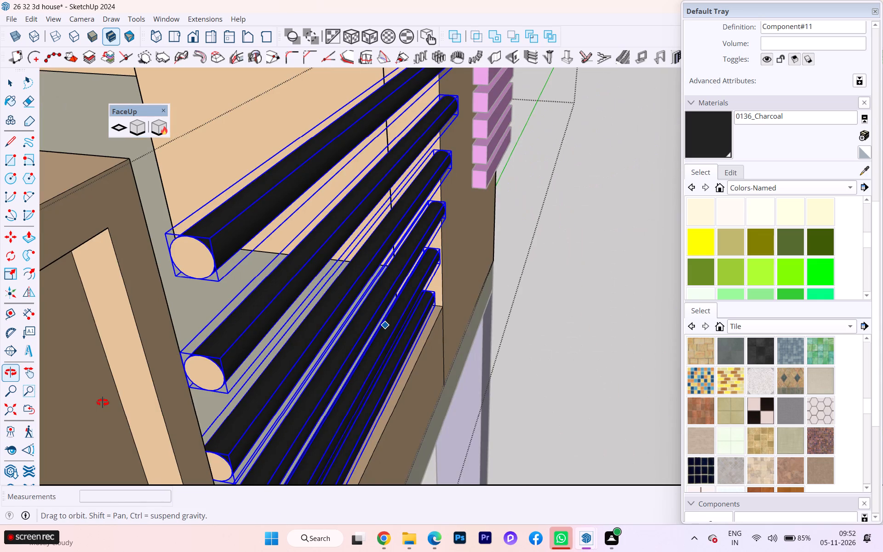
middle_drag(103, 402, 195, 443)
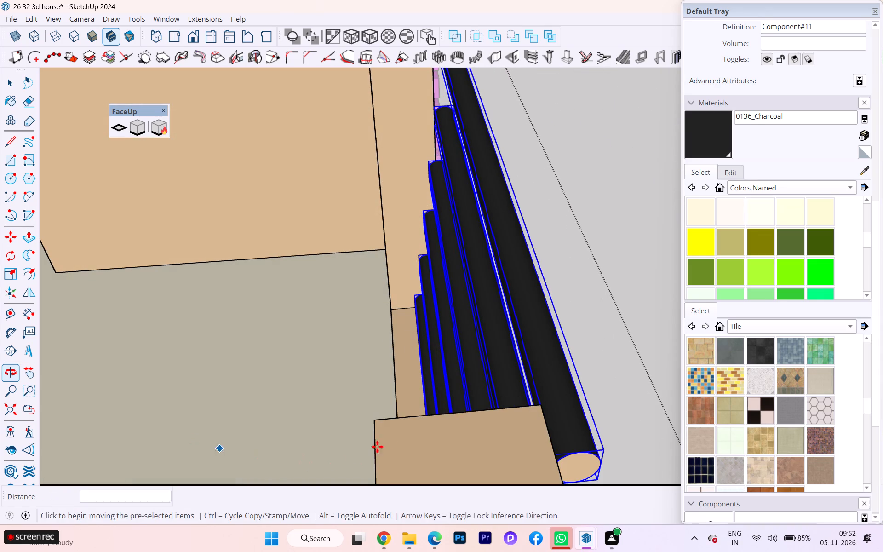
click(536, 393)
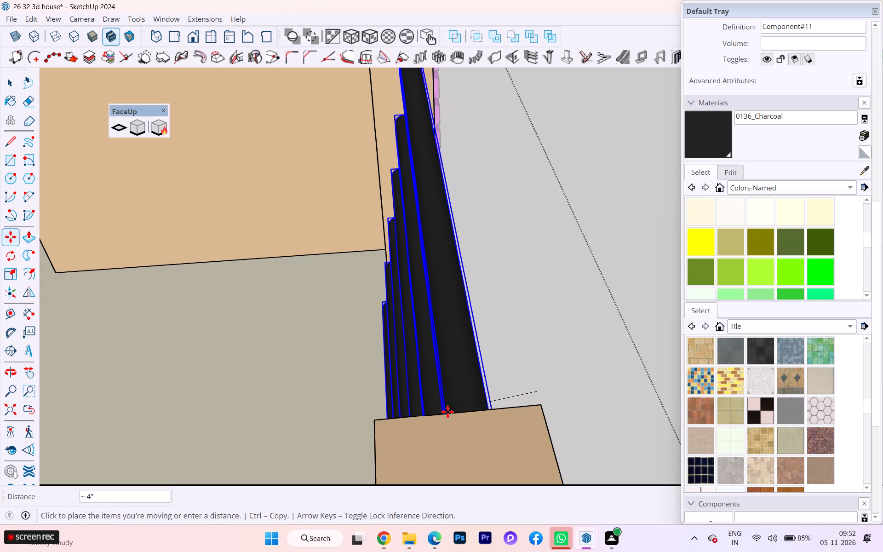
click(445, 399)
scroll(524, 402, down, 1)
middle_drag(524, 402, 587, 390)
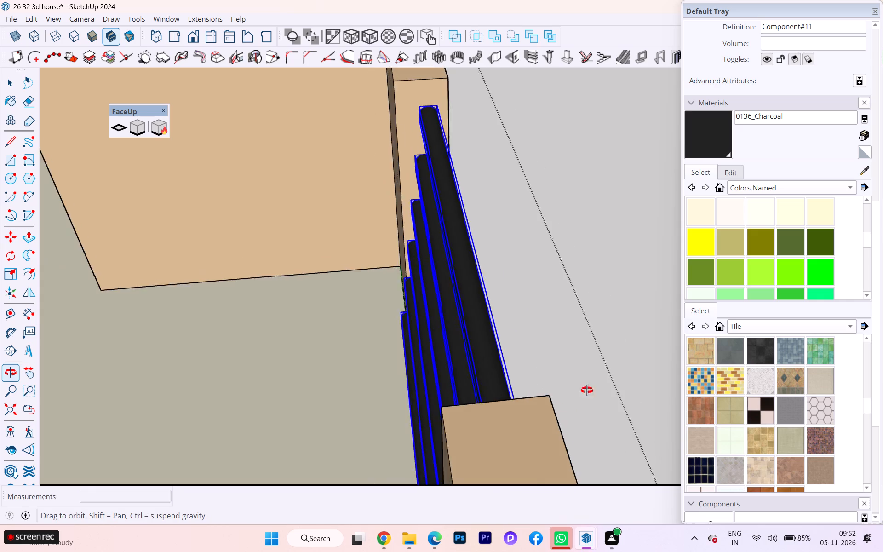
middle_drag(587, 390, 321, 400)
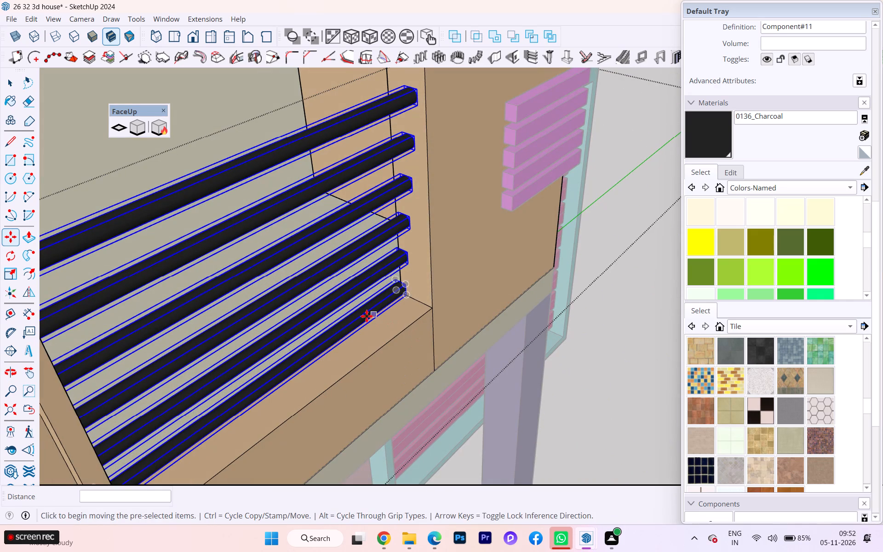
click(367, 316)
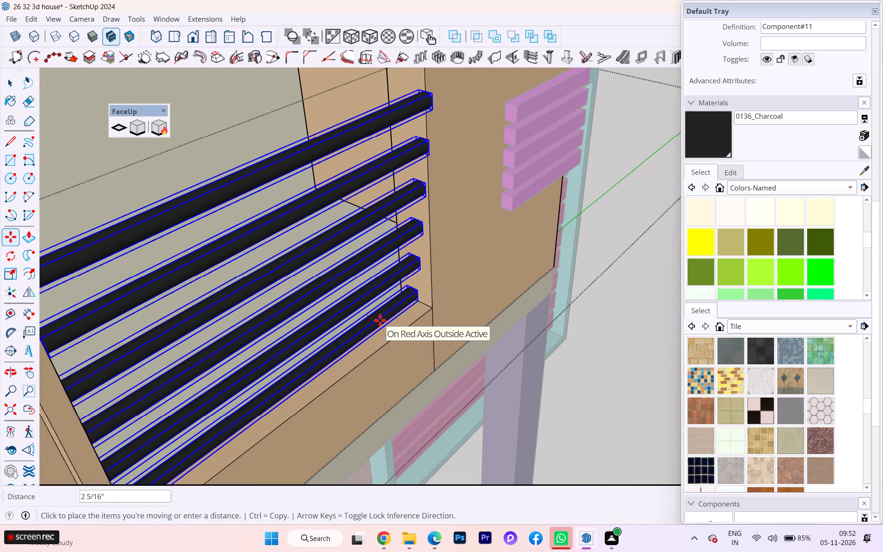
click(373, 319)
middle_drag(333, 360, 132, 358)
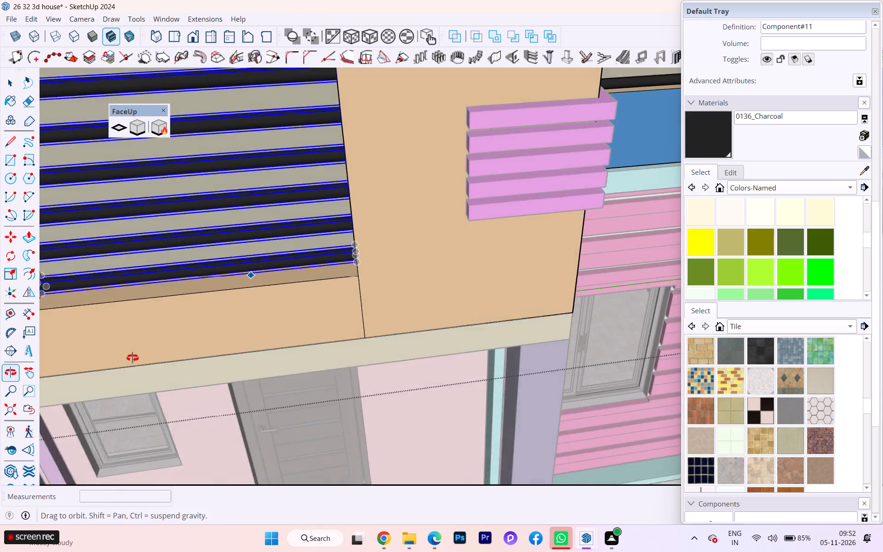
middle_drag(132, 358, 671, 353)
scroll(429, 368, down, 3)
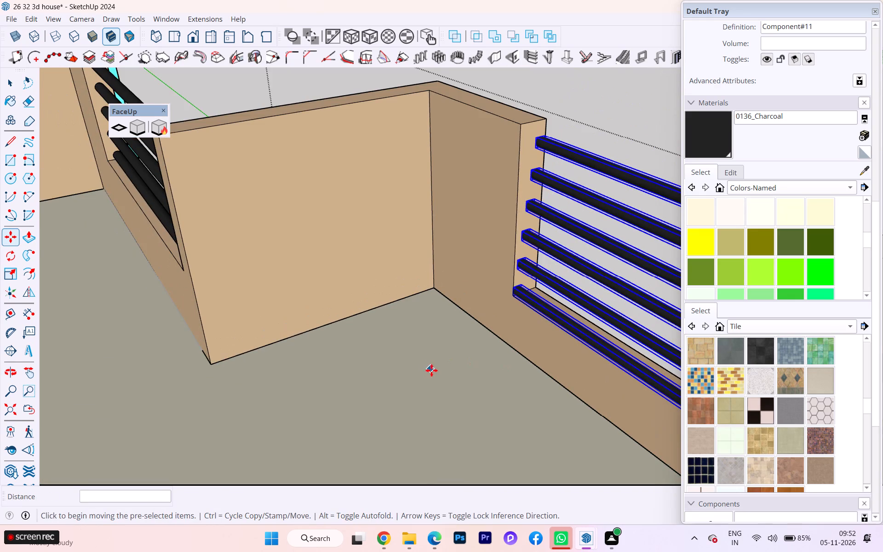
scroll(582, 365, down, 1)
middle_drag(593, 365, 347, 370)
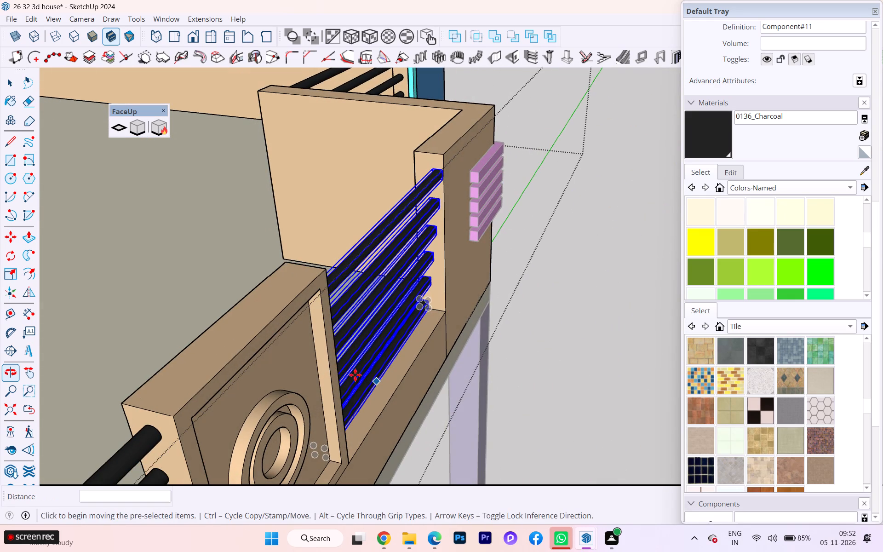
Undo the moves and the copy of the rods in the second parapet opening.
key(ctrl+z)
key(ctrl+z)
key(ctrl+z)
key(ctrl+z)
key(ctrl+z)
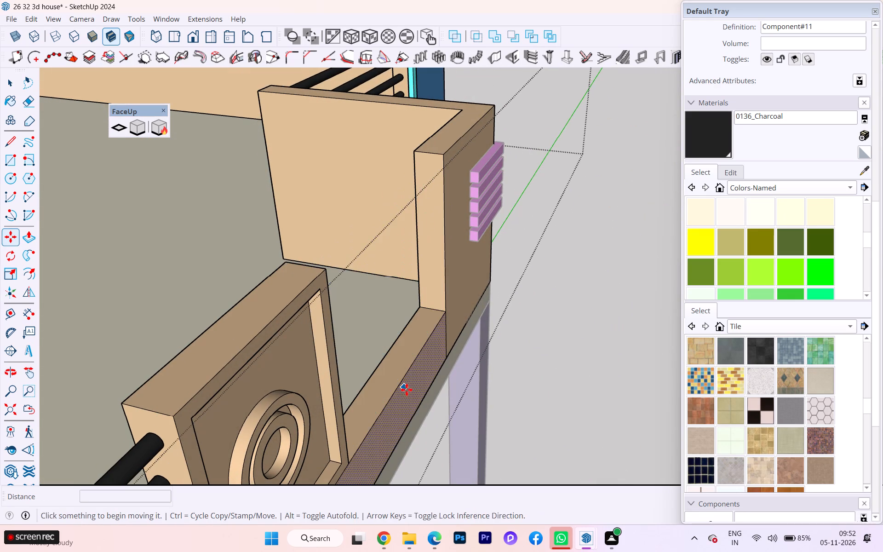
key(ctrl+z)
Undo the earlier railing edits until only the single top charcoal rod is left in the first parapet opening.
scroll(610, 385, up, 2)
scroll(612, 386, down, 1)
middle_drag(612, 386, 391, 394)
scroll(614, 381, down, 3)
scroll(625, 381, up, 3)
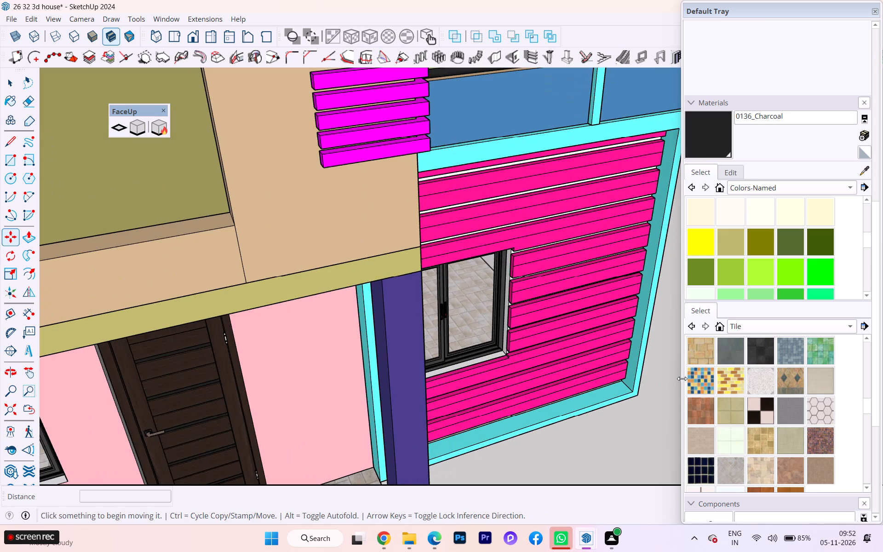
scroll(682, 379, down, 2)
scroll(682, 379, up, 2)
scroll(682, 379, down, 4)
scroll(436, 330, down, 7)
scroll(701, 324, up, 2)
scroll(701, 325, down, 3)
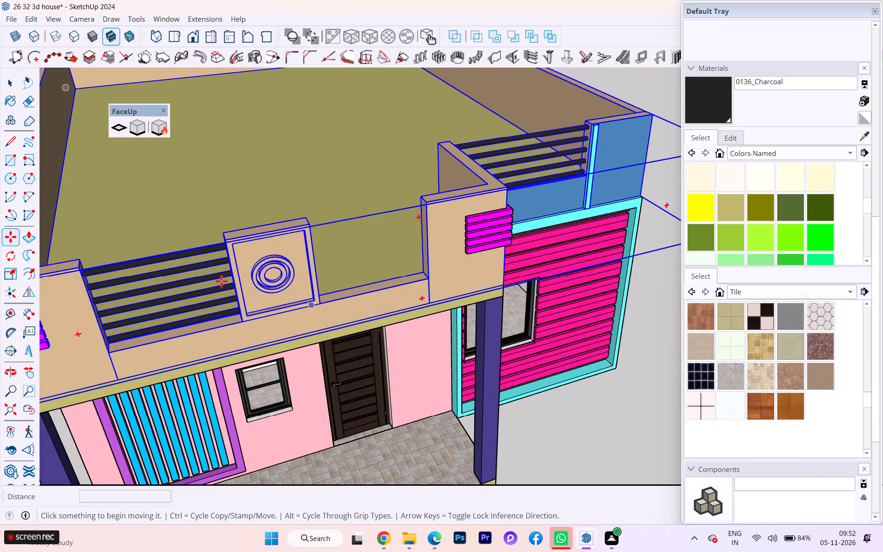
scroll(173, 266, up, 1)
scroll(163, 340, up, 1)
scroll(163, 340, down, 1)
scroll(163, 340, up, 1)
scroll(163, 340, down, 1)
scroll(163, 340, up, 3)
key(ctrl+z)
key(ctrl+z)
key(ctrl+z)
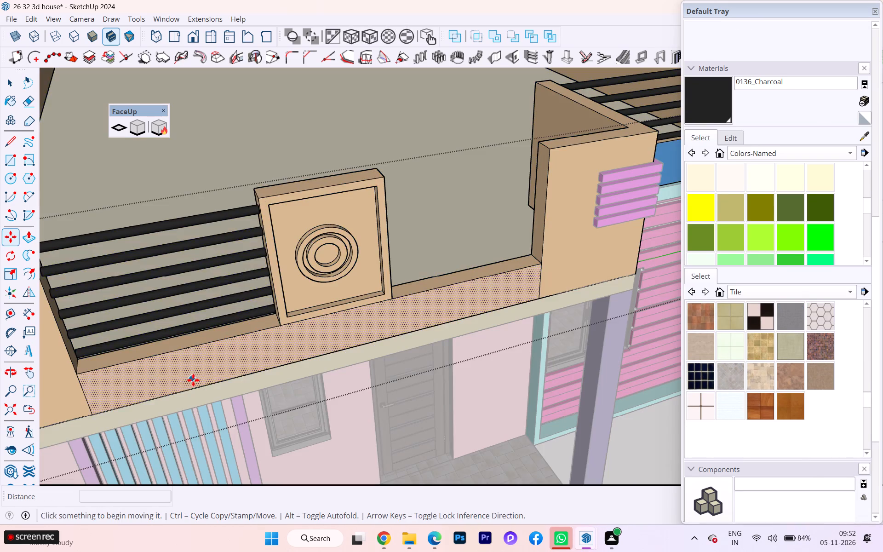
key(ctrl+z)
key(ctrl+z)
Exit the charcoal rod's component, back to the open parapet wall group.
scroll(487, 344, down, 3)
scroll(198, 276, up, 5)
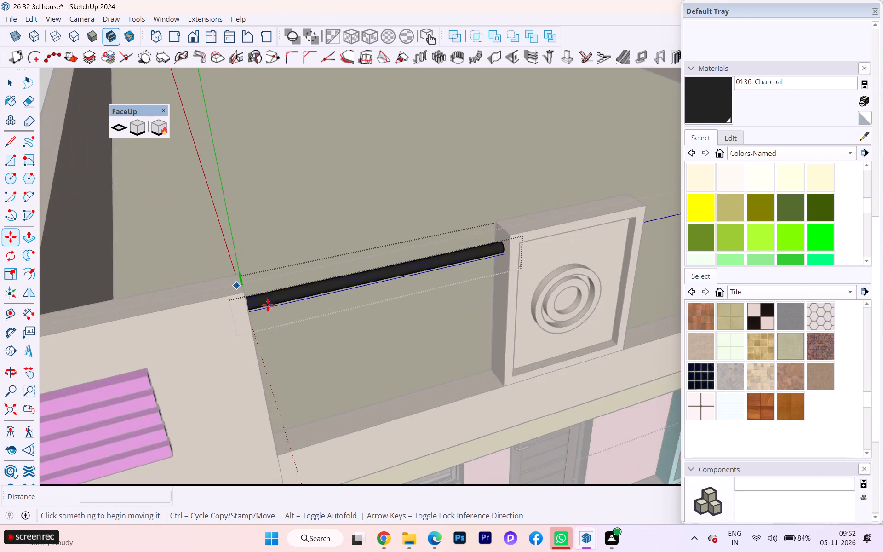
scroll(268, 305, up, 13)
scroll(72, 158, up, 3)
scroll(72, 159, down, 2)
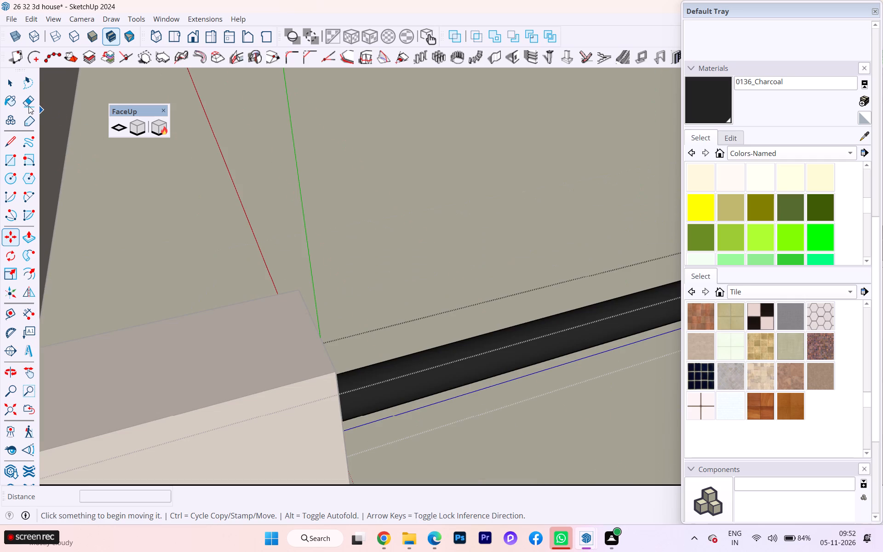
click(19, 85)
scroll(305, 226, down, 3)
click(402, 291)
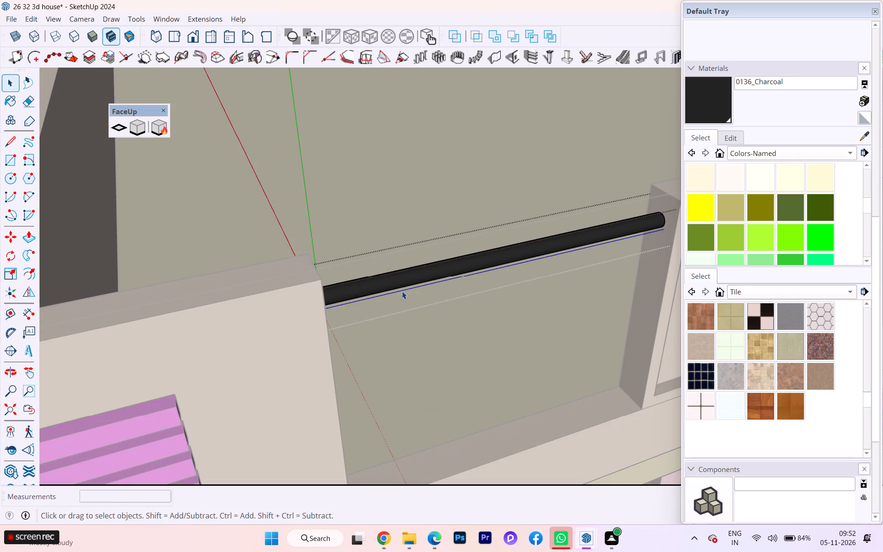
click(411, 272)
scroll(496, 407, down, 3)
scroll(485, 406, up, 2)
scroll(482, 406, down, 3)
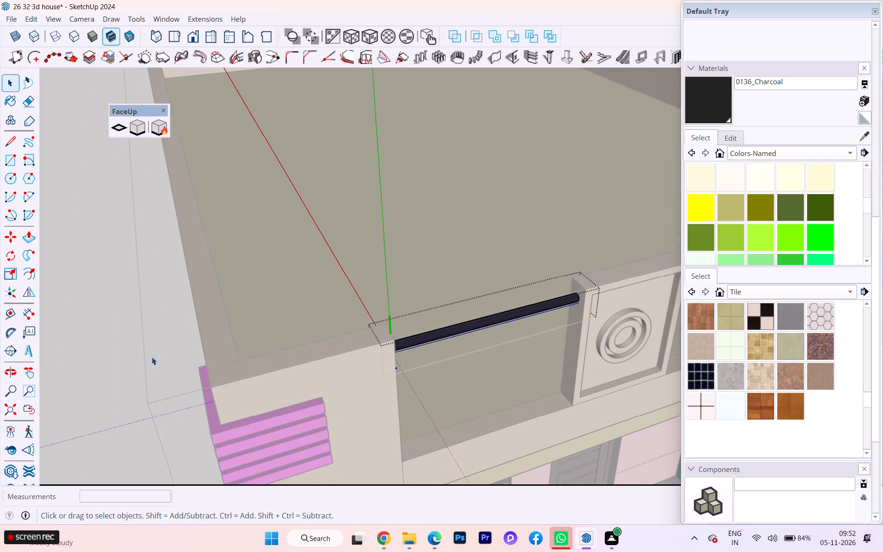
click(151, 353)
Select the charcoal rod and copy it straight down about 1' 4 5/8" within the first parapet opening.
click(419, 346)
middle_drag(423, 351, 270, 351)
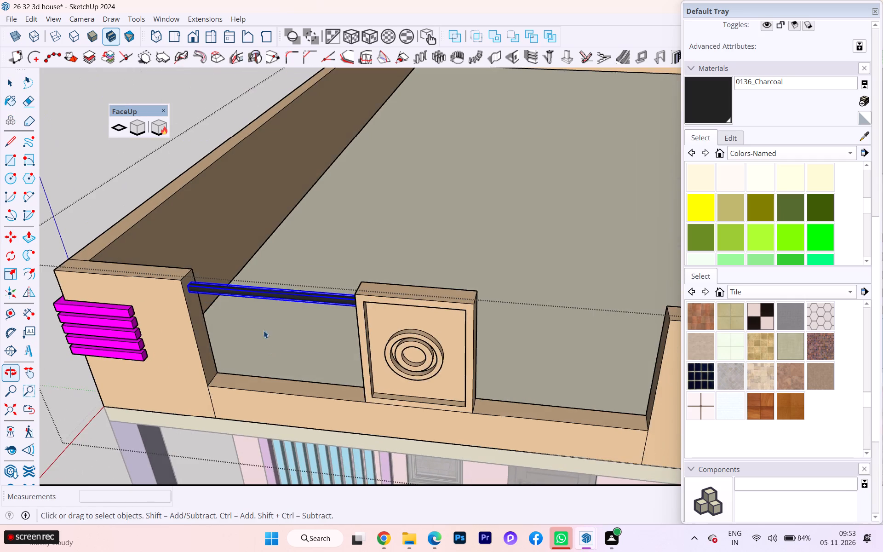
scroll(210, 287, up, 6)
key(m)
scroll(171, 315, up, 4)
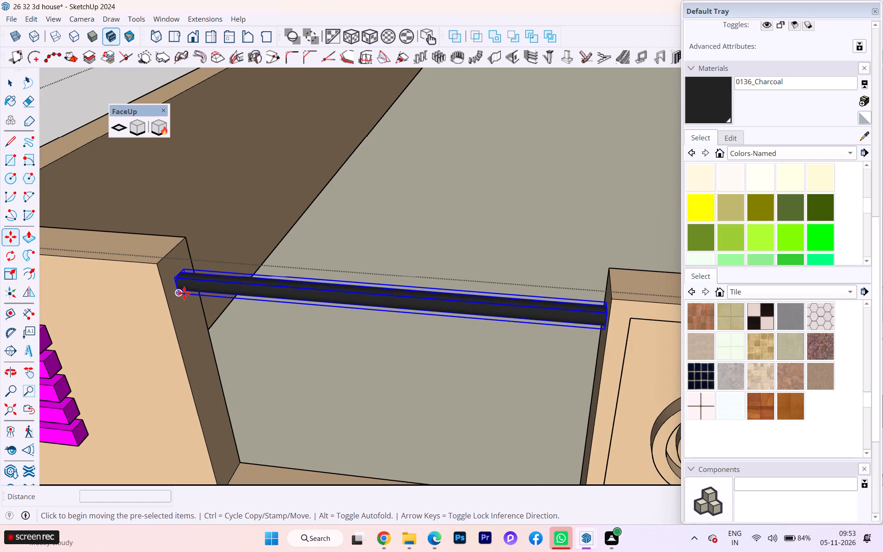
click(184, 293)
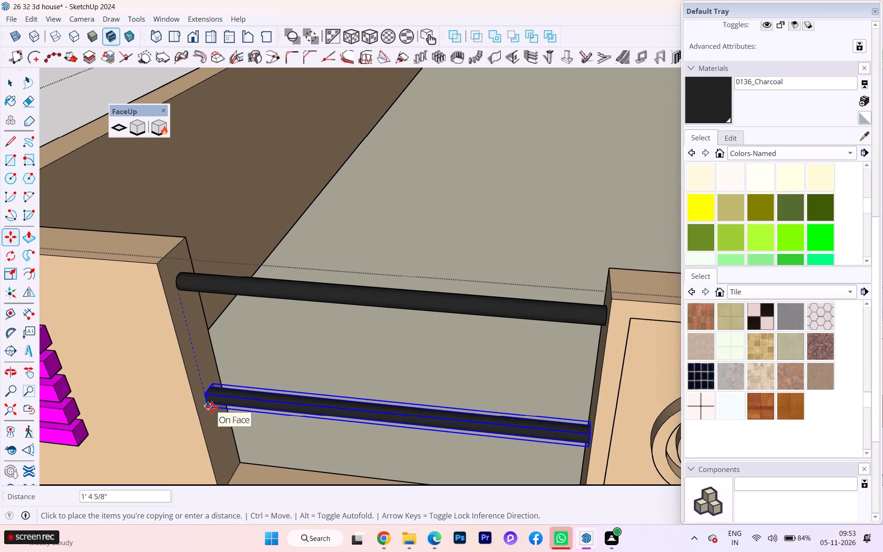
key(Up)
drag(212, 407, 160, 430)
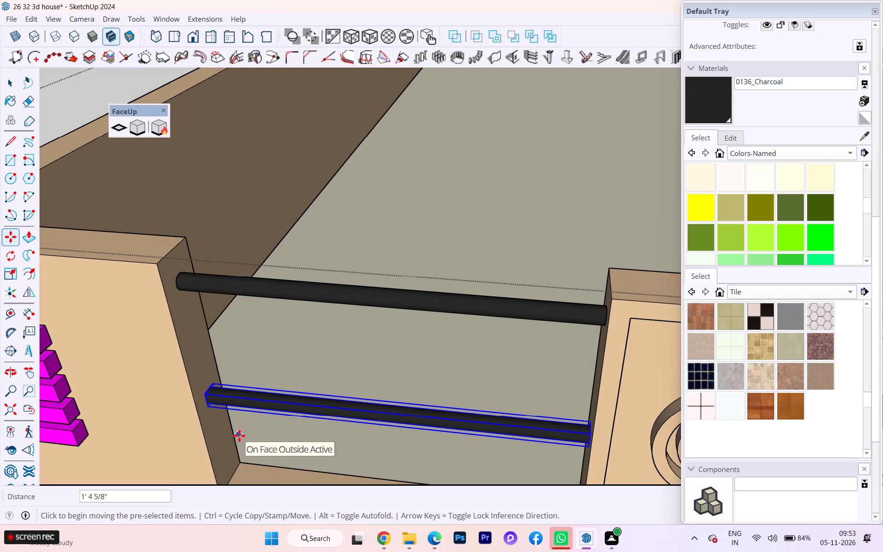
Undo the last downward copy of the charcoal rod in the first parapet opening.
key(ctrl+z)
click(178, 295)
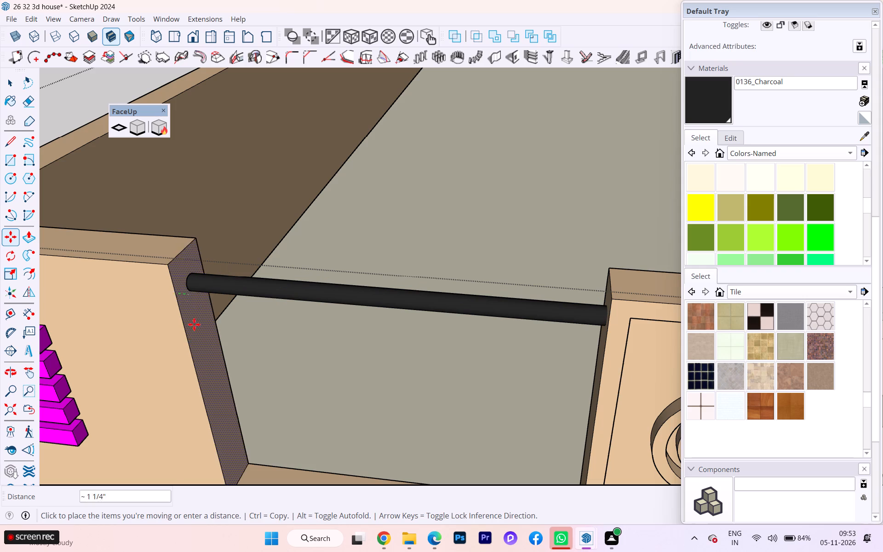
key(Escape)
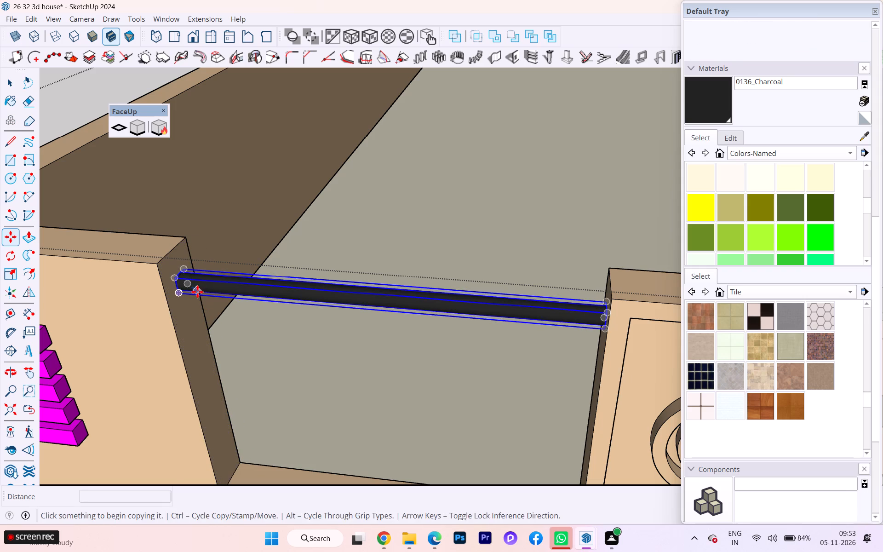
Copy the top charcoal rod straight down about 2' 4 13/16" and divide the distance into 5 equal spaces with /5.
click(190, 291)
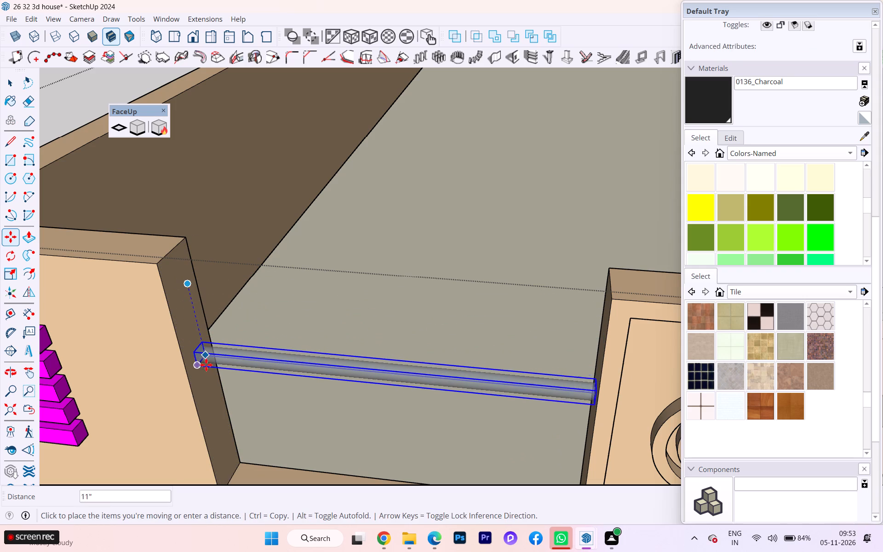
key(Up)
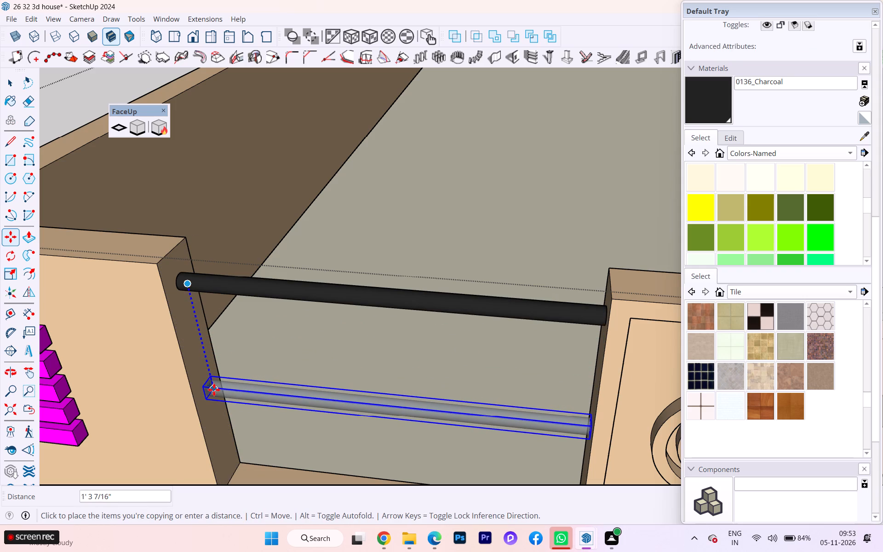
click(228, 467)
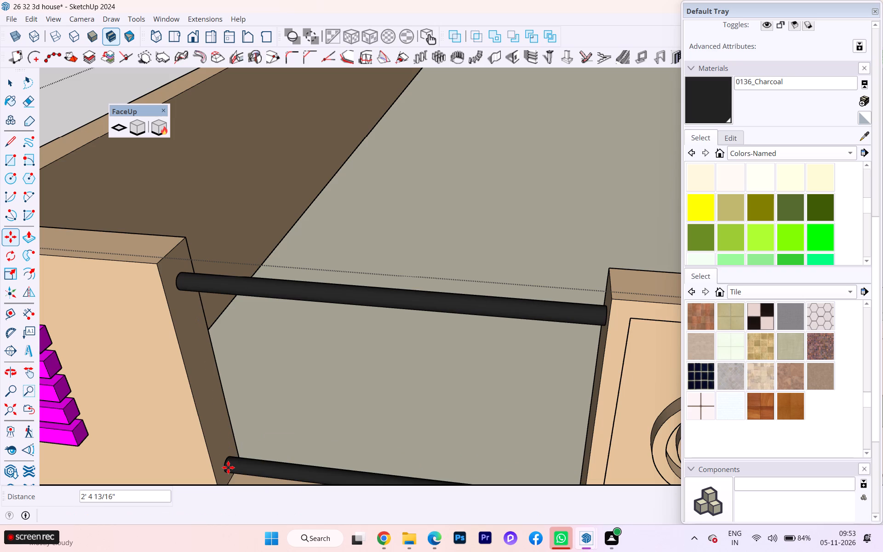
text(/5)
key(Return)
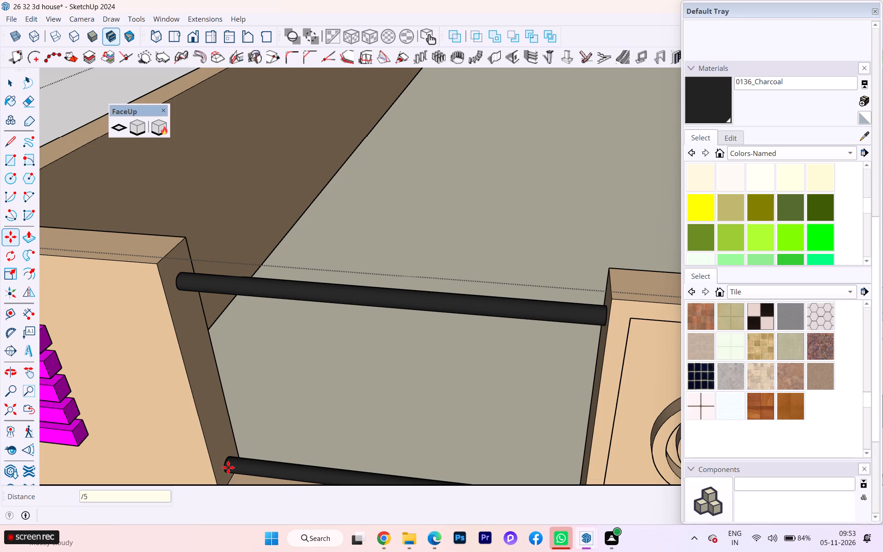
Select all six charcoal rods in the first parapet opening and make them a group.
scroll(287, 356, down, 7)
middle_drag(307, 418, 376, 311)
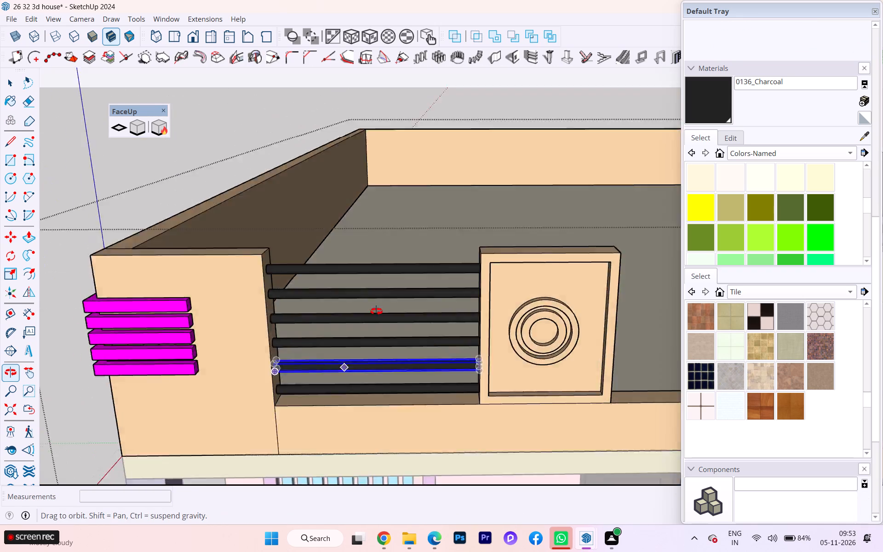
middle_drag(376, 311, 409, 396)
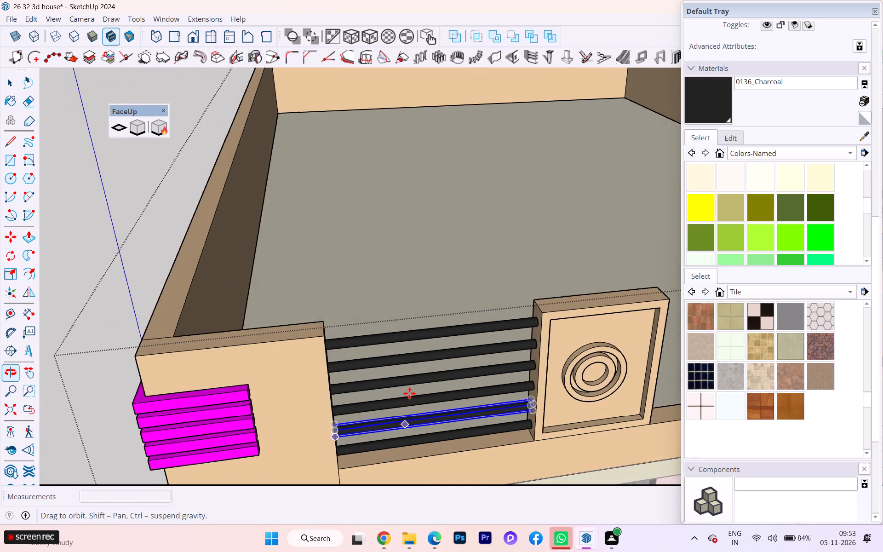
scroll(360, 336, up, 3)
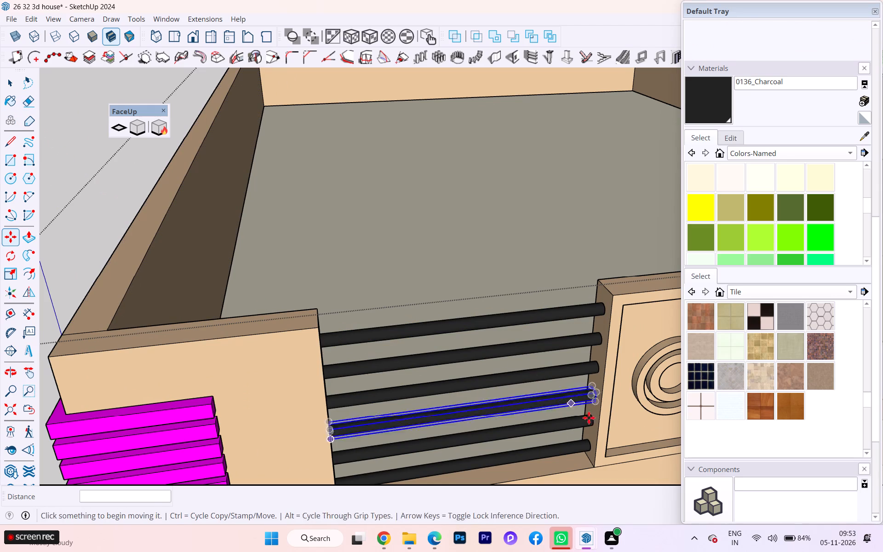
click(12, 84)
scroll(393, 186, down, 2)
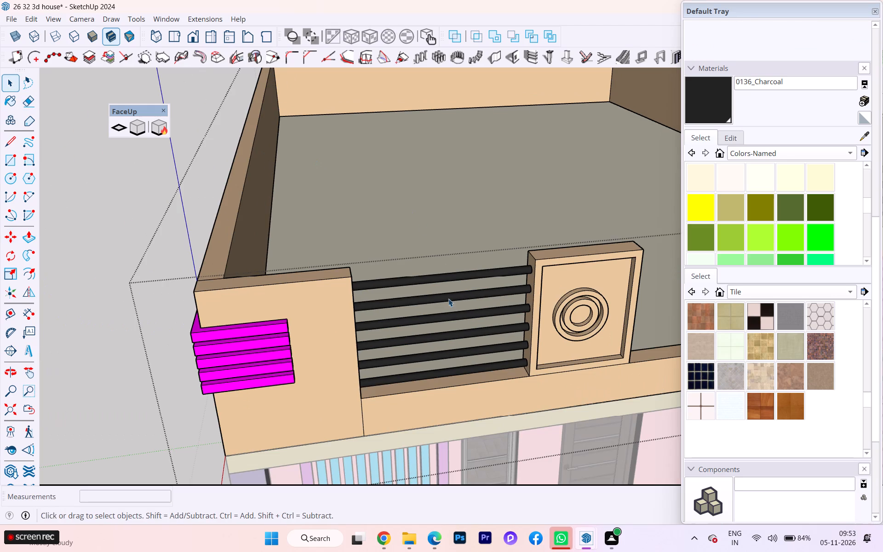
click(452, 277)
click(461, 293)
ctrl+click(460, 316)
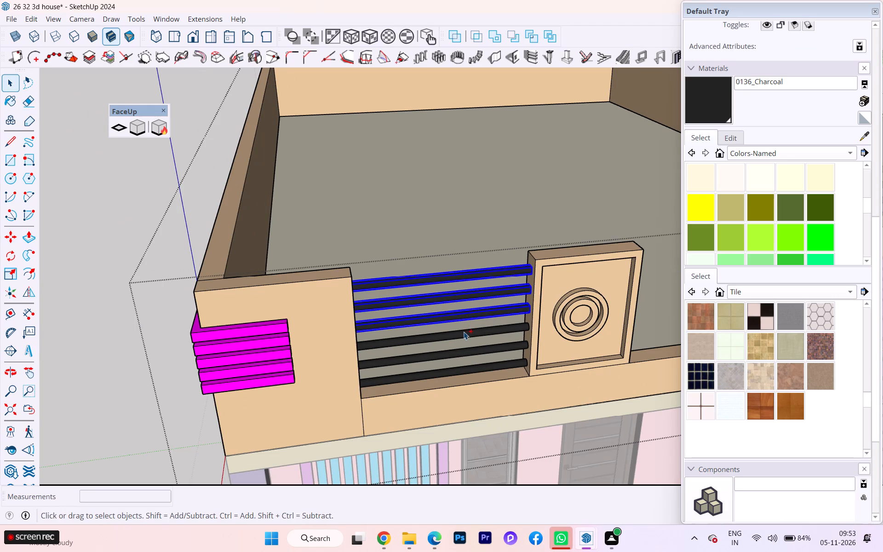
ctrl+click(464, 333)
ctrl+click(468, 351)
ctrl+click(472, 369)
right_click(478, 373)
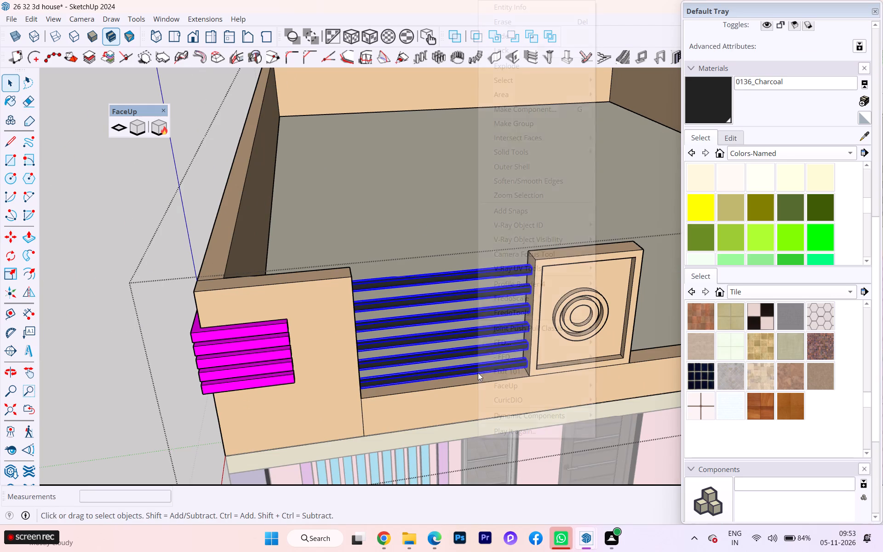
click(539, 125)
Move the grouped rods up about 1 11/16" within the first parapet opening.
scroll(390, 290, up, 3)
scroll(371, 300, down, 1)
middle_drag(369, 300, 279, 309)
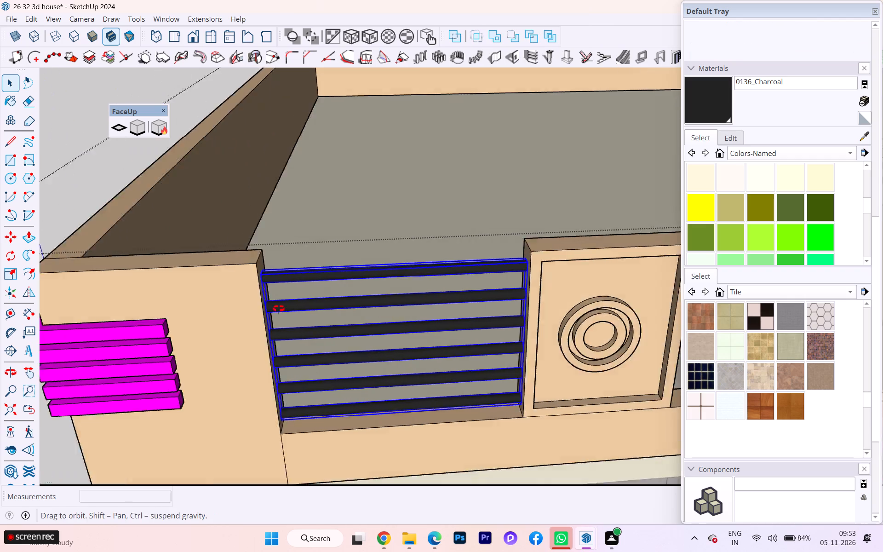
middle_drag(279, 309, 267, 311)
scroll(224, 271, up, 3)
key(m)
scroll(108, 264, up, 1)
scroll(108, 264, down, 1)
scroll(108, 265, up, 3)
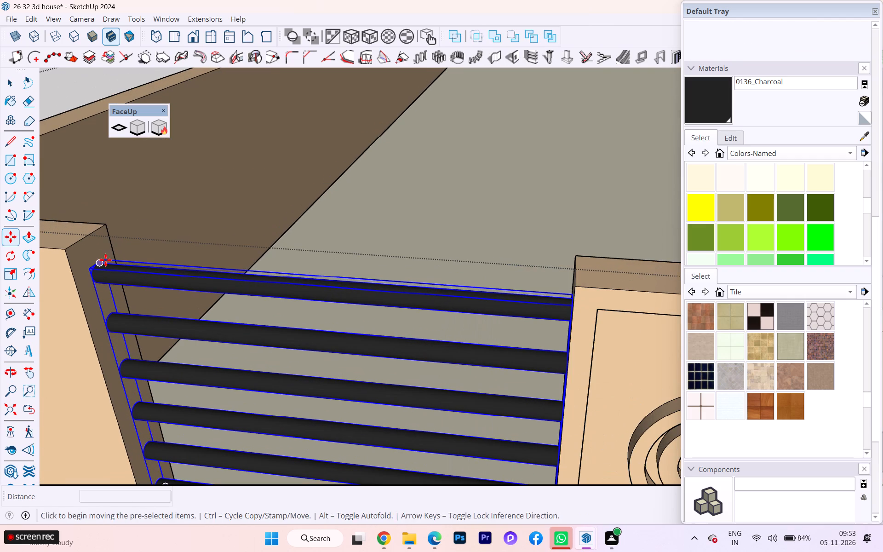
click(105, 259)
click(99, 245)
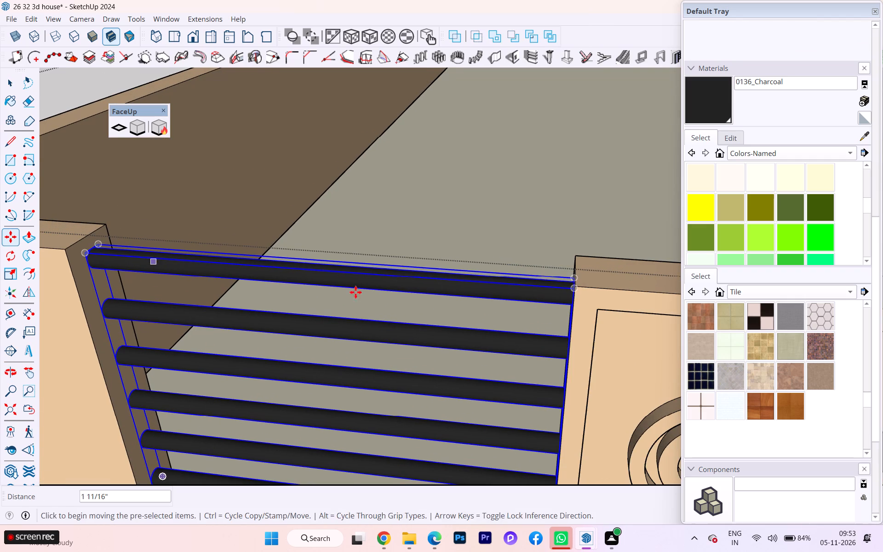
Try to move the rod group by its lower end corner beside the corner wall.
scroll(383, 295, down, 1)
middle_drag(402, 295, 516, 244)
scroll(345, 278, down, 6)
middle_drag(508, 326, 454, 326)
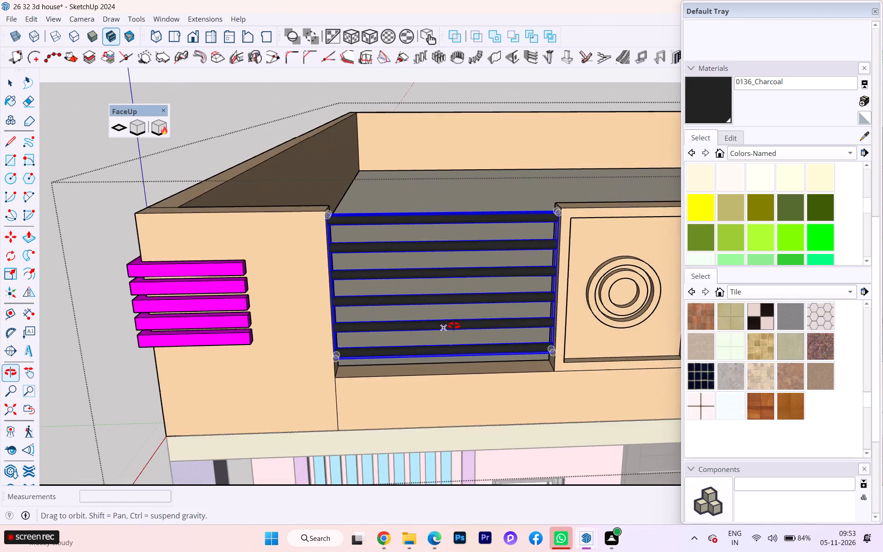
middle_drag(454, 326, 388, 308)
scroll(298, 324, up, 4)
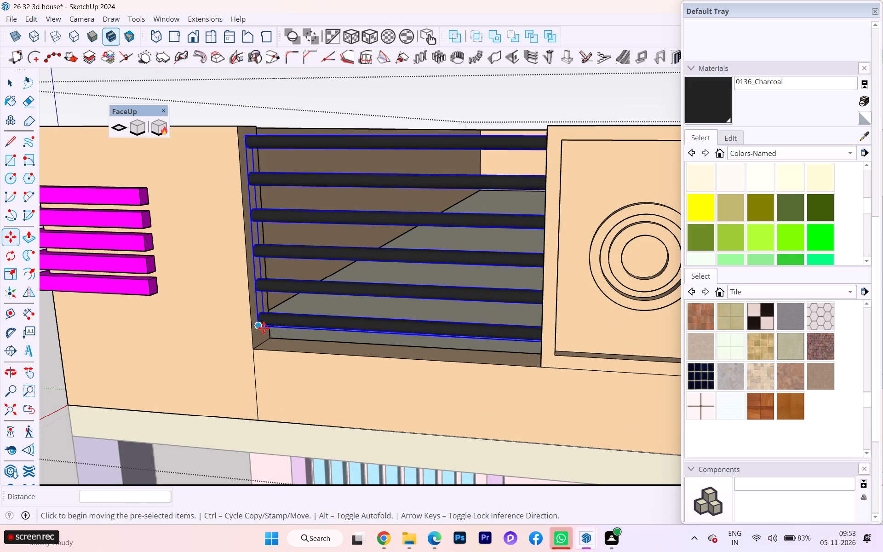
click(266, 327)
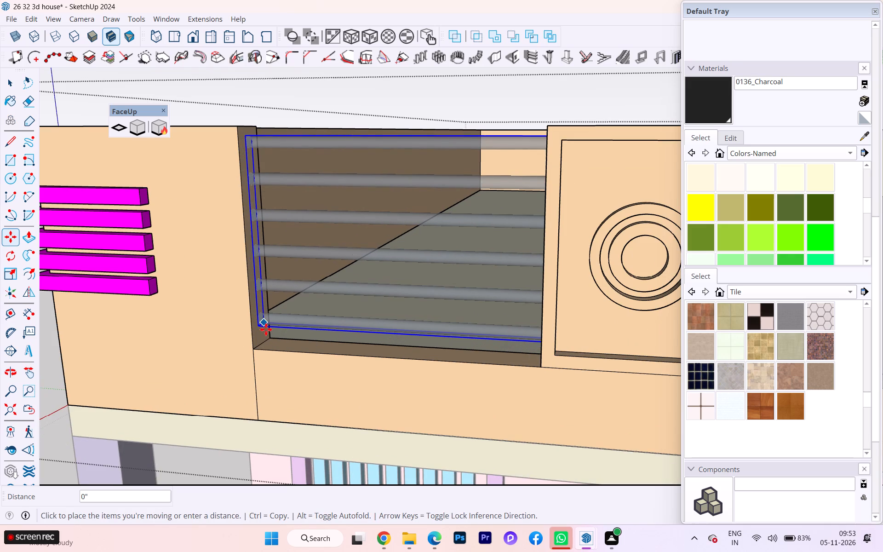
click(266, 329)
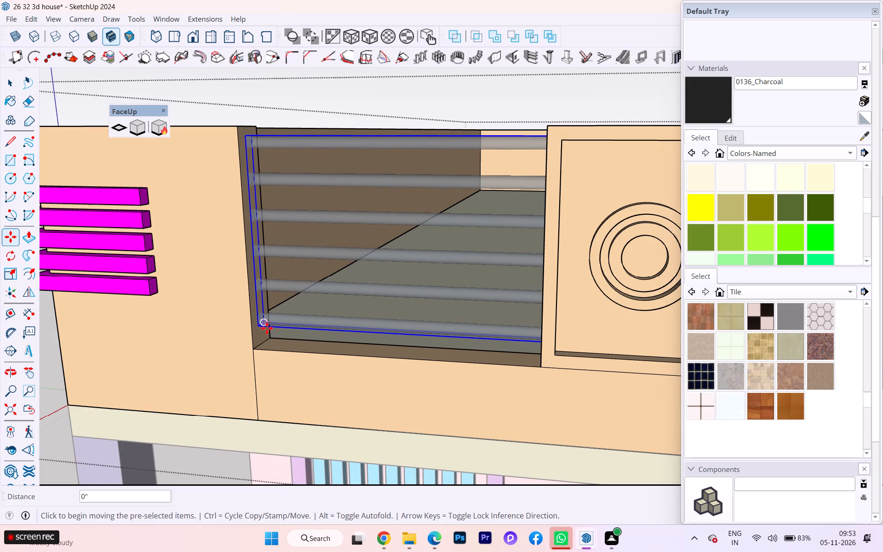
Copy the rod group about 6' 4 9/16" along the green axis into the second parapet opening, beyond the ornament pillar.
scroll(265, 346, down, 1)
middle_drag(265, 359, 126, 446)
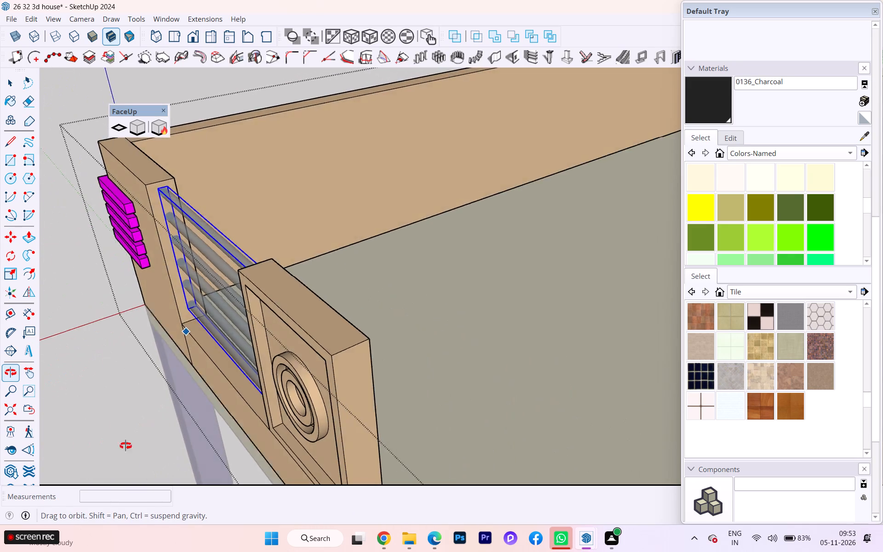
middle_drag(126, 446, 323, 455)
click(315, 312)
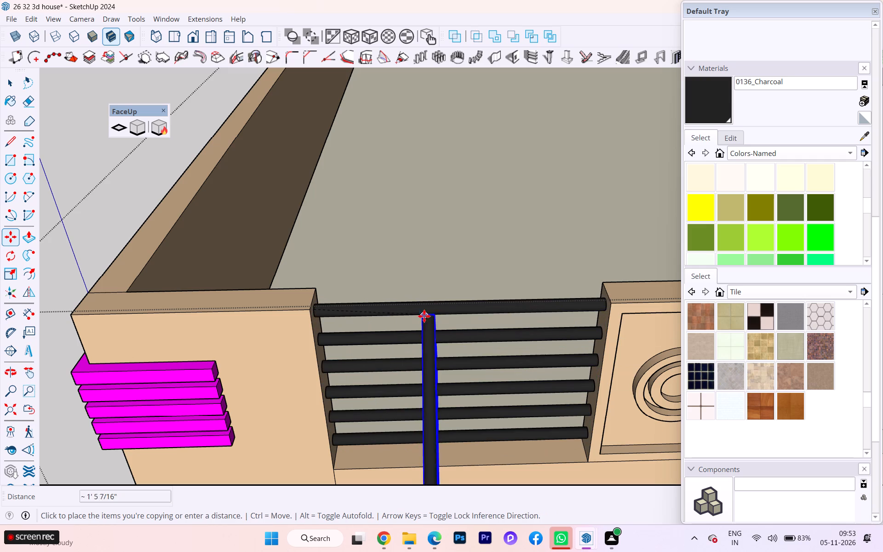
scroll(281, 327, down, 2)
scroll(216, 329, down, 2)
scroll(216, 329, up, 2)
scroll(216, 329, down, 1)
scroll(614, 315, up, 2)
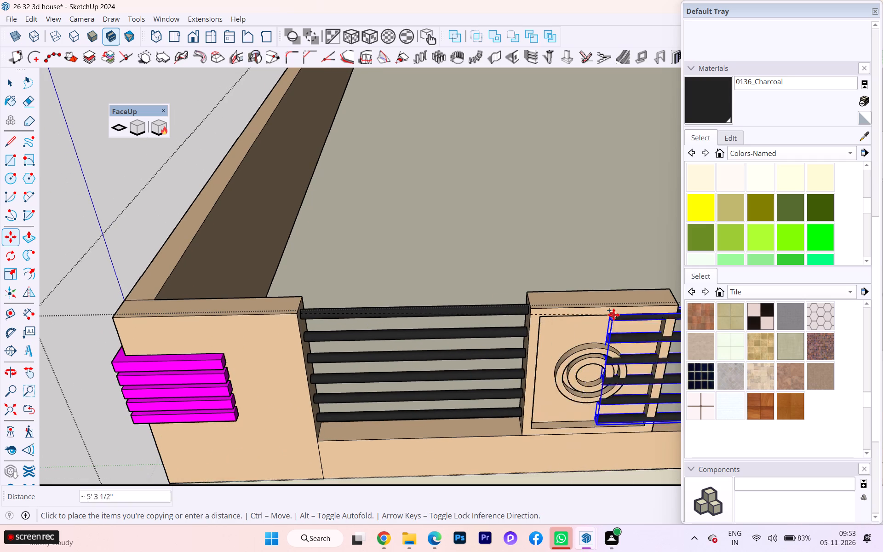
key(Left)
scroll(422, 333, down, 4)
scroll(291, 345, up, 1)
scroll(291, 345, down, 1)
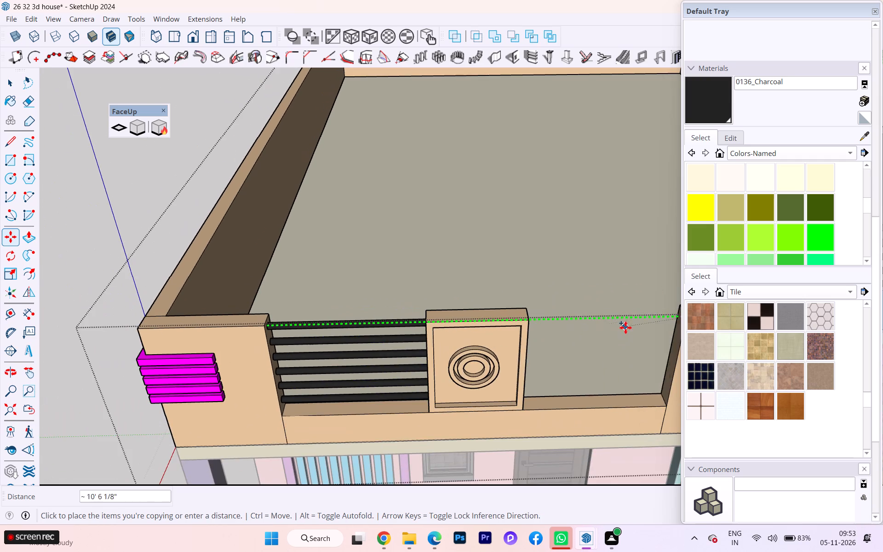
scroll(569, 319, up, 3)
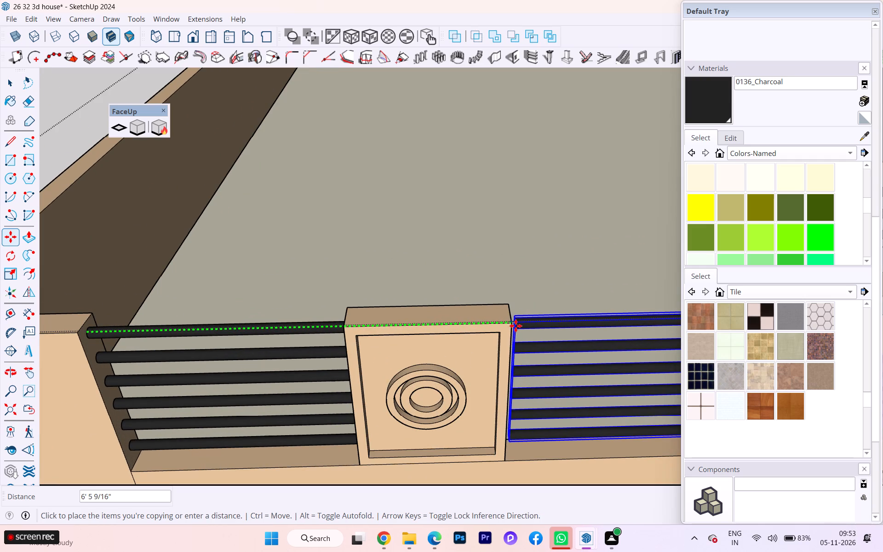
scroll(513, 325, up, 4)
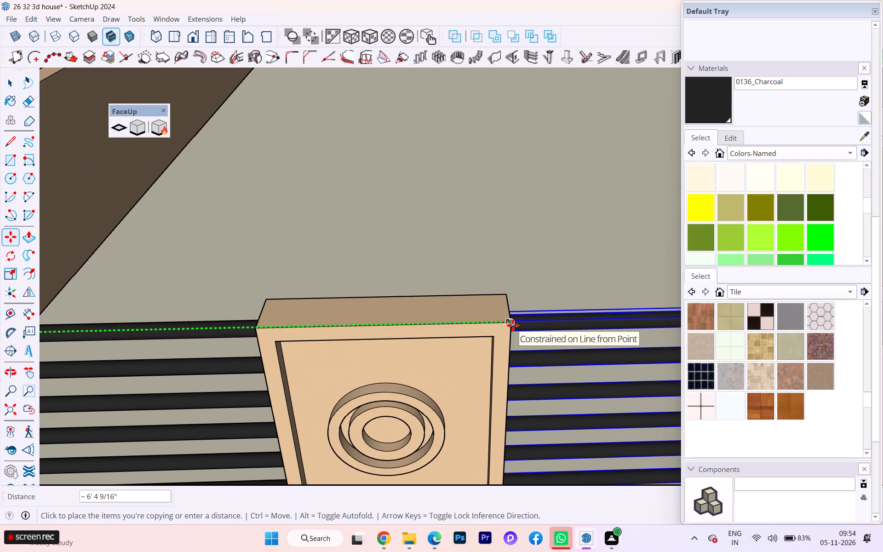
click(513, 325)
Examine how the rod groups fit in both front parapet openings from several angles and distances.
scroll(570, 325, down, 1)
middle_drag(562, 325, 149, 338)
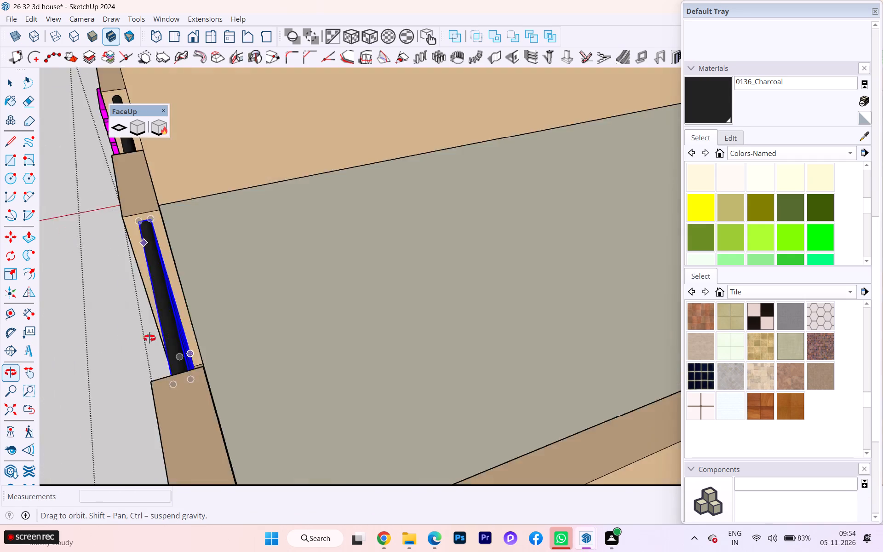
middle_drag(149, 338, 631, 301)
scroll(460, 305, down, 1)
scroll(460, 305, up, 2)
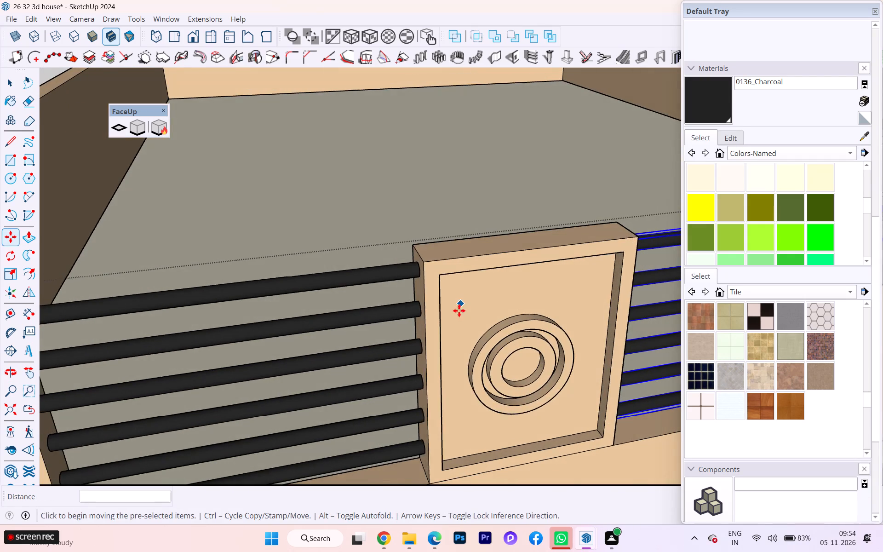
scroll(459, 310, down, 4)
scroll(507, 216, down, 1)
scroll(507, 216, up, 1)
scroll(507, 216, down, 2)
scroll(505, 218, up, 3)
scroll(473, 220, down, 2)
scroll(473, 220, up, 1)
scroll(473, 220, down, 1)
scroll(473, 220, up, 1)
scroll(473, 220, down, 5)
scroll(475, 236, up, 5)
scroll(474, 237, down, 1)
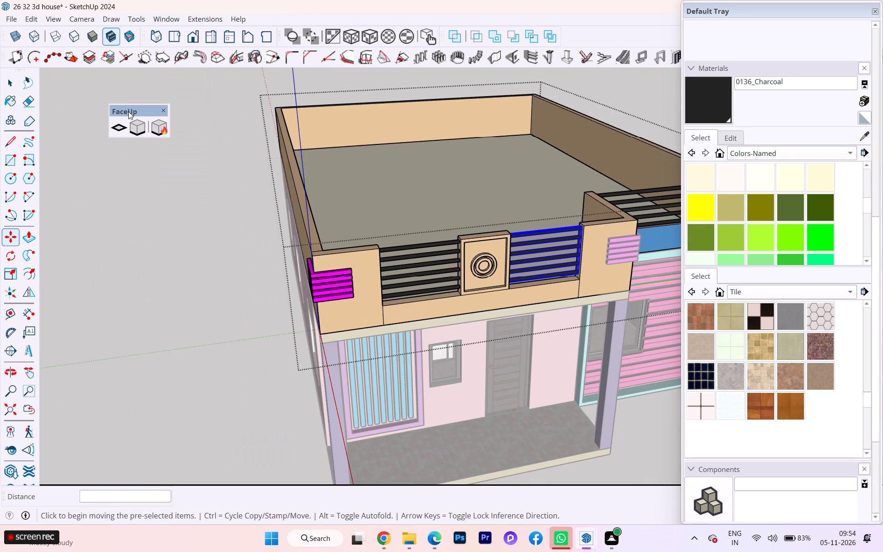
Exit the parapet wall group and clear the selection.
click(11, 77)
click(181, 233)
Reopen the parapet wall group and select only the curved inner side face of the pillar's circular ornament.
scroll(550, 316, up, 1)
scroll(550, 316, down, 2)
scroll(550, 316, up, 2)
scroll(550, 316, down, 3)
scroll(495, 237, up, 1)
scroll(495, 236, down, 2)
scroll(495, 234, up, 10)
scroll(502, 270, down, 1)
scroll(504, 276, up, 2)
click(507, 324)
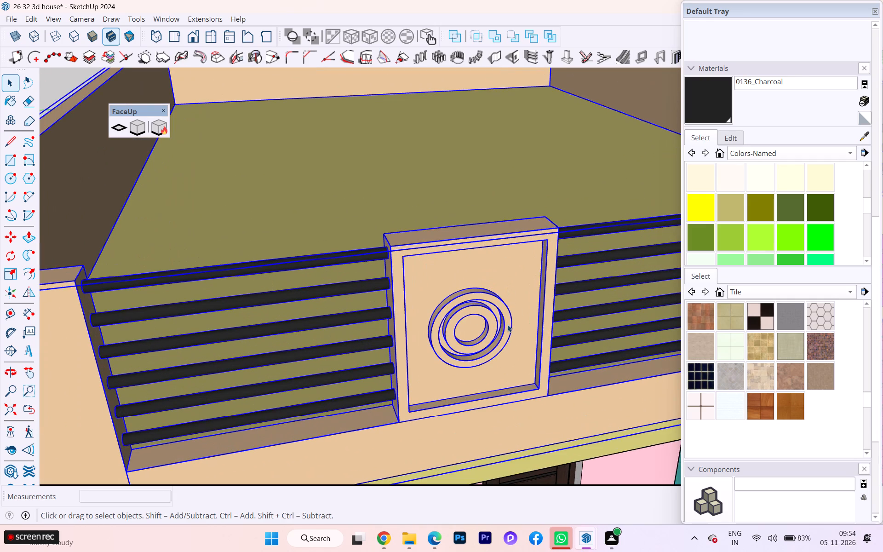
double_click(498, 316)
click(498, 316)
scroll(504, 316, up, 2)
scroll(505, 316, down, 1)
scroll(505, 316, up, 2)
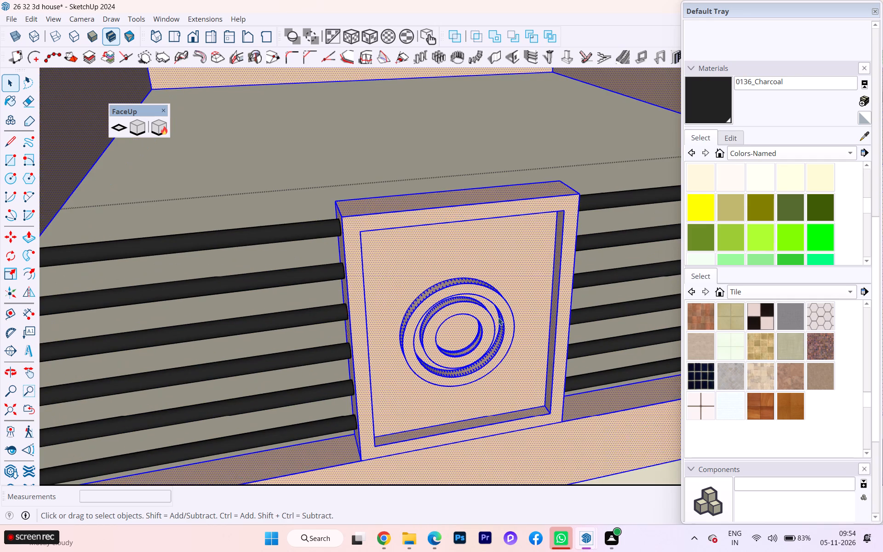
click(498, 317)
Sample 0127_Magenta from the corner wall bars and paint the inner ring face of the pillar's circular ornament.
middle_drag(498, 317, 403, 307)
scroll(428, 299, down, 3)
scroll(619, 290, down, 1)
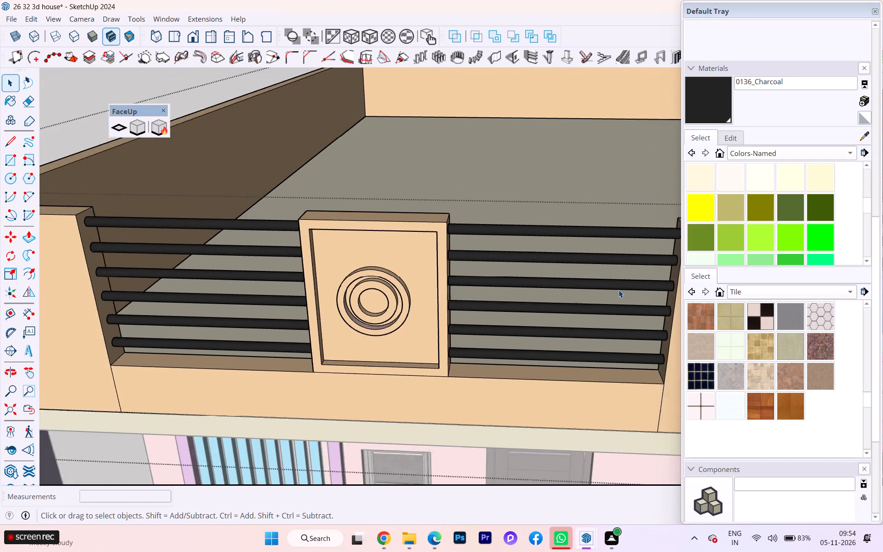
scroll(619, 290, down, 2)
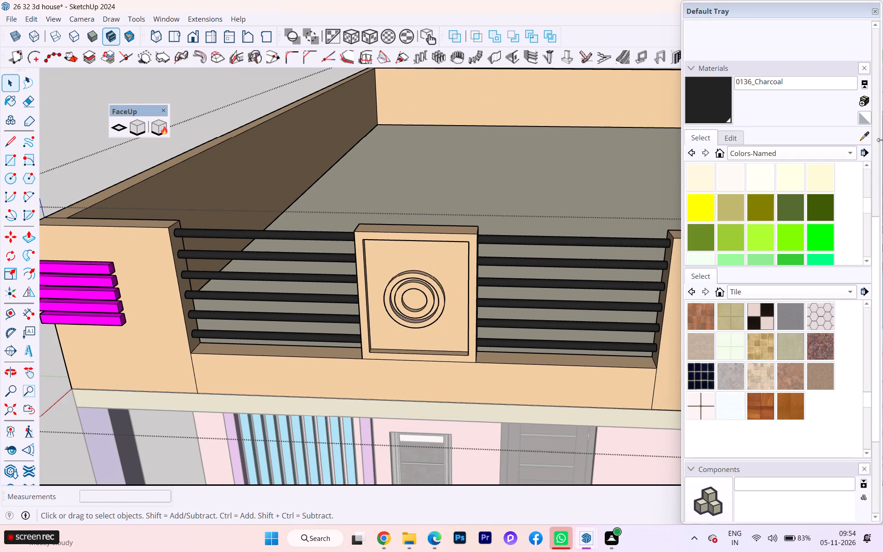
click(861, 136)
click(84, 269)
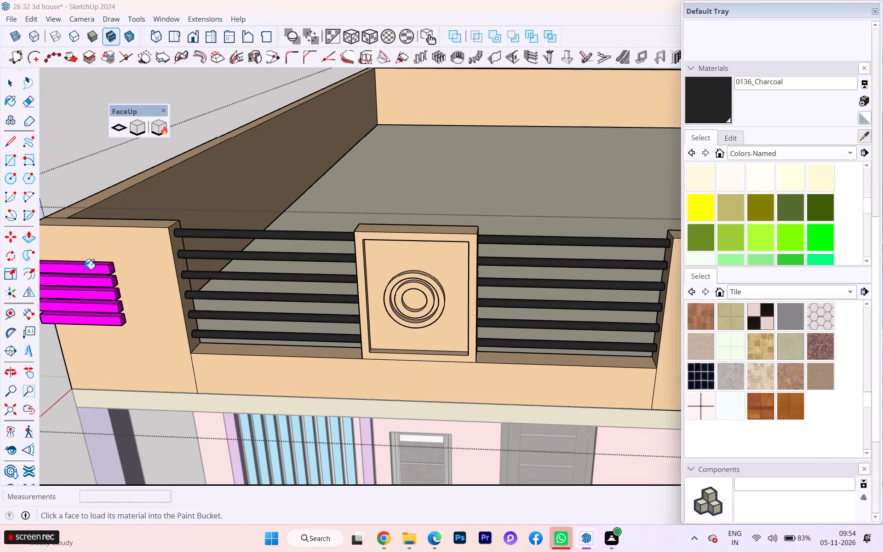
scroll(376, 287, up, 1)
scroll(376, 287, down, 1)
scroll(376, 287, up, 2)
scroll(418, 293, up, 7)
click(438, 291)
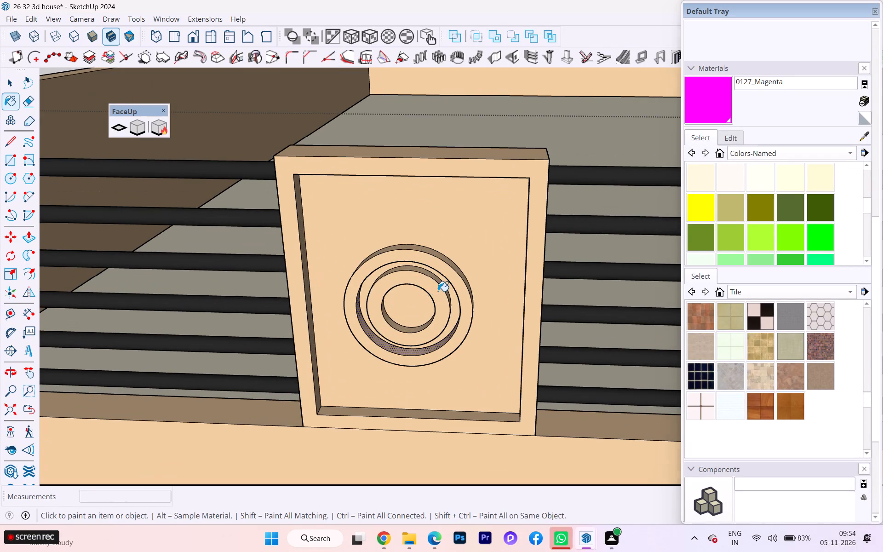
triple_click(436, 287)
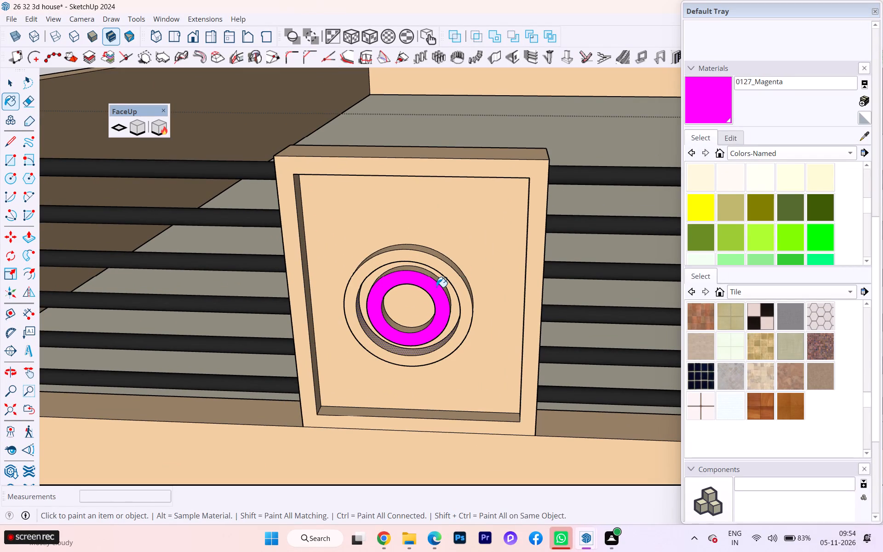
Paint the inner ring's side and the outer ring's front and side faces of the pillar ornament 0127_Magenta, and exit the group.
click(440, 283)
double_click(436, 286)
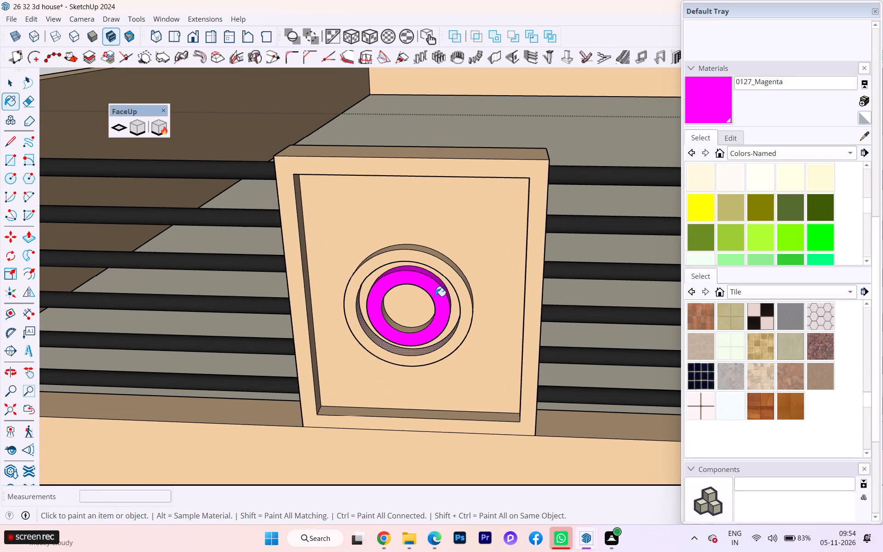
double_click(449, 272)
click(453, 266)
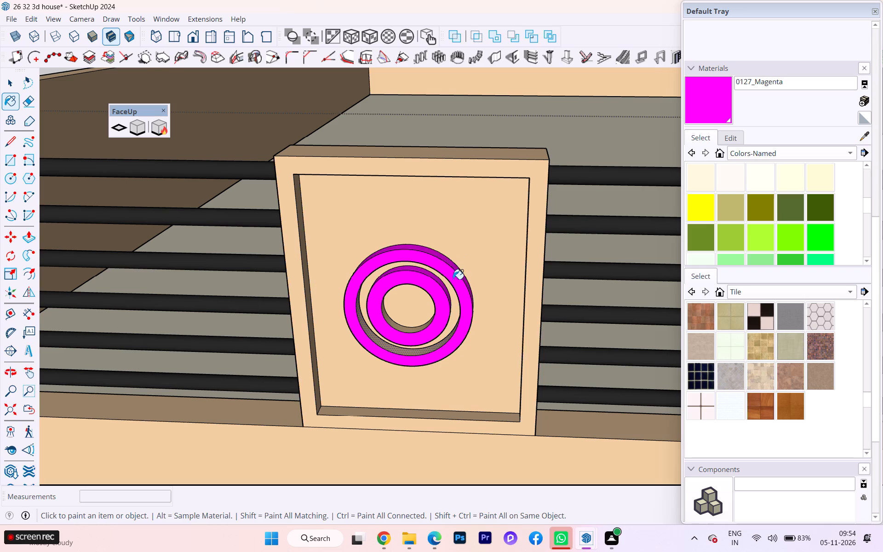
scroll(436, 296, down, 1)
middle_drag(427, 297, 439, 241)
scroll(453, 265, down, 8)
scroll(478, 286, up, 1)
scroll(479, 287, down, 4)
scroll(518, 299, up, 2)
scroll(519, 299, down, 1)
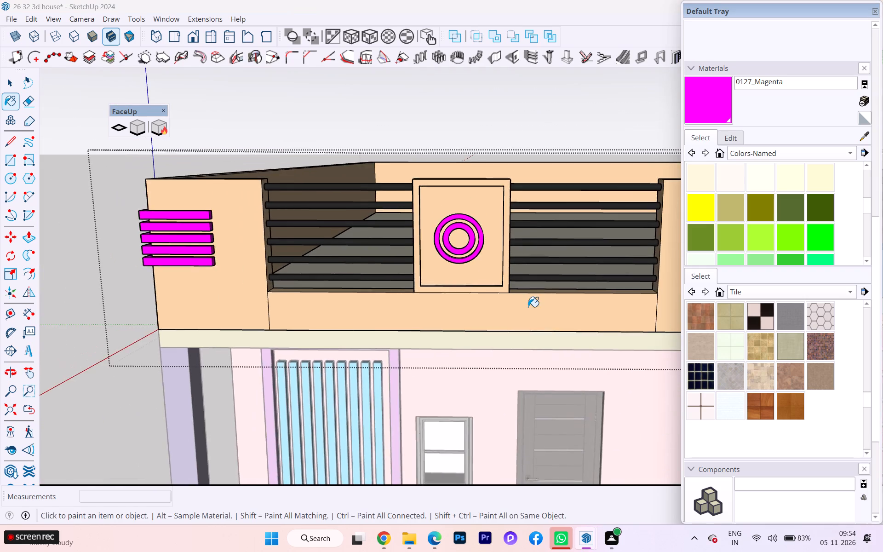
scroll(528, 307, down, 4)
scroll(449, 306, up, 1)
scroll(444, 306, down, 2)
scroll(444, 306, up, 5)
scroll(444, 306, down, 1)
click(2, 90)
click(116, 194)
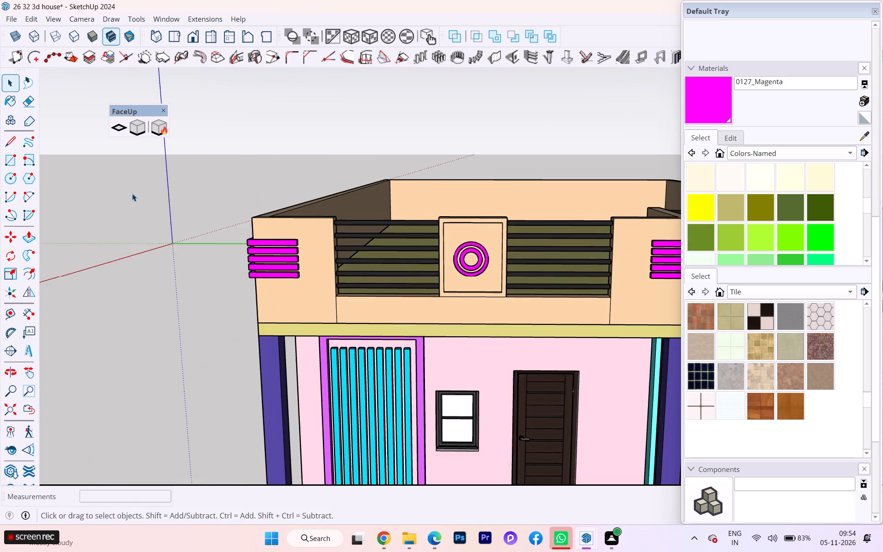
Reopen the parapet wall group and erase the vertical seam line below the end of the front opening nearest the magenta side wall.
scroll(184, 221, down, 2)
middle_drag(184, 231, 219, 261)
scroll(219, 266, down, 3)
scroll(222, 270, up, 3)
scroll(232, 271, down, 1)
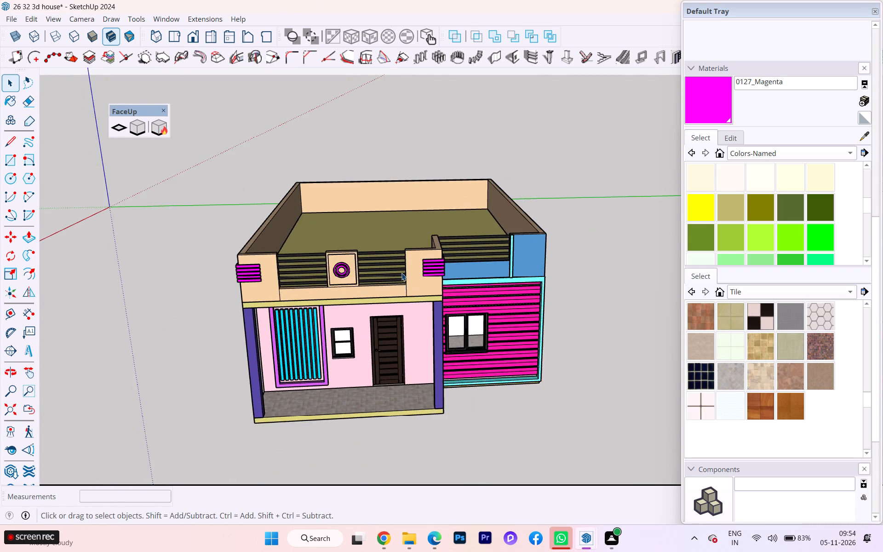
middle_drag(430, 271, 479, 267)
scroll(540, 259, up, 3)
scroll(540, 259, down, 1)
scroll(540, 259, up, 4)
scroll(506, 266, down, 1)
scroll(506, 266, up, 1)
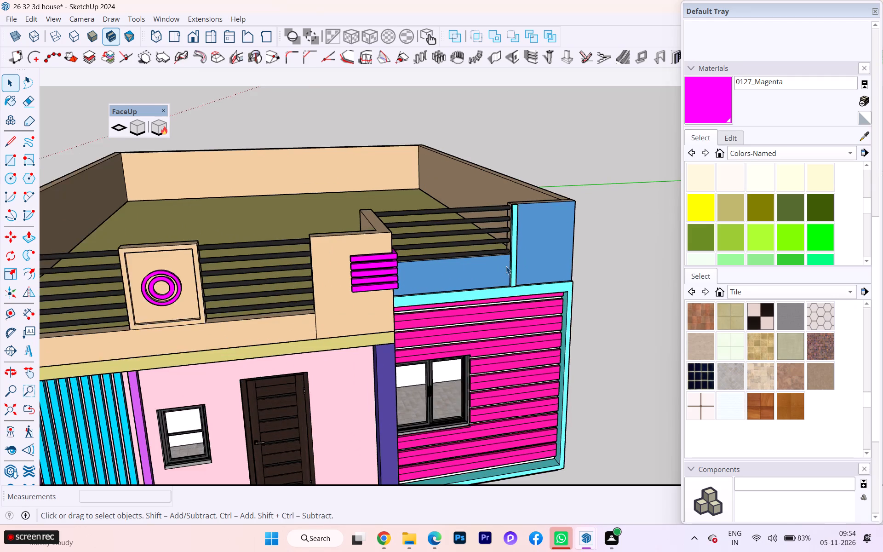
scroll(506, 266, up, 1)
scroll(364, 287, down, 2)
middle_drag(347, 283, 289, 282)
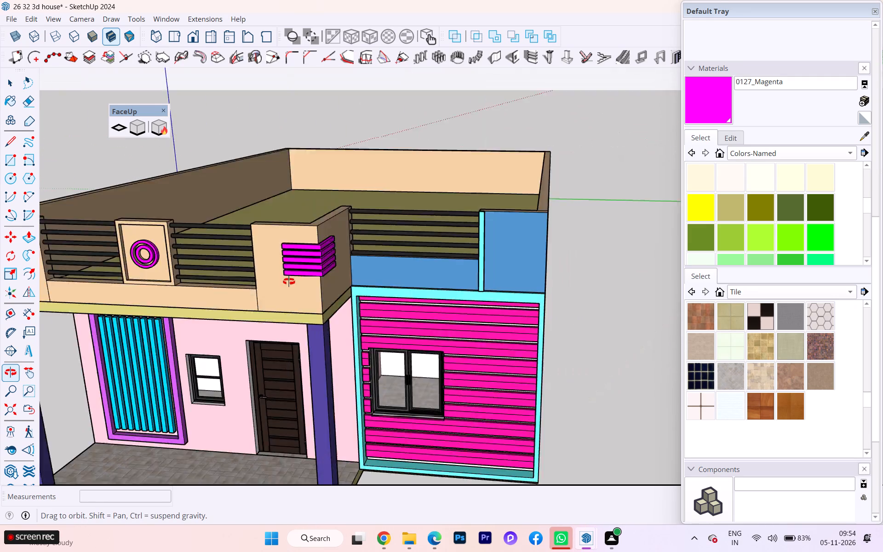
middle_drag(289, 282, 302, 279)
double_click(287, 304)
key(e)
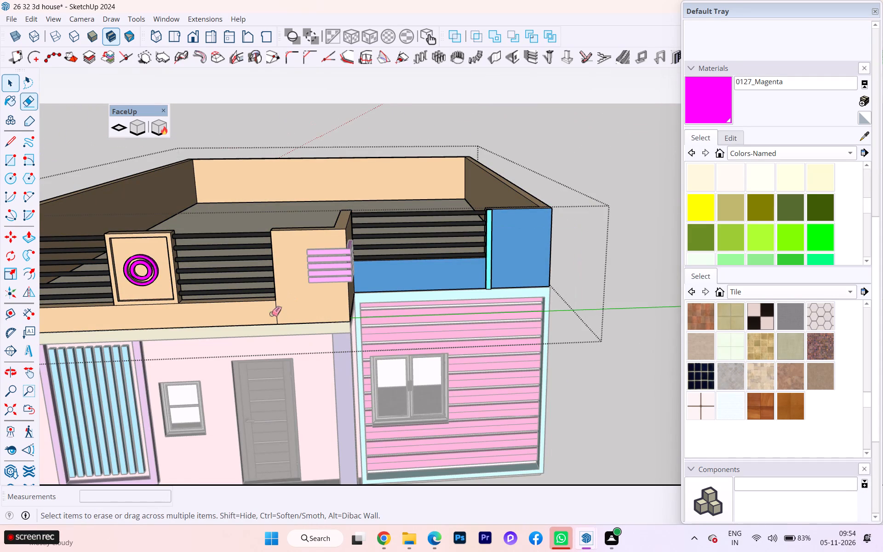
shift+click(278, 315)
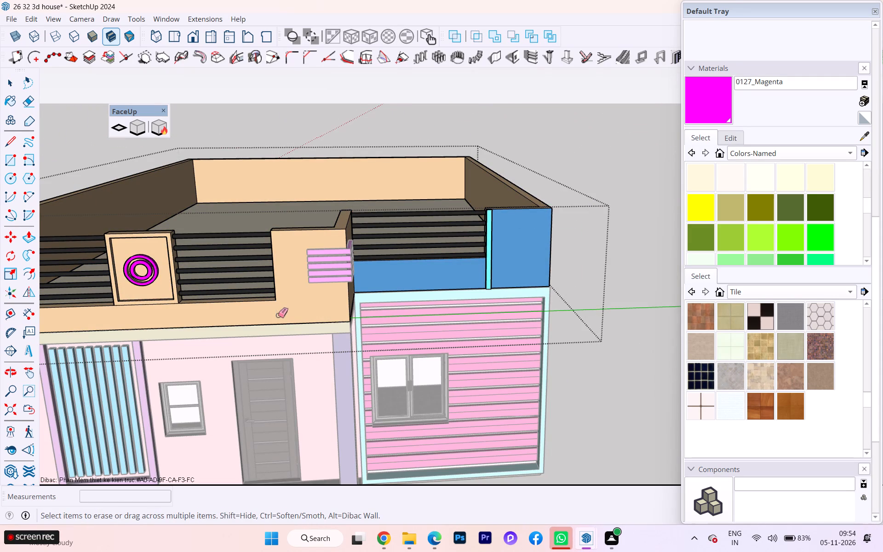
Erase the matching vertical seam line at the far end of the front parapet's low wall and exit the group.
scroll(344, 289, down, 5)
scroll(549, 276, up, 3)
scroll(554, 276, down, 2)
scroll(249, 292, up, 1)
scroll(218, 291, down, 1)
scroll(213, 292, up, 4)
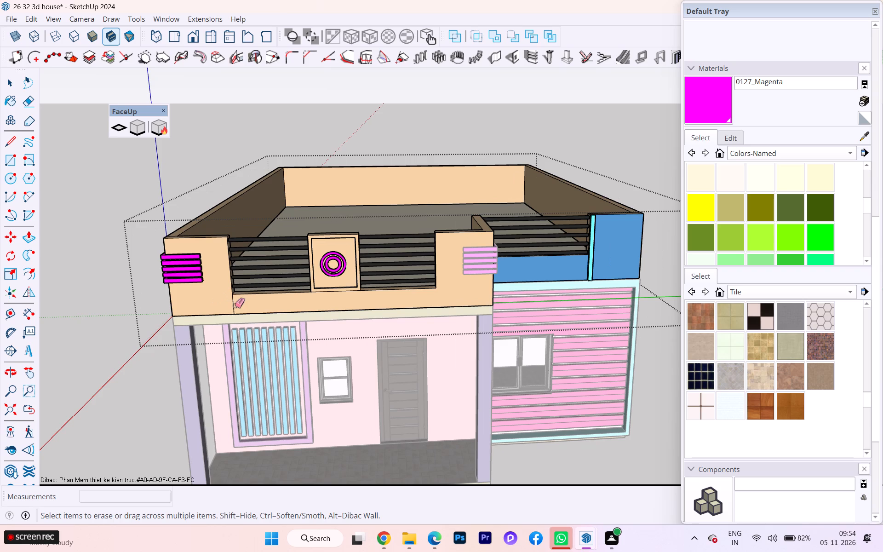
shift+click(235, 305)
scroll(239, 282, down, 4)
key(space)
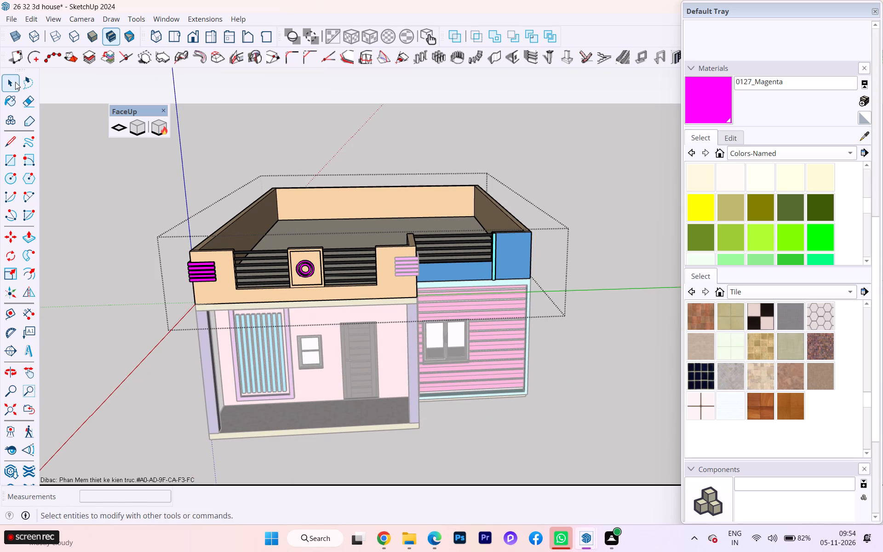
click(15, 82)
click(83, 217)
Sample 0035_Tan from the parapet wall and paint both blue parapet faces above the magenta slatted wall, closing the group after.
scroll(265, 227, down, 1)
middle_drag(331, 224, 384, 214)
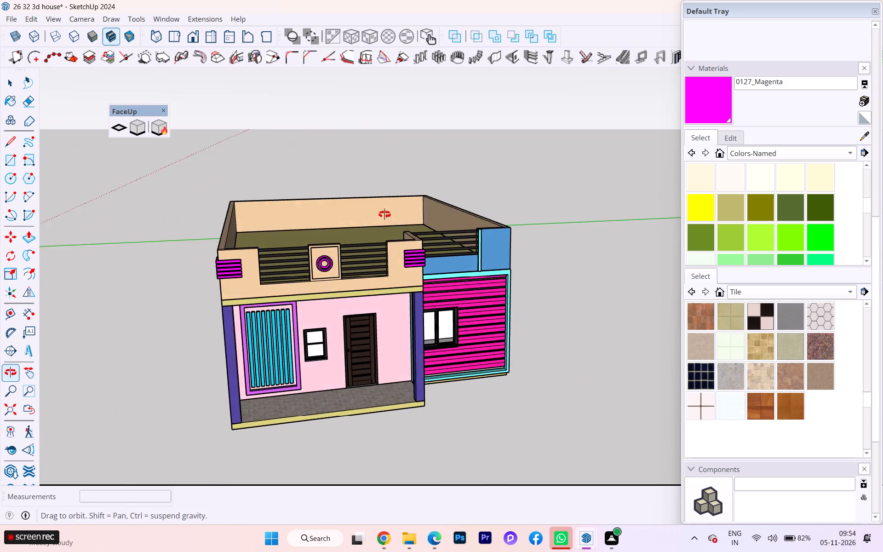
middle_drag(384, 214, 210, 178)
scroll(407, 212, down, 2)
middle_drag(410, 213, 677, 268)
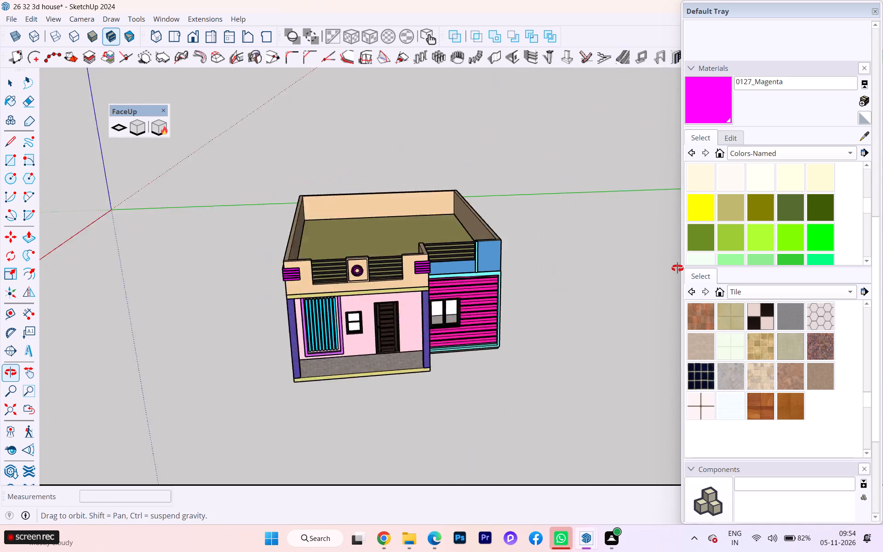
middle_drag(677, 268, 438, 285)
scroll(464, 255, up, 5)
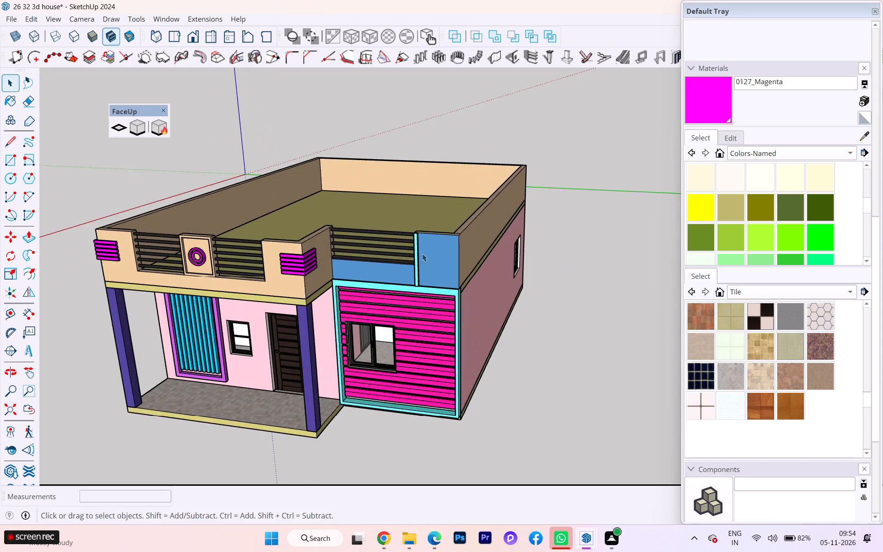
scroll(423, 253, up, 3)
scroll(418, 253, down, 1)
scroll(418, 253, up, 7)
scroll(339, 281, up, 7)
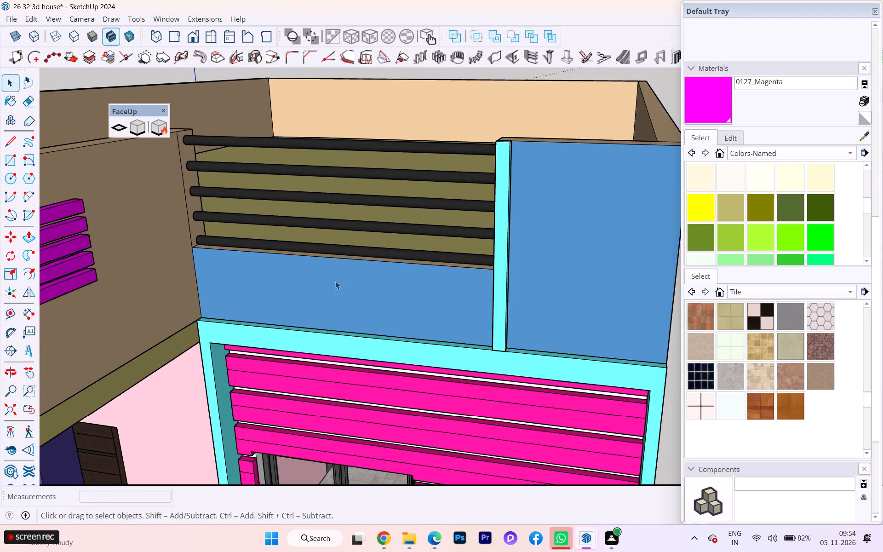
double_click(335, 281)
click(361, 291)
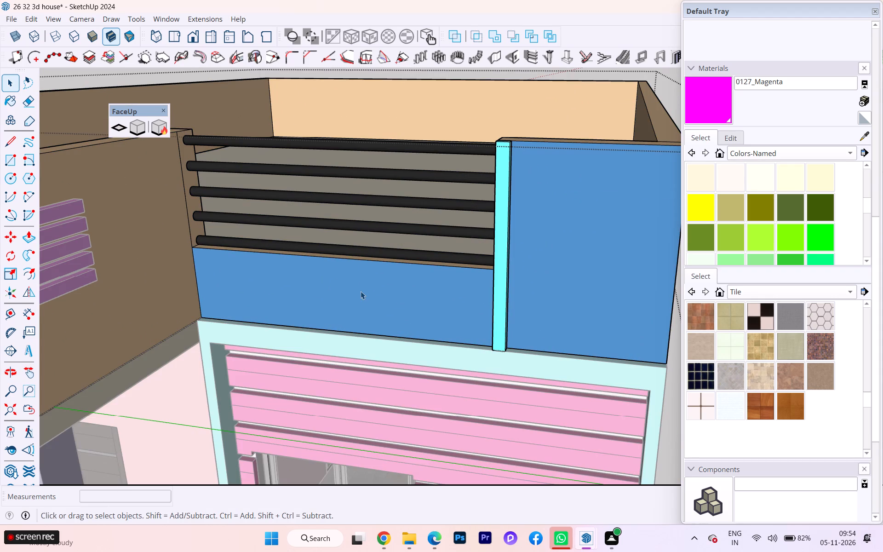
scroll(577, 277, down, 3)
scroll(687, 246, down, 2)
scroll(687, 246, up, 1)
scroll(630, 262, down, 1)
scroll(191, 307, down, 7)
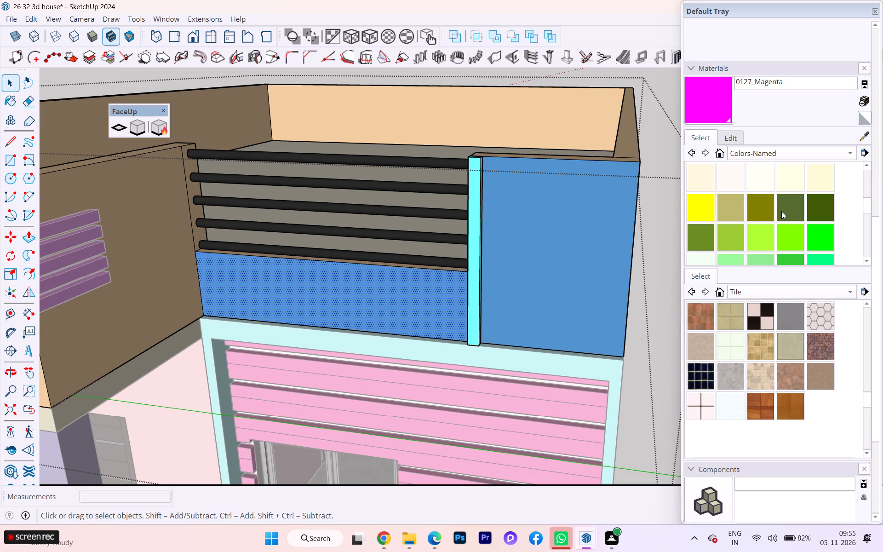
click(864, 137)
click(141, 220)
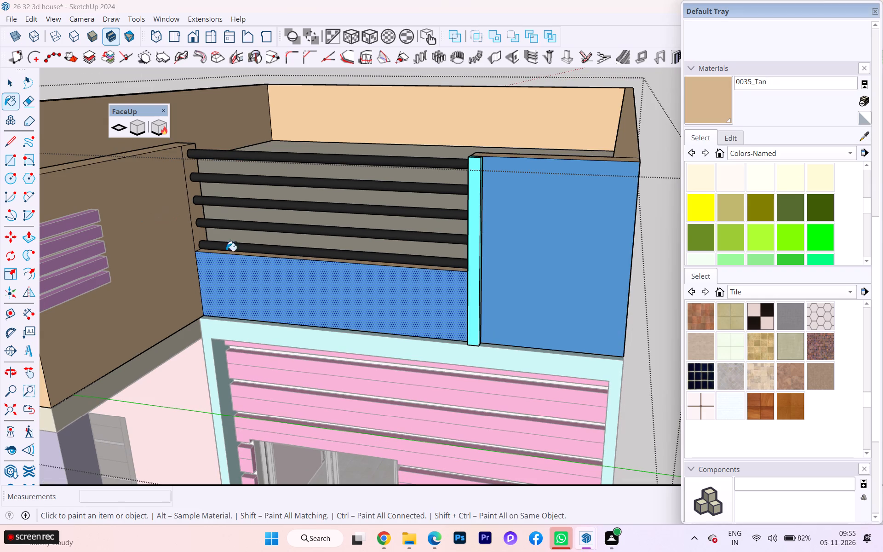
click(260, 288)
click(490, 270)
scroll(446, 274, down, 6)
scroll(373, 284, up, 5)
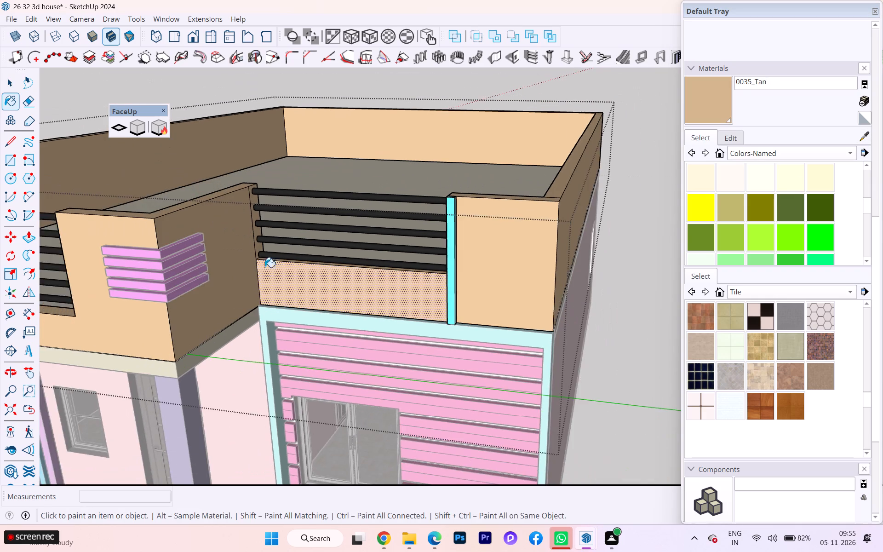
key(space)
click(10, 85)
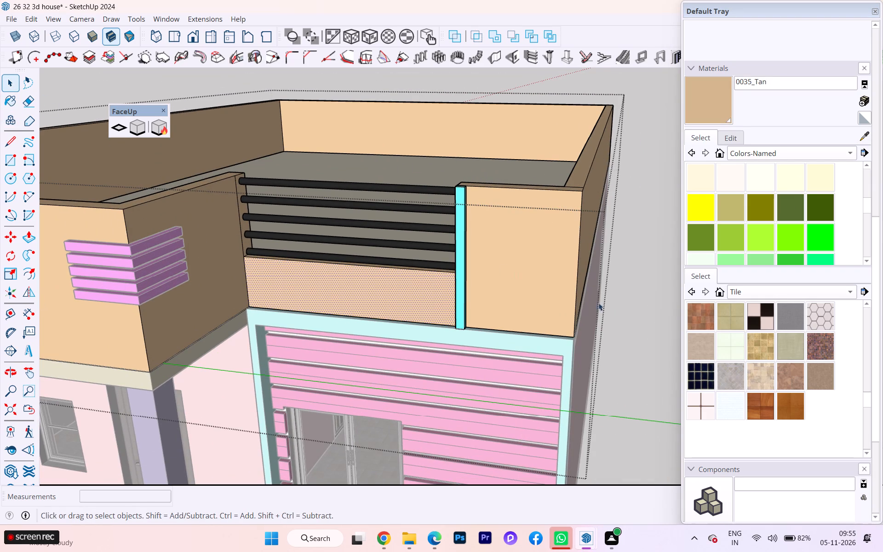
double_click(638, 305)
Examine the tan parapet and the house's front and side walls from several angles and distances.
scroll(465, 295, down, 1)
middle_drag(451, 293, 224, 274)
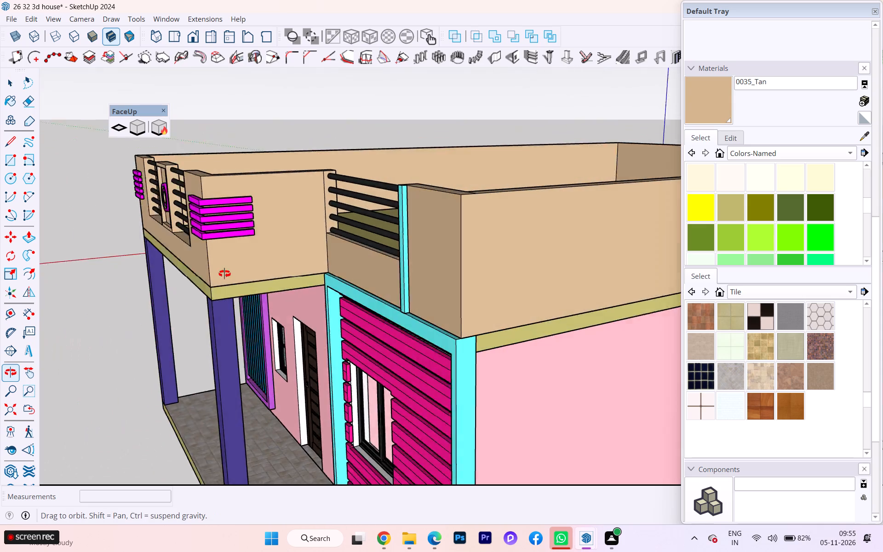
middle_drag(224, 274, 551, 268)
scroll(551, 265, down, 5)
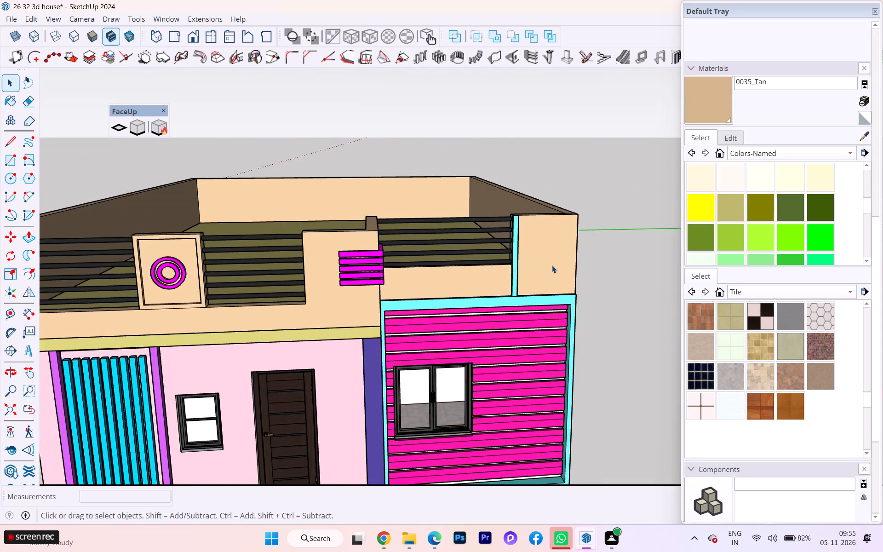
scroll(552, 265, down, 4)
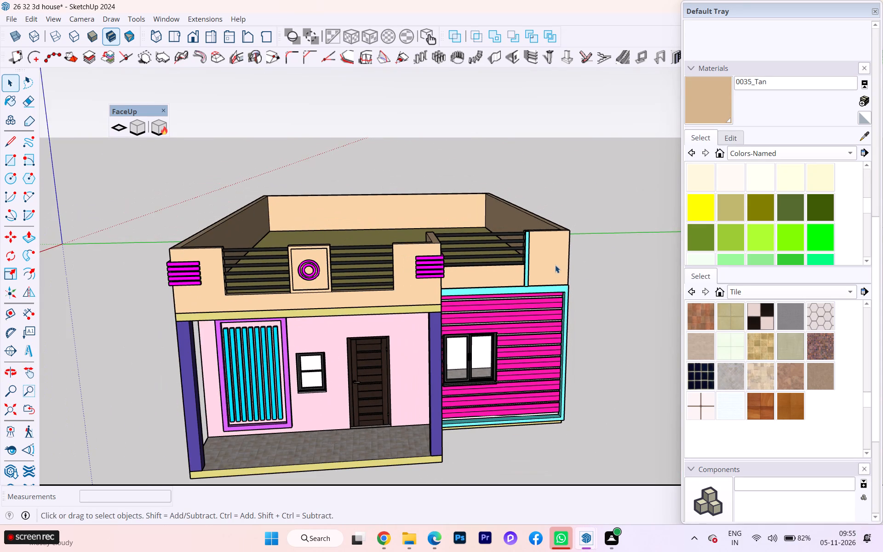
scroll(555, 265, down, 1)
middle_drag(440, 272, 625, 254)
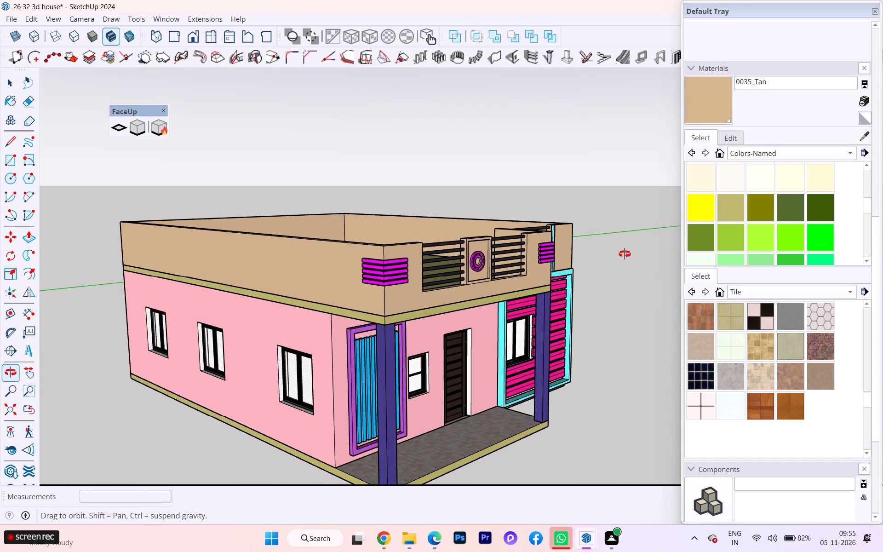
middle_drag(625, 254, 64, 302)
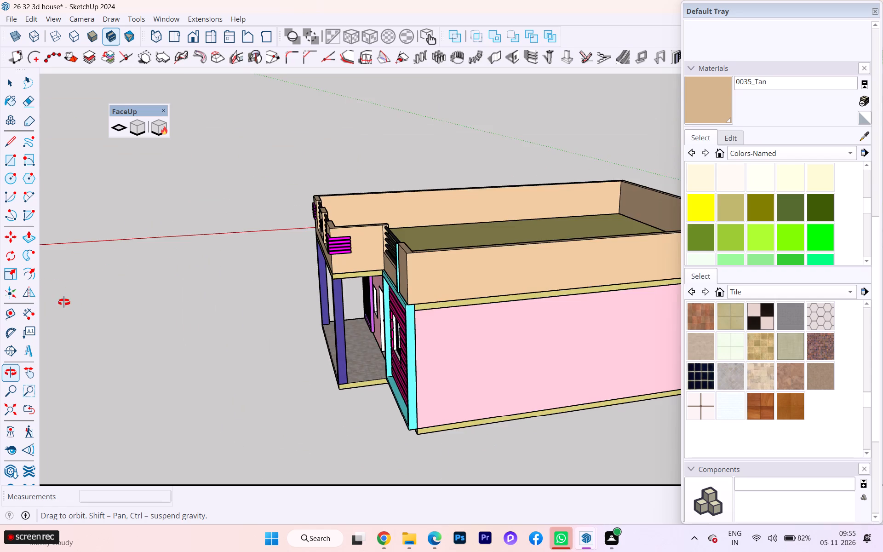
middle_drag(64, 302, 383, 284)
scroll(505, 267, up, 8)
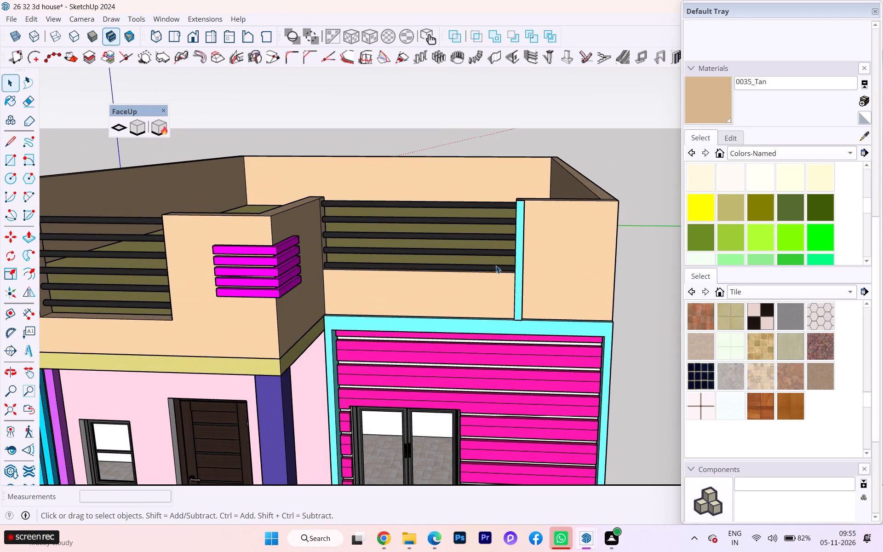
scroll(494, 265, up, 3)
scroll(419, 278, down, 1)
Open the main wall group, select all its connected geometry, paint it with sampled 0005_LightPink, and exit the group.
middle_drag(413, 302, 171, 403)
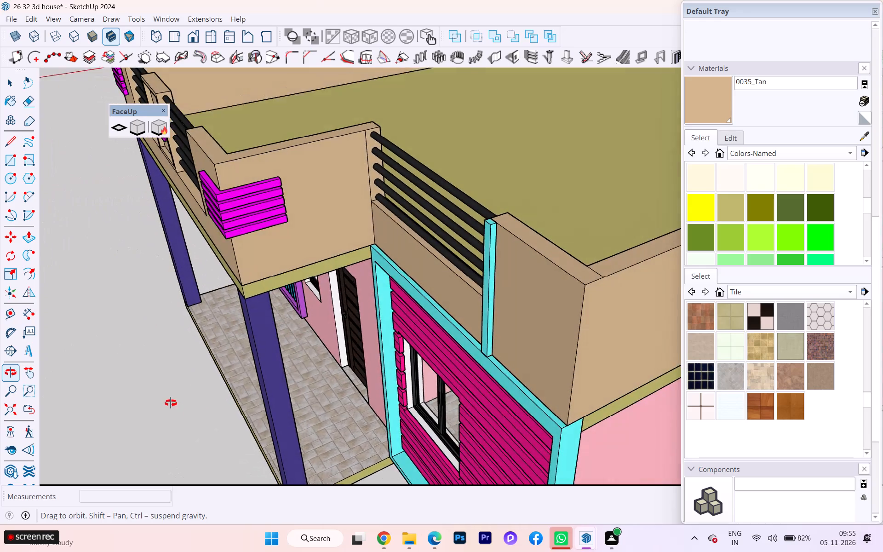
middle_drag(171, 403, 224, 272)
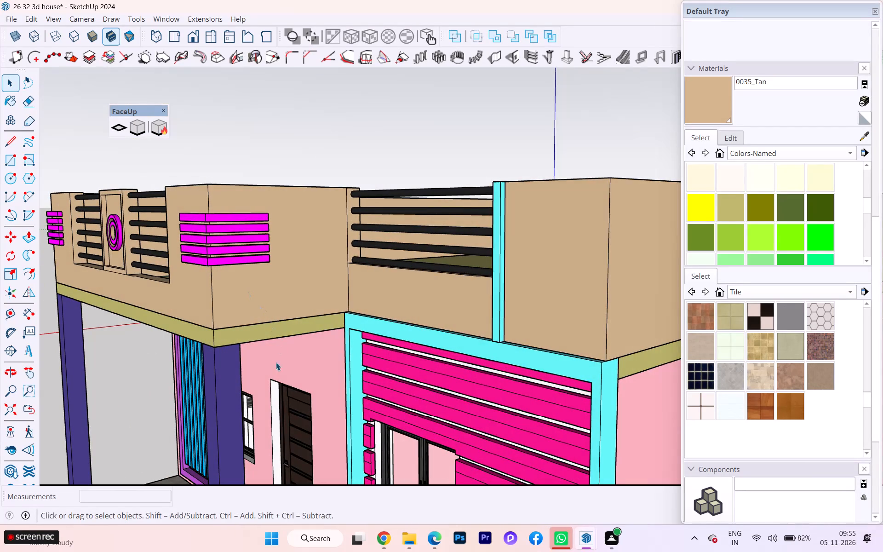
double_click(297, 366)
triple_click(318, 360)
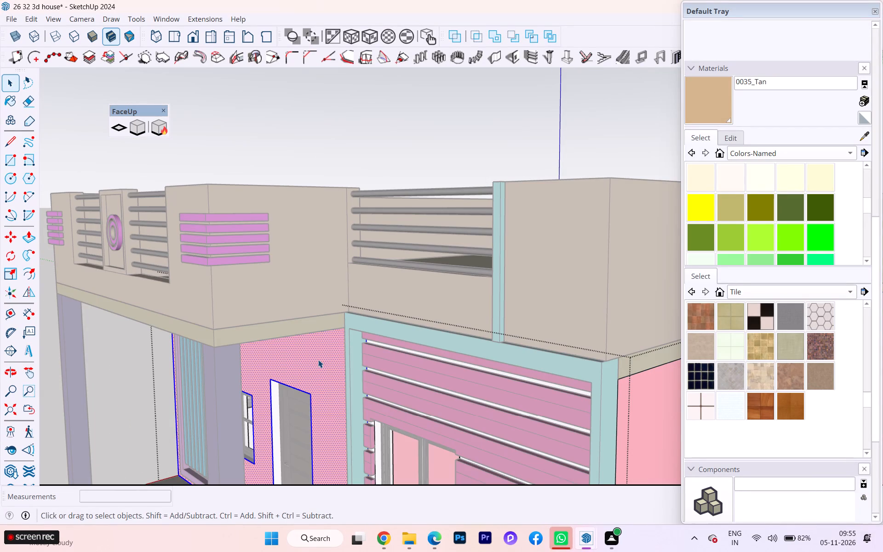
scroll(318, 360, down, 2)
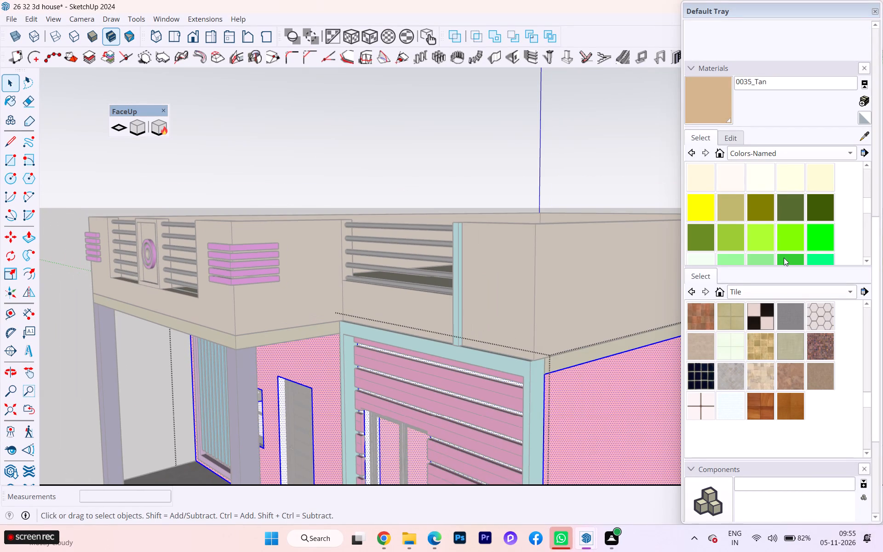
click(865, 138)
click(317, 366)
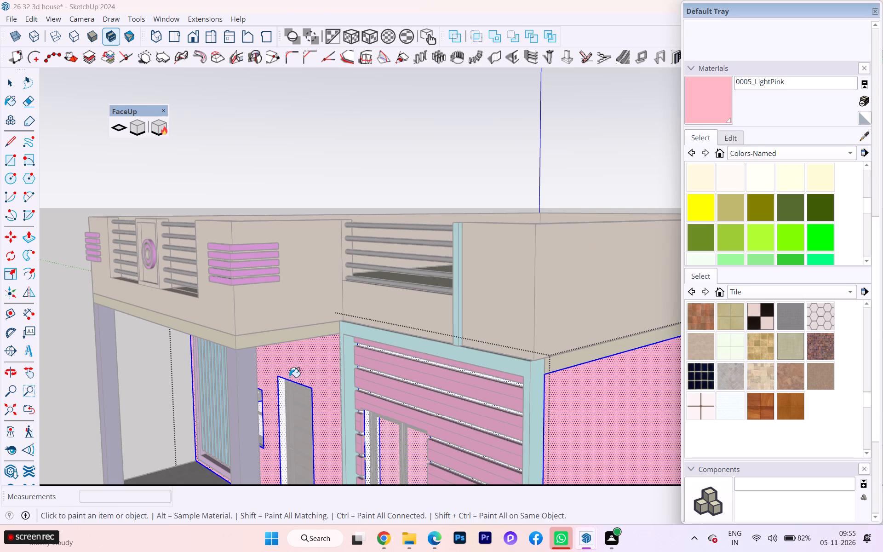
click(282, 385)
scroll(311, 381, down, 6)
scroll(443, 384, down, 1)
middle_drag(445, 384, 448, 384)
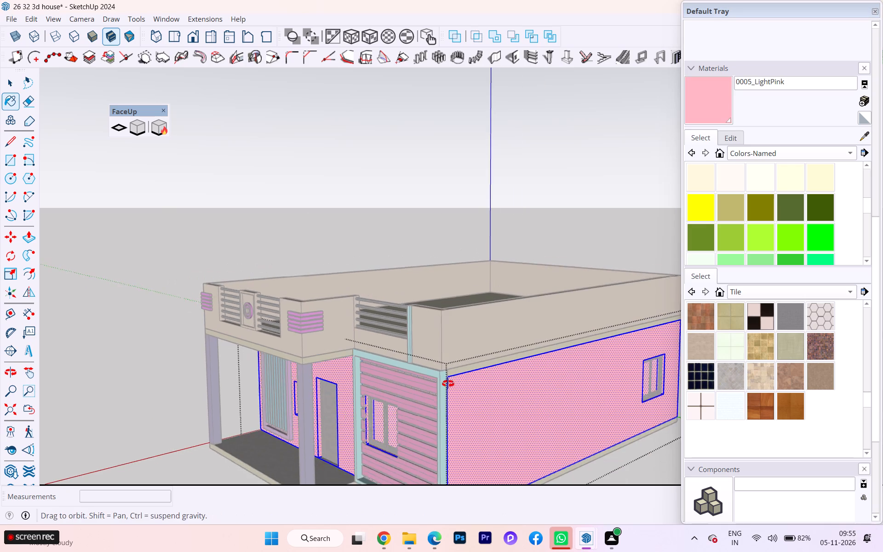
middle_drag(448, 384, 483, 385)
key(space)
click(23, 94)
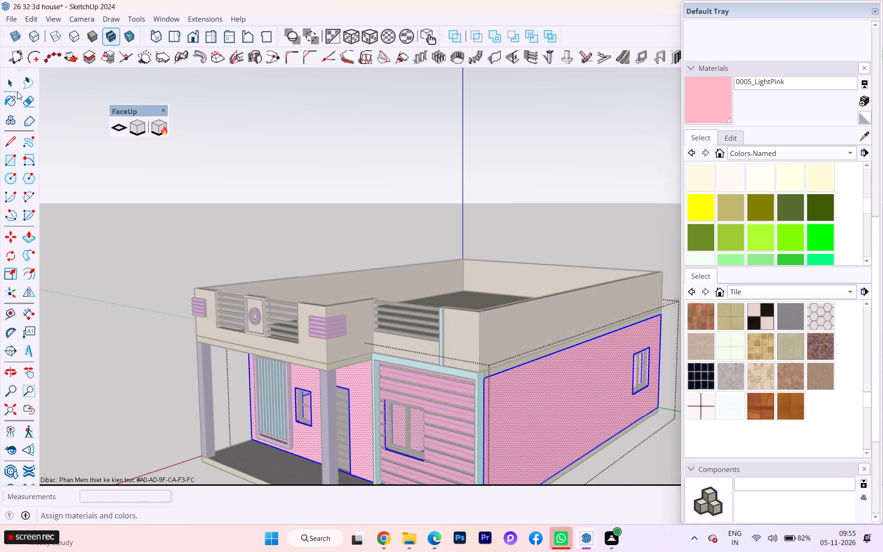
click(11, 89)
click(144, 206)
Examine the painted house from the front, the side walls and the slatted wall at several distances.
middle_drag(284, 254, 573, 218)
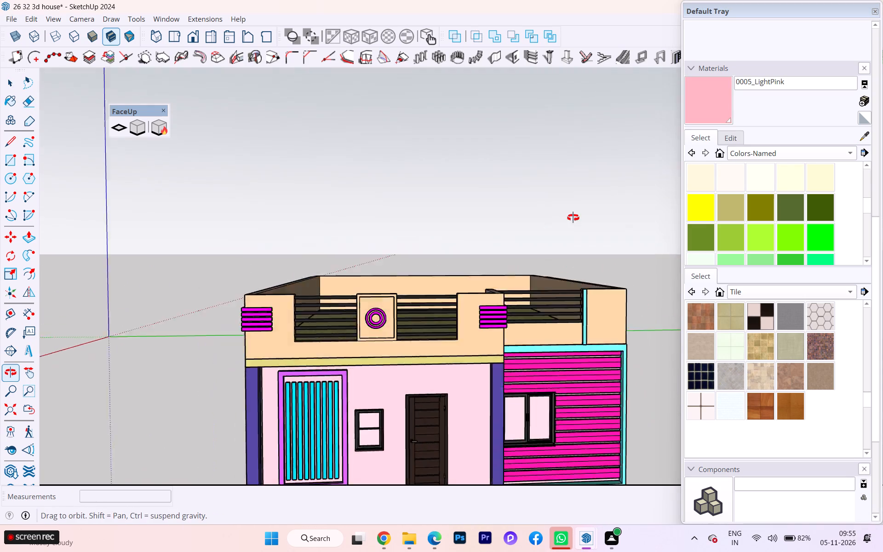
middle_drag(573, 218, 526, 247)
scroll(339, 230, down, 3)
scroll(474, 289, up, 3)
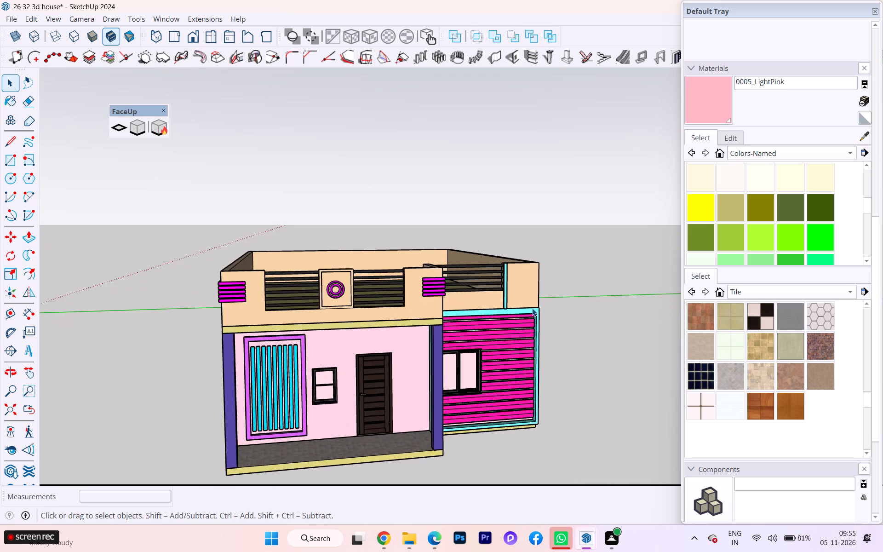
scroll(554, 308, up, 3)
scroll(588, 308, down, 1)
scroll(588, 308, up, 1)
scroll(513, 319, down, 5)
scroll(381, 328, down, 3)
scroll(366, 329, up, 2)
scroll(364, 329, down, 1)
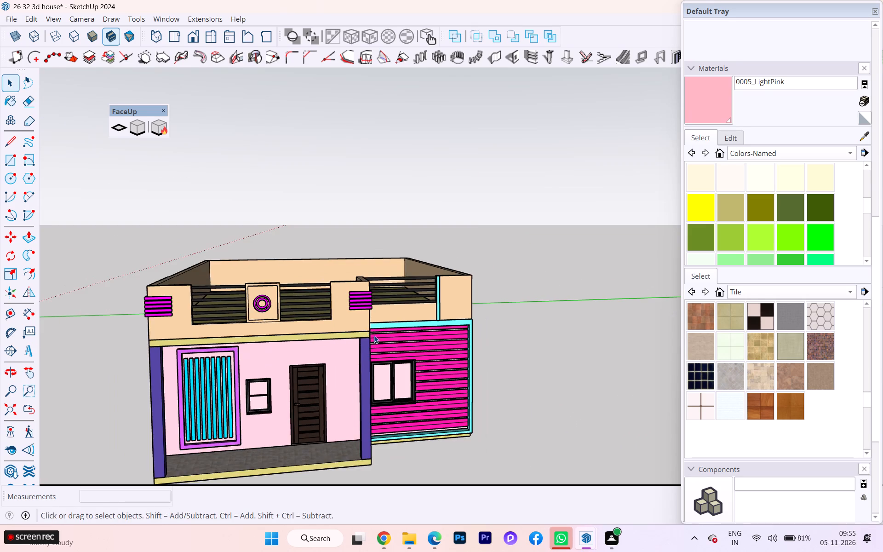
scroll(374, 335, down, 1)
middle_drag(374, 335, 80, 428)
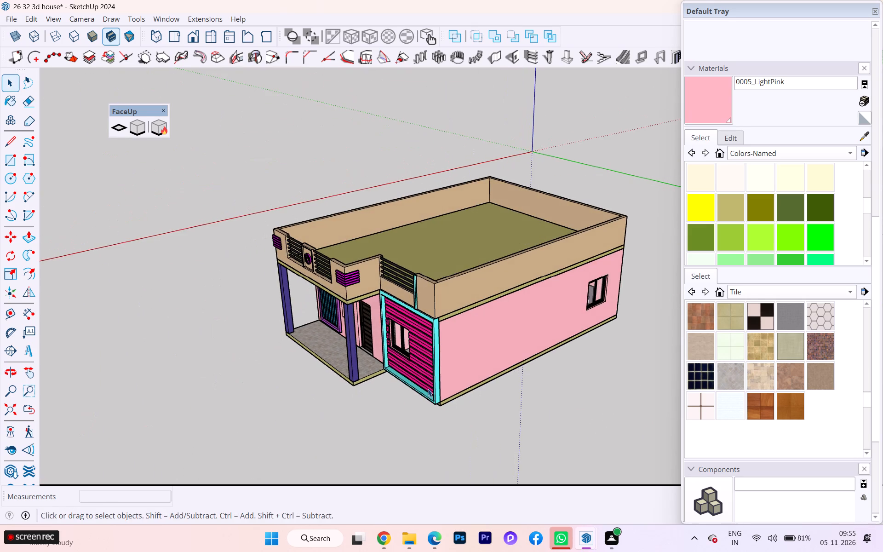
scroll(458, 386, up, 8)
scroll(381, 372, down, 1)
middle_drag(378, 372, 315, 263)
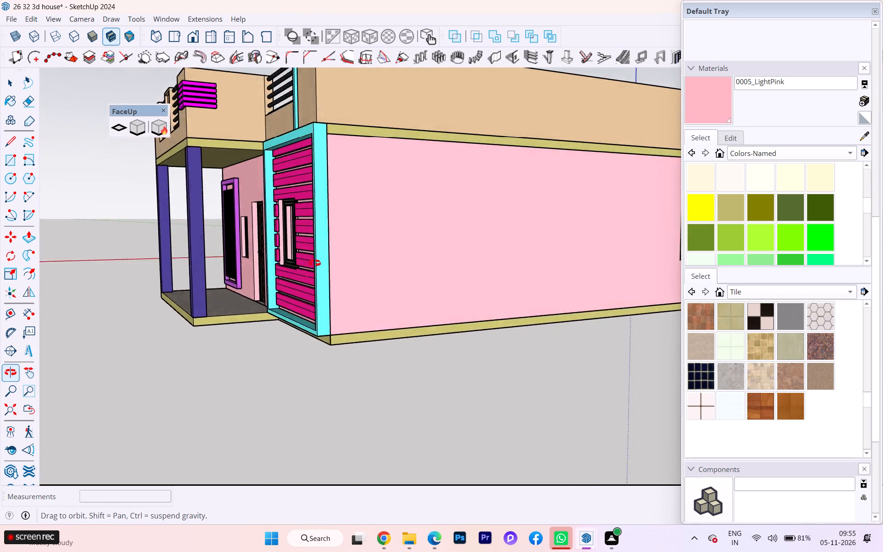
middle_drag(315, 263, 615, 355)
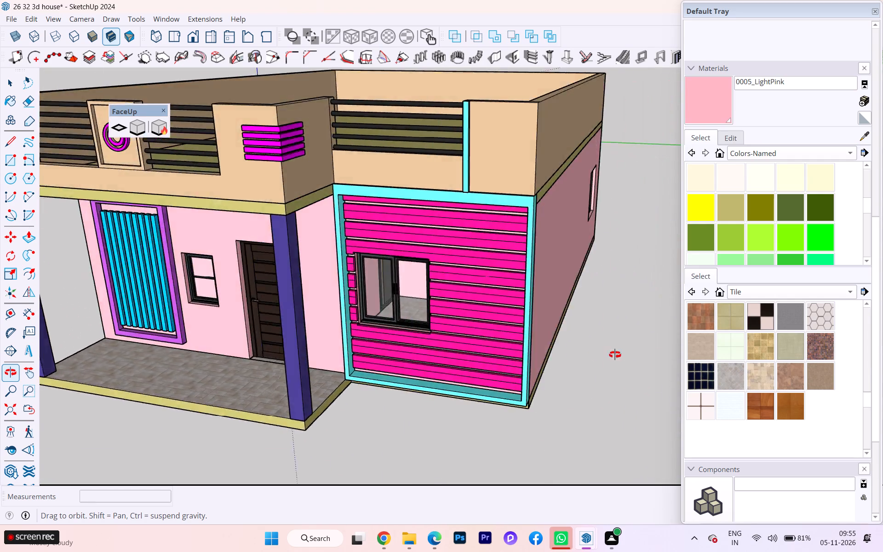
middle_drag(615, 355, 328, 357)
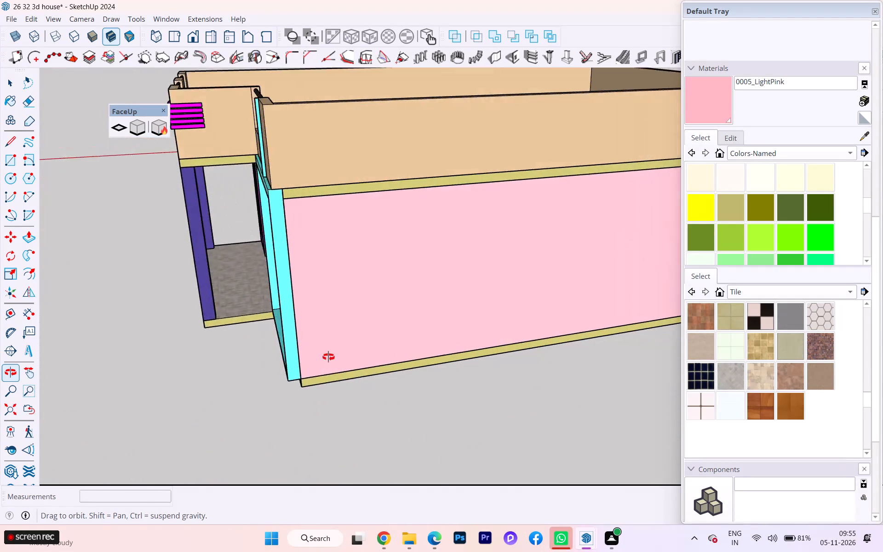
middle_drag(328, 357, 686, 323)
scroll(372, 374, down, 2)
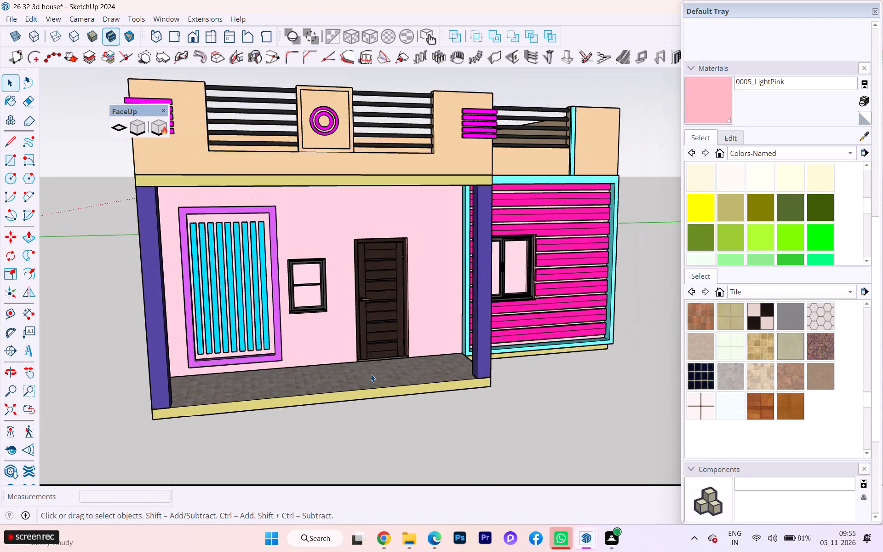
scroll(344, 364, down, 3)
scroll(491, 369, down, 2)
Open the magenta slat group, erase the centre seam lines on the lower three long slats beside the window, and exit the group.
scroll(553, 312, up, 4)
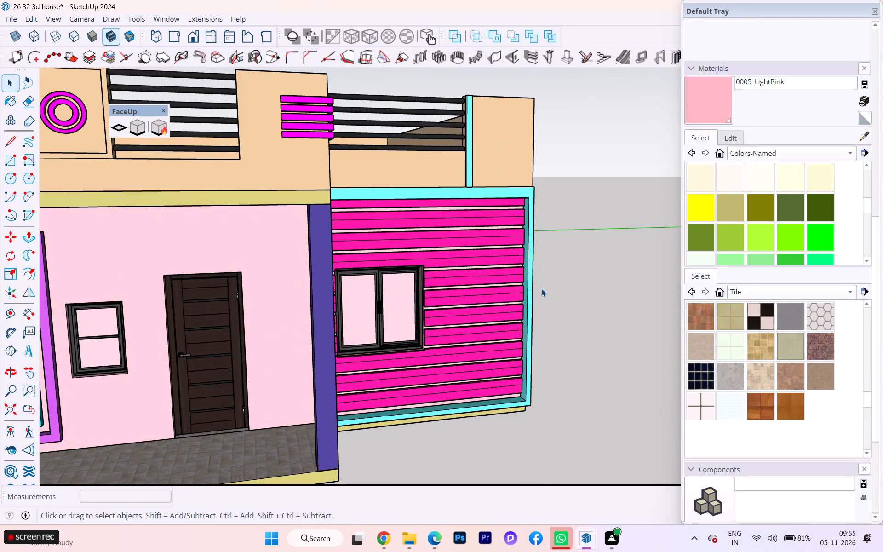
scroll(541, 288, up, 3)
scroll(490, 287, up, 1)
scroll(490, 287, down, 1)
scroll(490, 287, up, 2)
click(472, 308)
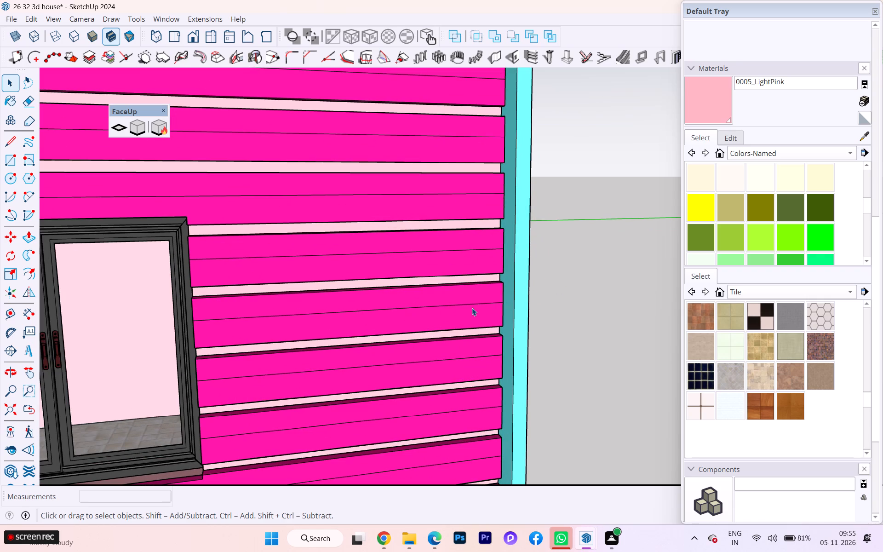
double_click(479, 308)
click(483, 304)
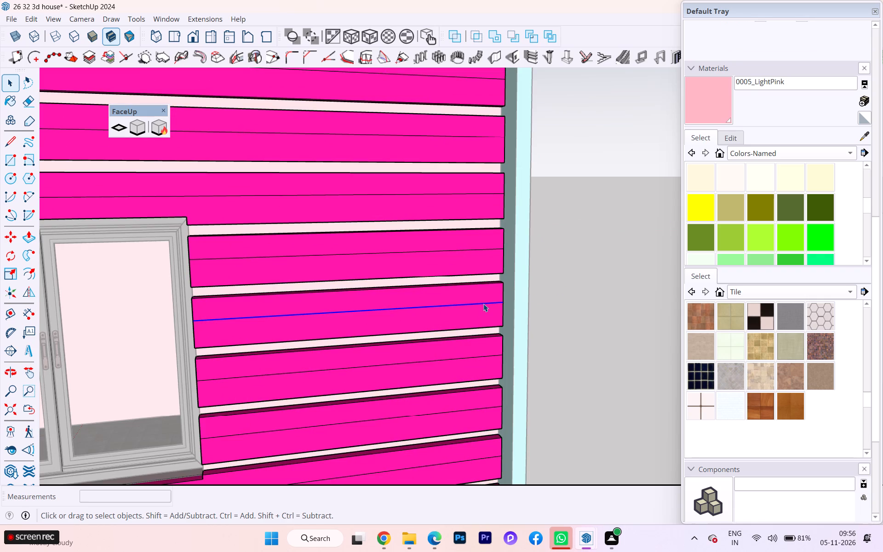
scroll(483, 304, down, 1)
middle_drag(483, 304, 231, 320)
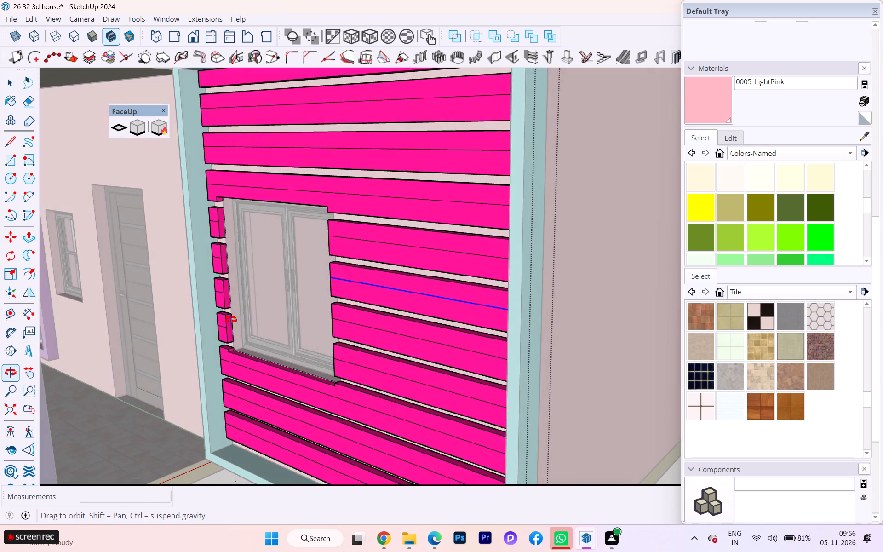
middle_drag(231, 320, 202, 324)
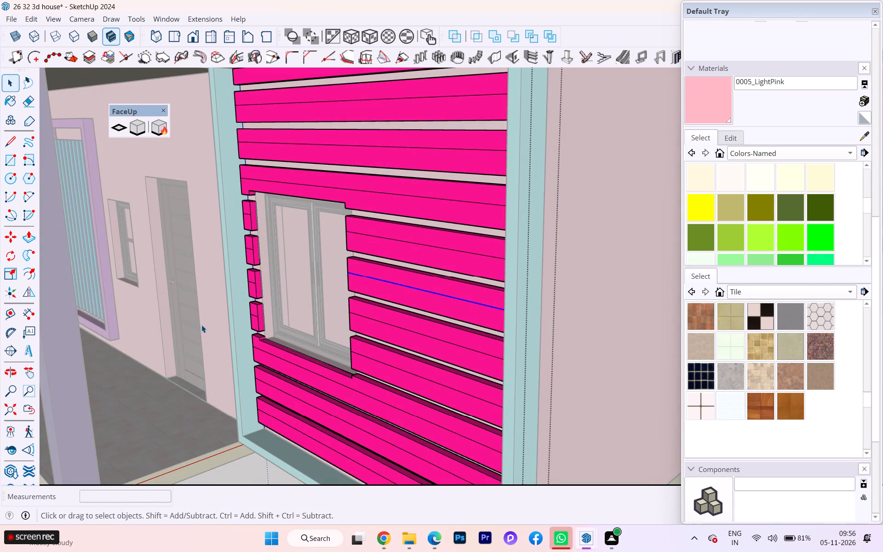
key(Delete)
click(453, 345)
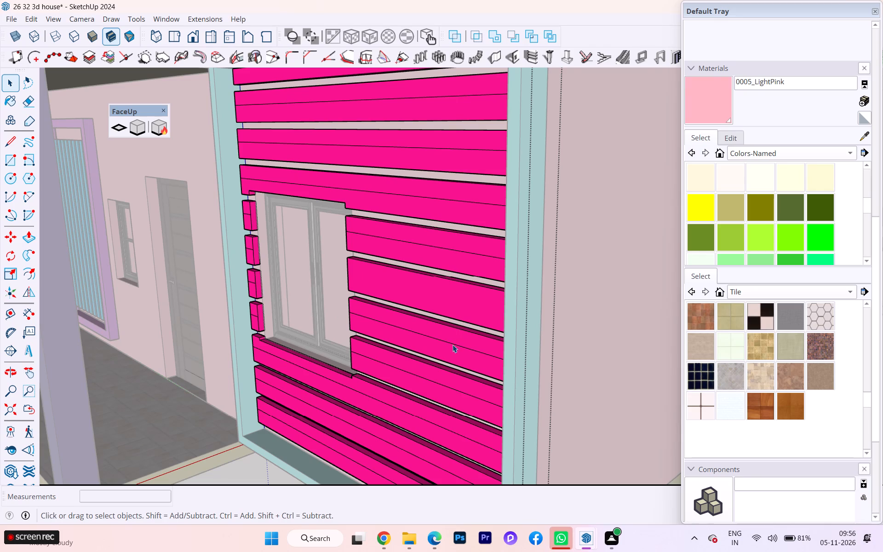
key(Delete)
click(437, 386)
key(Delete)
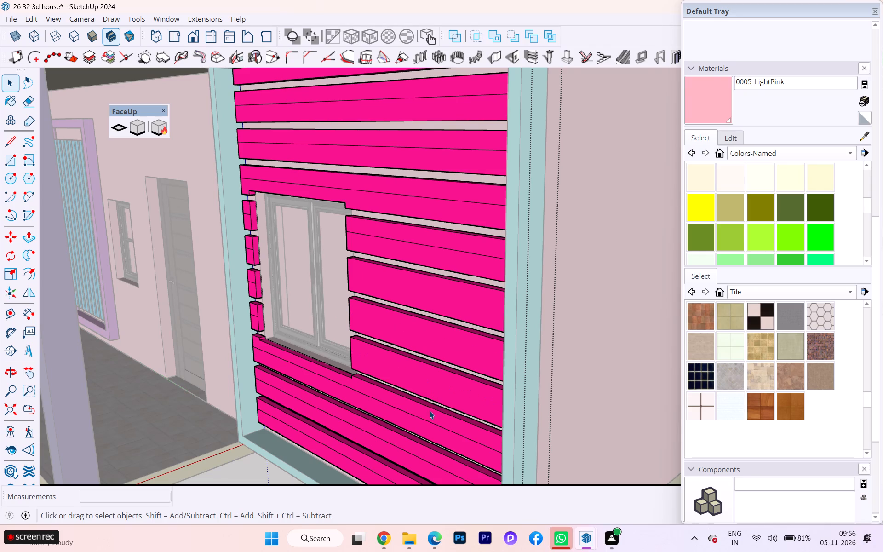
click(614, 302)
Reopen the magenta slat group and erase the centre seam lines on the three full-width slats below the window.
scroll(126, 305, down, 1)
scroll(113, 305, up, 1)
scroll(88, 305, down, 2)
middle_drag(207, 305, 411, 279)
scroll(252, 293, down, 2)
scroll(250, 294, up, 2)
scroll(249, 294, down, 1)
scroll(490, 314, up, 4)
scroll(524, 325, down, 1)
scroll(525, 325, up, 2)
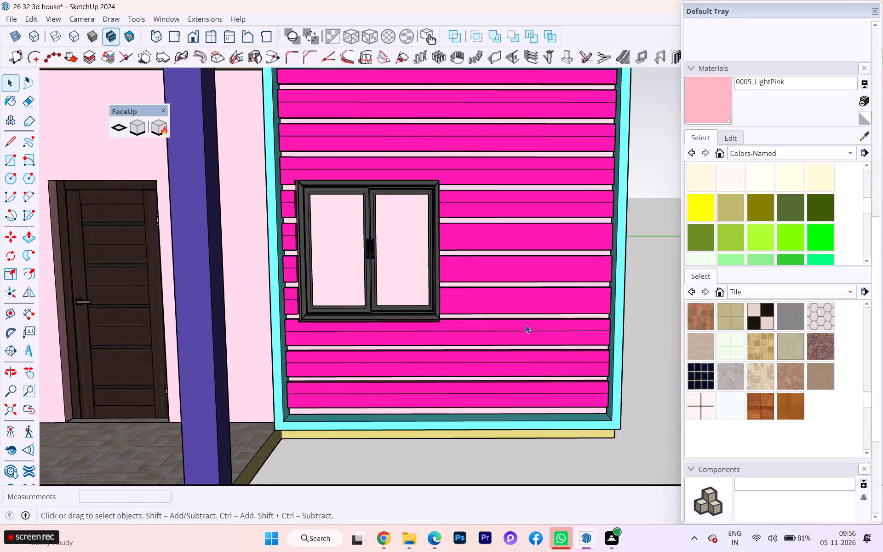
scroll(526, 325, up, 2)
double_click(535, 340)
click(548, 334)
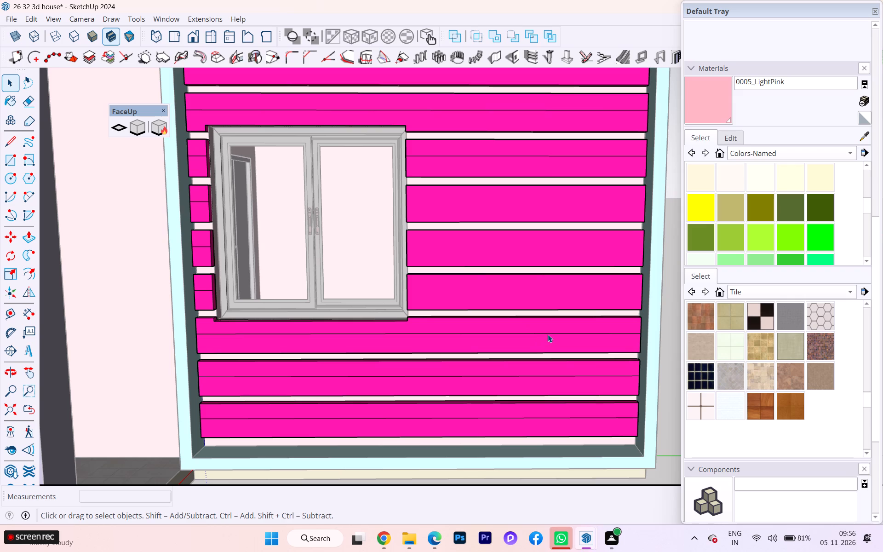
key(Delete)
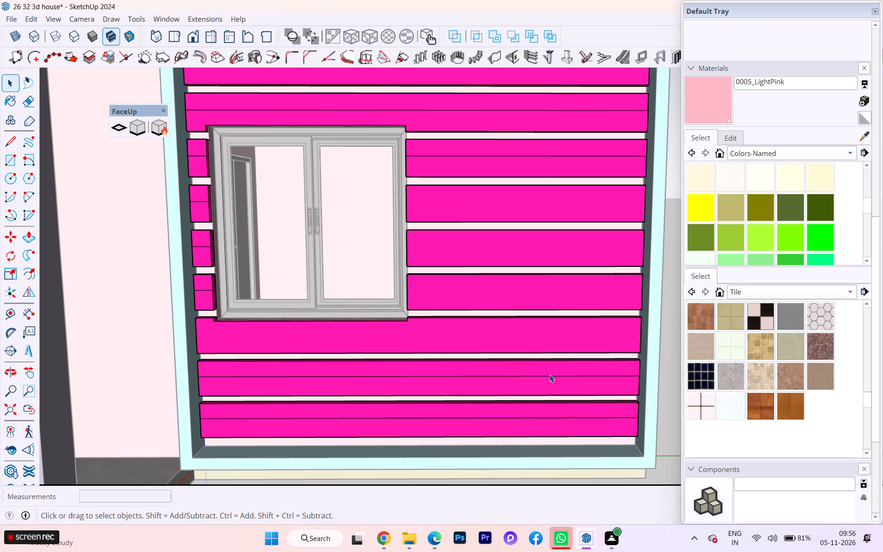
click(550, 377)
key(Delete)
click(550, 420)
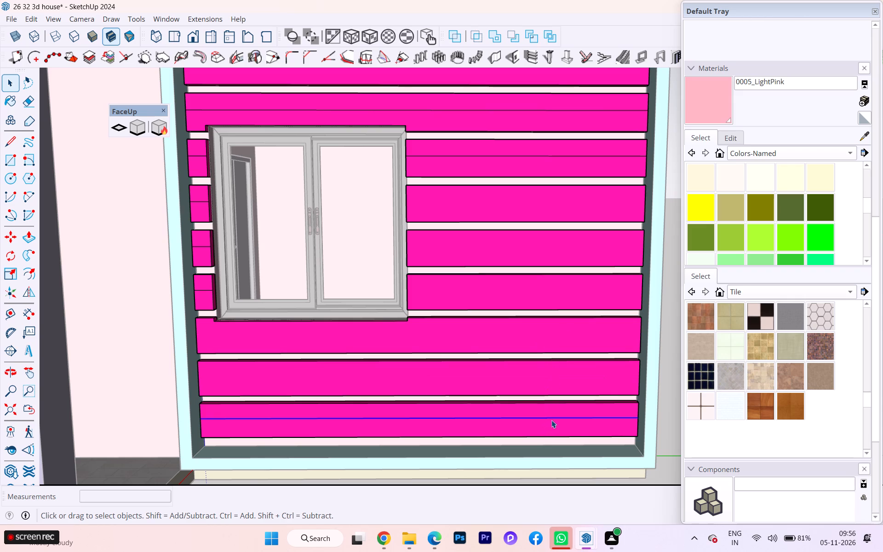
key(Delete)
Erase the centre seam line on the lowest short slat between the window and the cyan frame.
scroll(465, 397, down, 2)
scroll(249, 305, down, 1)
scroll(249, 305, up, 1)
click(248, 309)
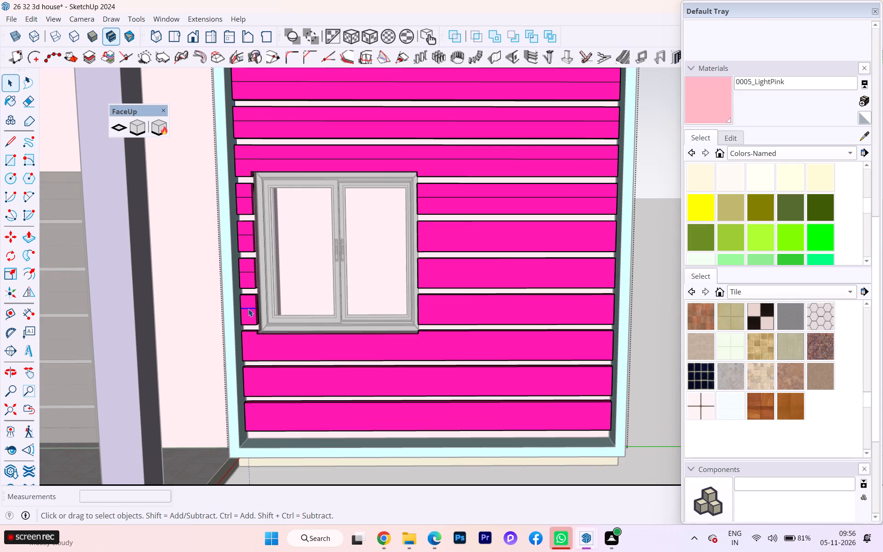
key(Delete)
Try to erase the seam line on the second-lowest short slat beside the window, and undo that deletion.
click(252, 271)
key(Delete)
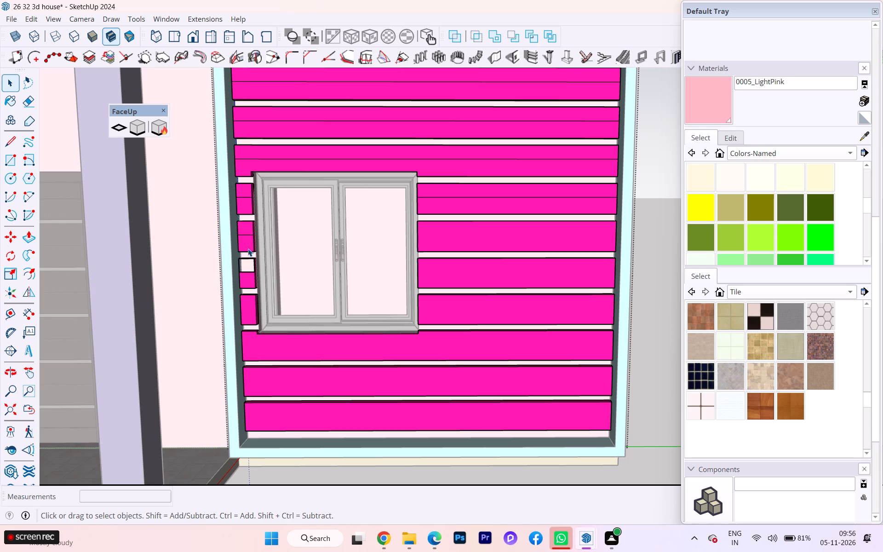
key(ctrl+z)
Erase the seam lines on the three upper short slats, the uppermost long slat beside the window, and the two full-width slats above it.
ctrl+scroll(251, 284, up, 1)
middle_drag(257, 296, 296, 388)
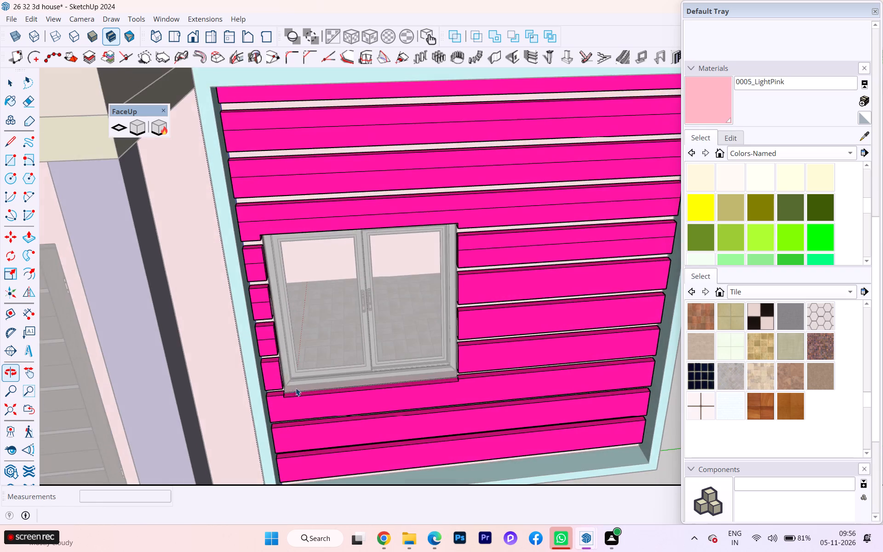
scroll(278, 361, down, 1)
scroll(277, 358, up, 2)
click(268, 339)
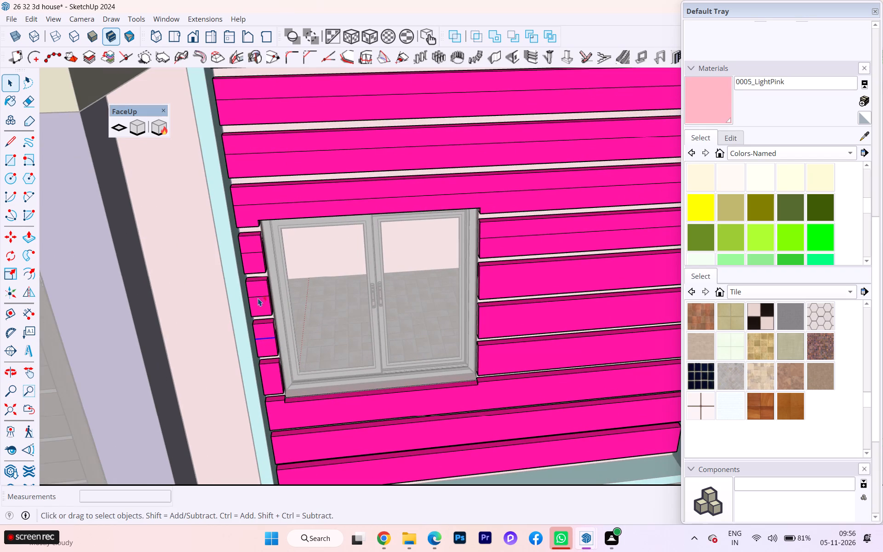
ctrl+click(257, 296)
ctrl+click(252, 253)
ctrl+click(508, 237)
ctrl+click(504, 191)
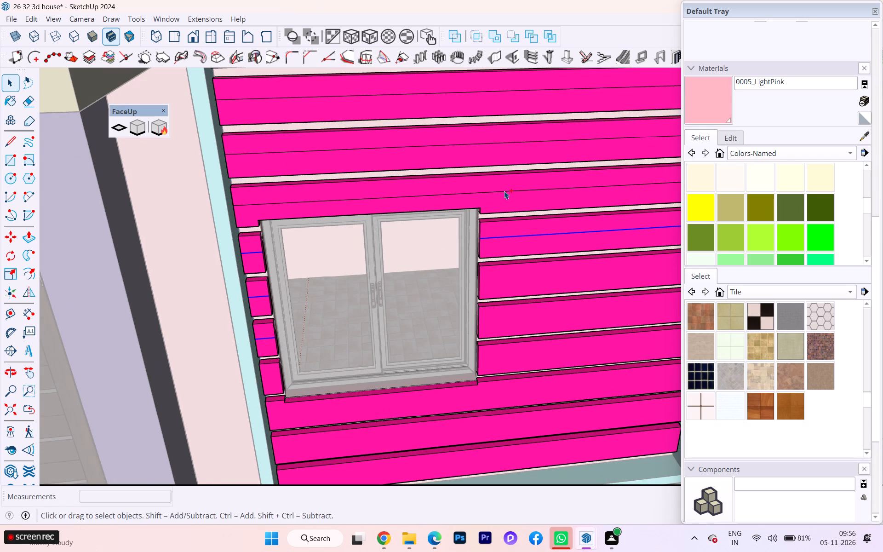
ctrl+click(487, 143)
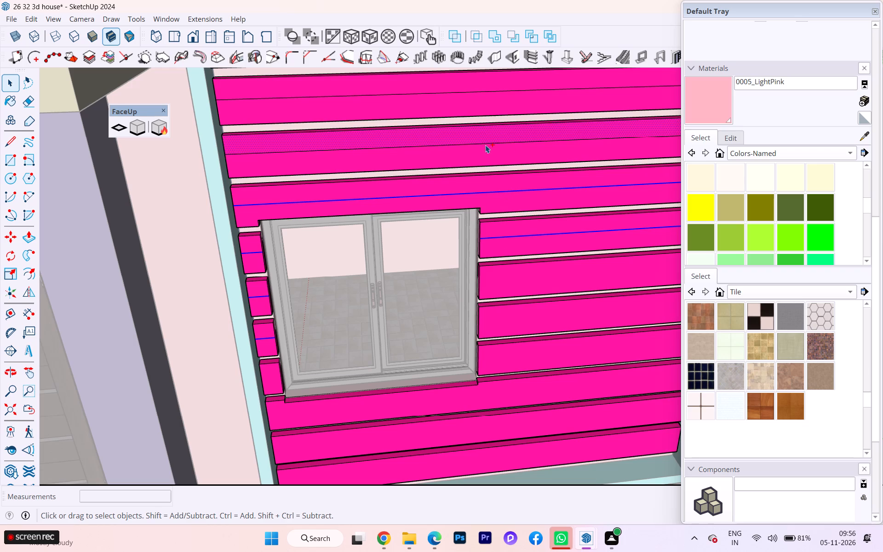
ctrl+click(485, 145)
ctrl+shift+click(488, 139)
key(Delete)
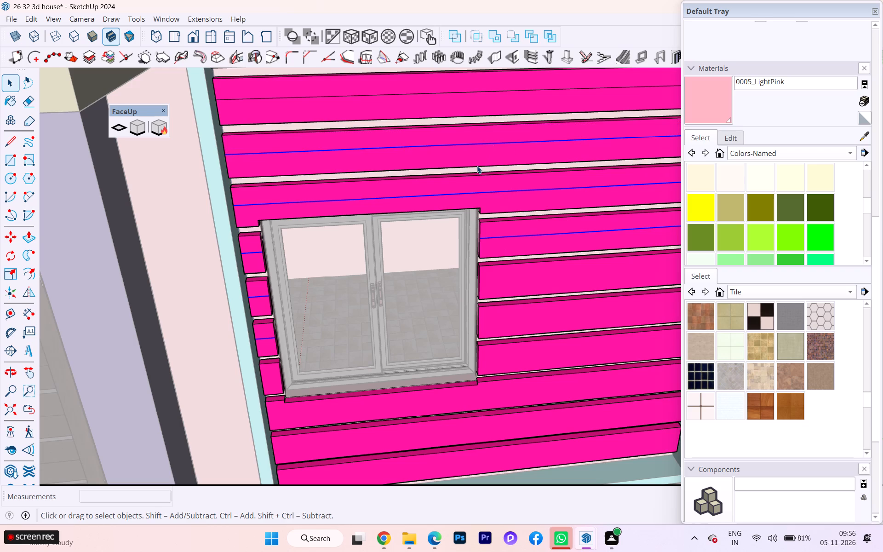
Erase the remaining centre seam line on the topmost magenta slat and exit the group.
scroll(447, 205, down, 2)
middle_drag(371, 241, 195, 329)
scroll(649, 176, up, 2)
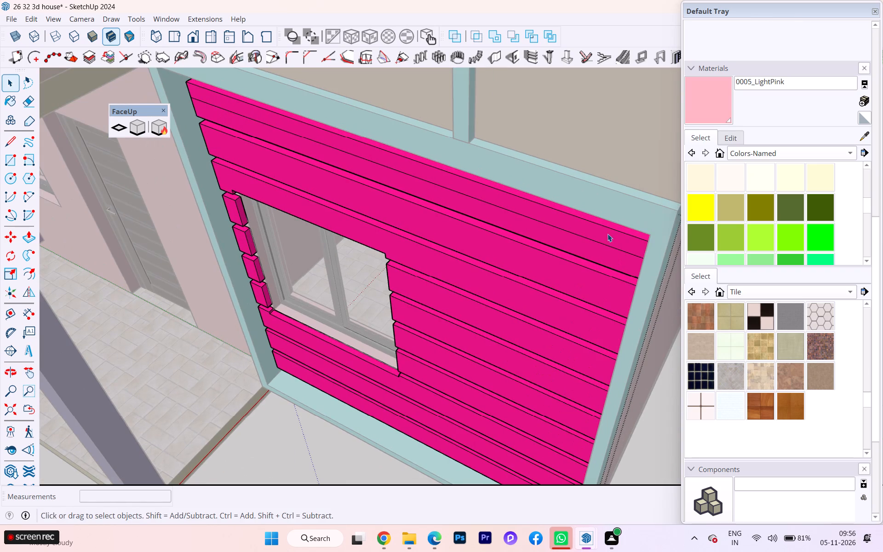
ctrl+click(599, 242)
key(Delete)
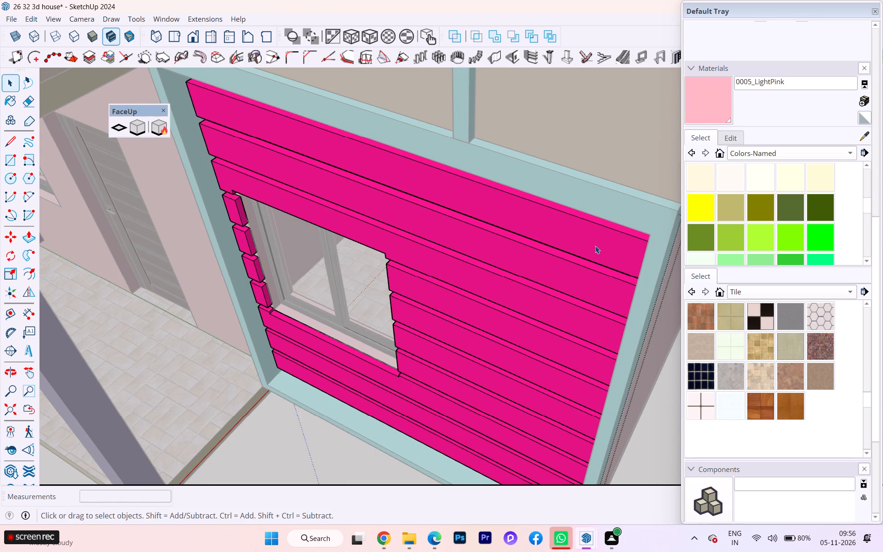
scroll(595, 246, down, 1)
scroll(569, 250, up, 1)
scroll(451, 253, down, 3)
middle_drag(463, 217, 505, 183)
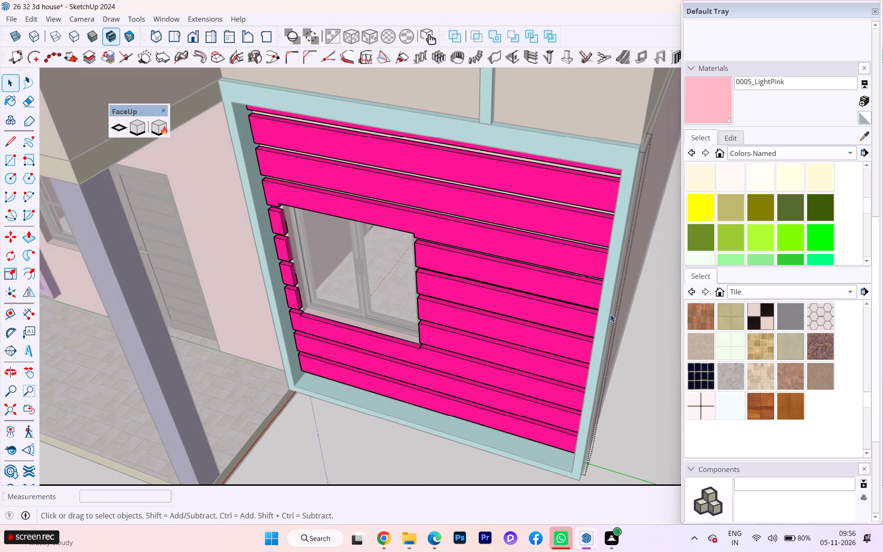
click(657, 329)
Examine the cleaned slatted wall and the whole house from the front and the opposite side.
scroll(331, 285, down, 2)
middle_drag(314, 284, 401, 176)
scroll(481, 198, down, 2)
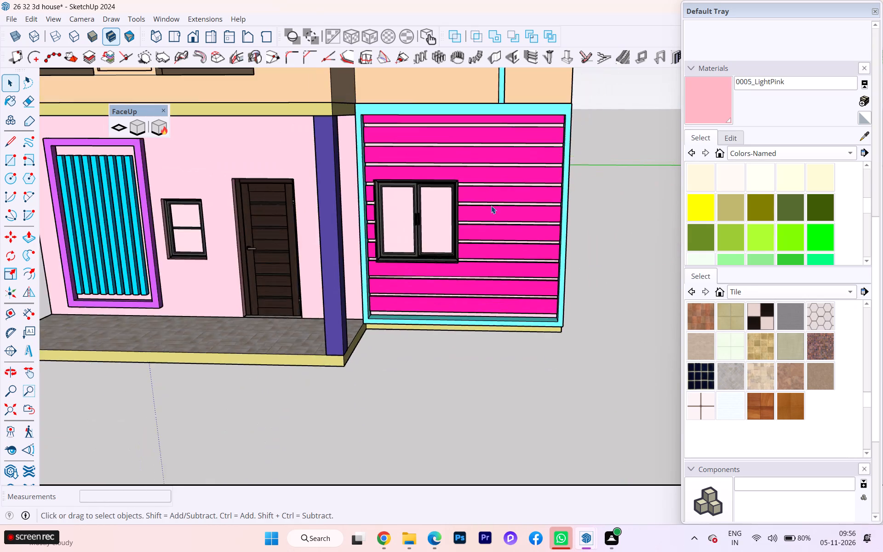
scroll(491, 206, down, 5)
scroll(269, 261, down, 2)
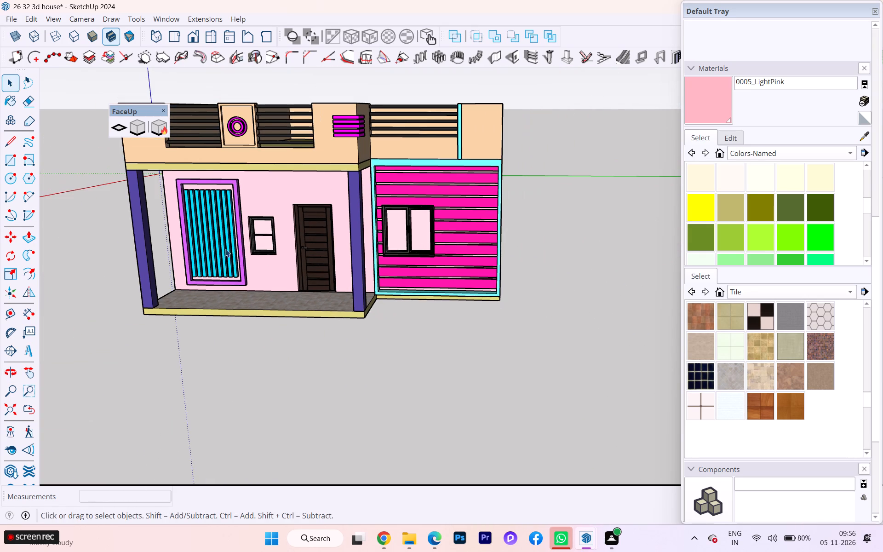
scroll(266, 317, up, 3)
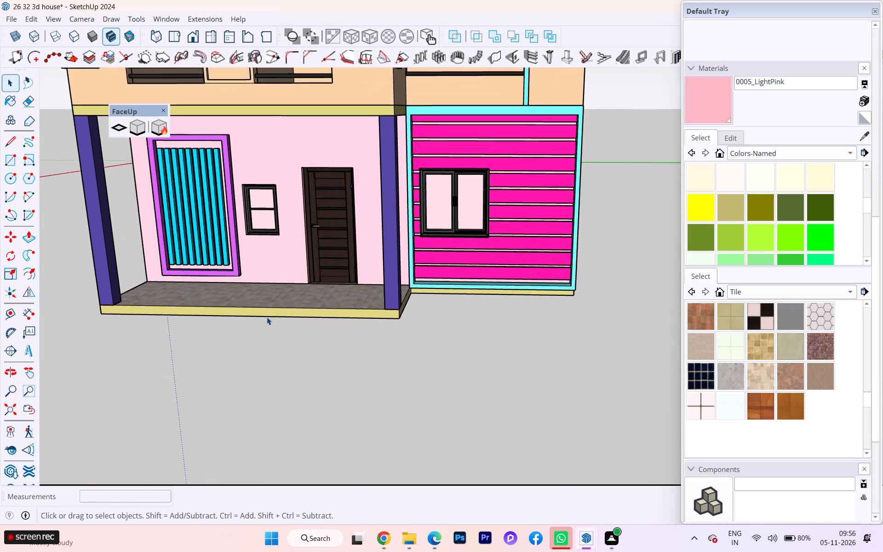
scroll(267, 317, down, 3)
scroll(267, 317, up, 2)
scroll(267, 317, down, 2)
scroll(214, 344, down, 1)
middle_drag(213, 345, 413, 337)
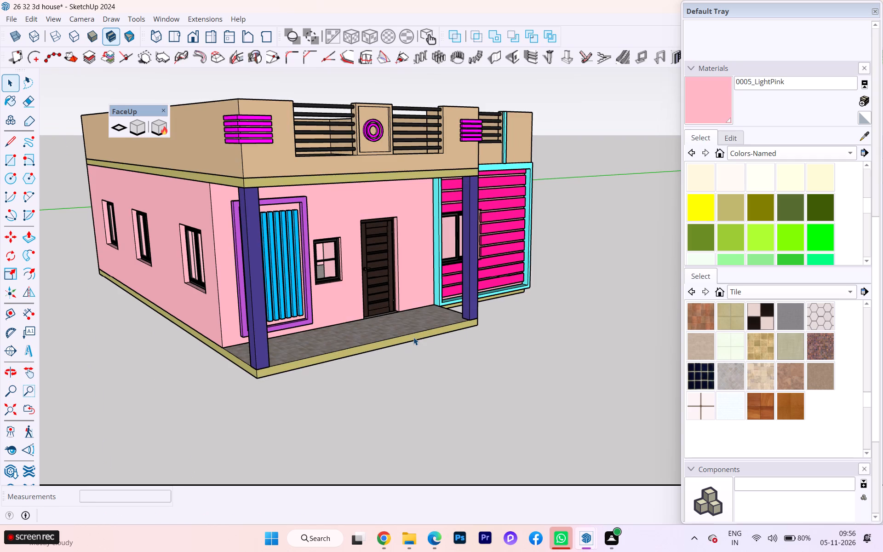
scroll(413, 337, up, 1)
scroll(413, 337, down, 2)
scroll(413, 337, up, 1)
scroll(290, 342, down, 2)
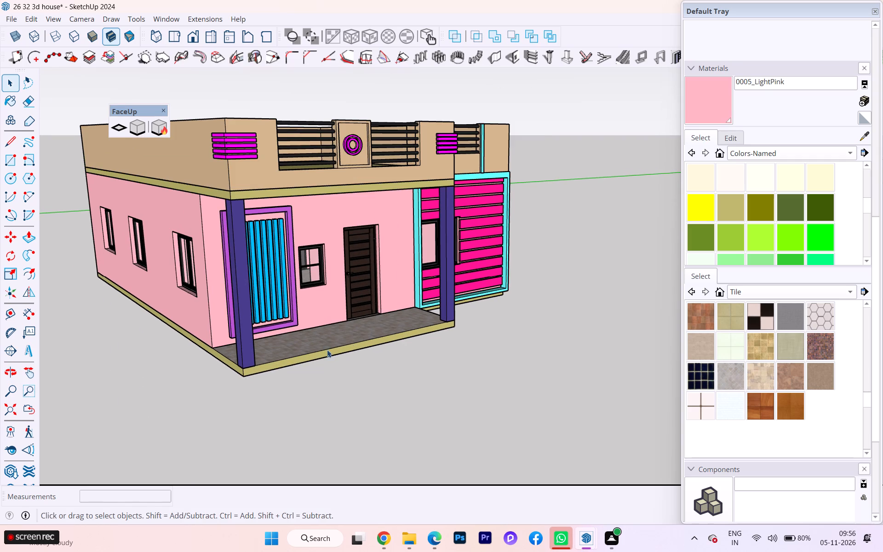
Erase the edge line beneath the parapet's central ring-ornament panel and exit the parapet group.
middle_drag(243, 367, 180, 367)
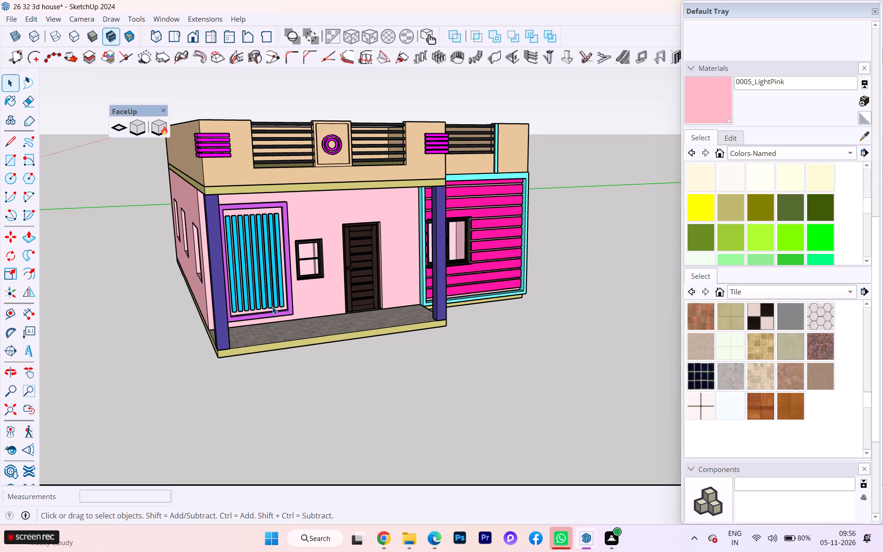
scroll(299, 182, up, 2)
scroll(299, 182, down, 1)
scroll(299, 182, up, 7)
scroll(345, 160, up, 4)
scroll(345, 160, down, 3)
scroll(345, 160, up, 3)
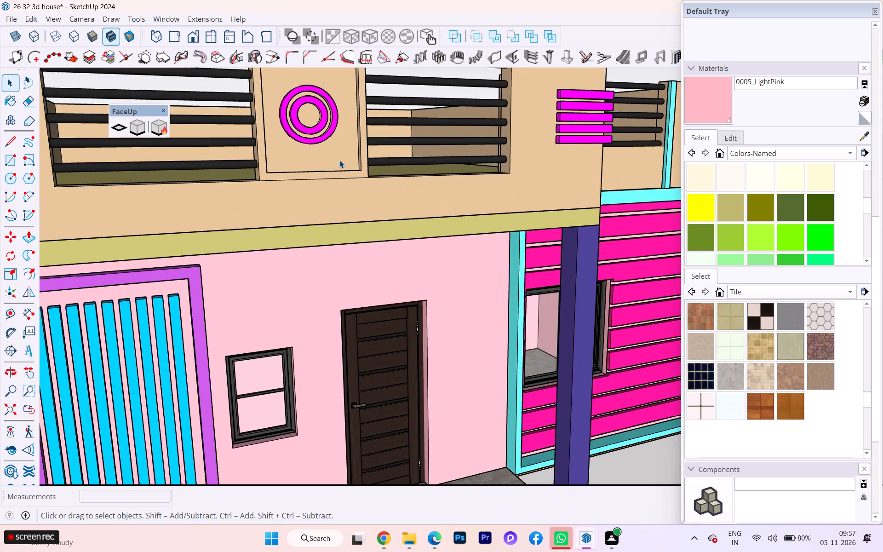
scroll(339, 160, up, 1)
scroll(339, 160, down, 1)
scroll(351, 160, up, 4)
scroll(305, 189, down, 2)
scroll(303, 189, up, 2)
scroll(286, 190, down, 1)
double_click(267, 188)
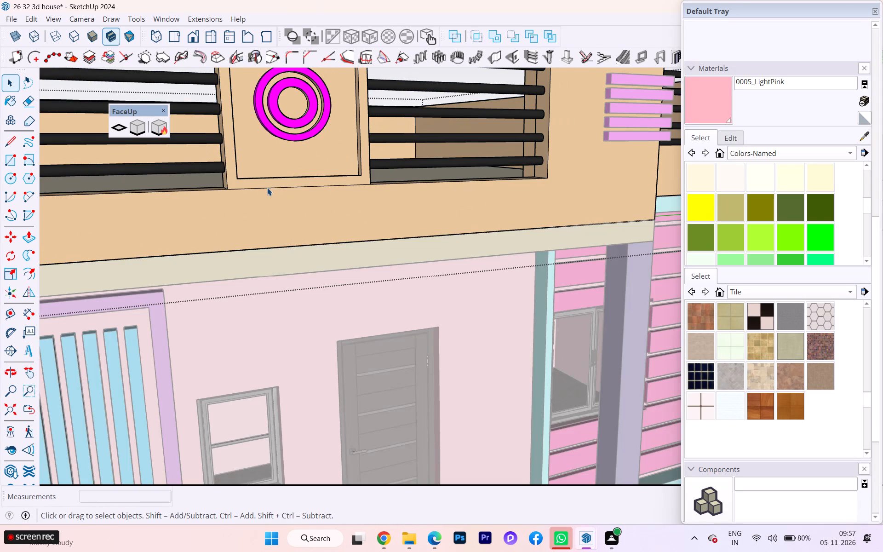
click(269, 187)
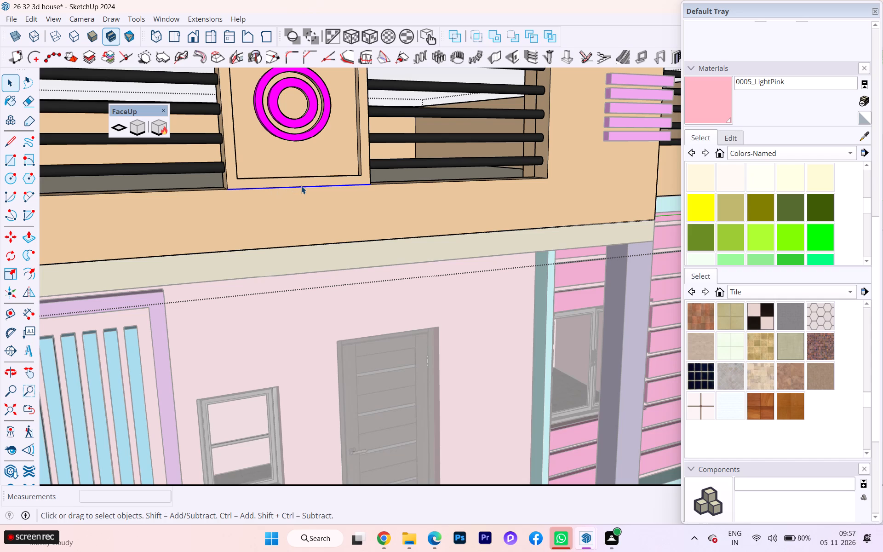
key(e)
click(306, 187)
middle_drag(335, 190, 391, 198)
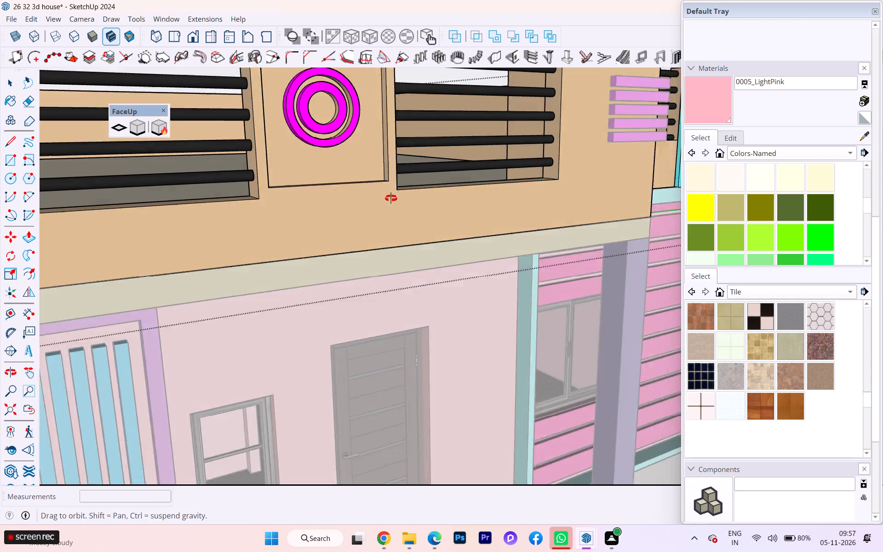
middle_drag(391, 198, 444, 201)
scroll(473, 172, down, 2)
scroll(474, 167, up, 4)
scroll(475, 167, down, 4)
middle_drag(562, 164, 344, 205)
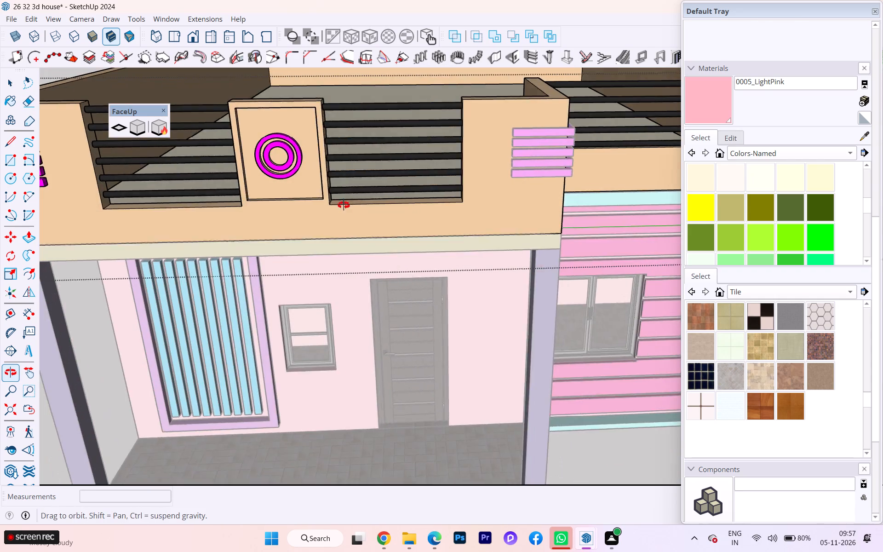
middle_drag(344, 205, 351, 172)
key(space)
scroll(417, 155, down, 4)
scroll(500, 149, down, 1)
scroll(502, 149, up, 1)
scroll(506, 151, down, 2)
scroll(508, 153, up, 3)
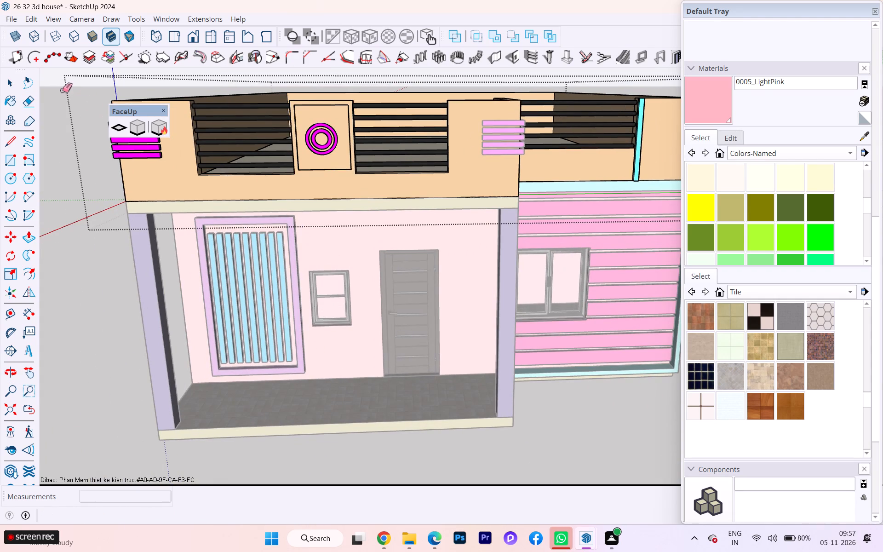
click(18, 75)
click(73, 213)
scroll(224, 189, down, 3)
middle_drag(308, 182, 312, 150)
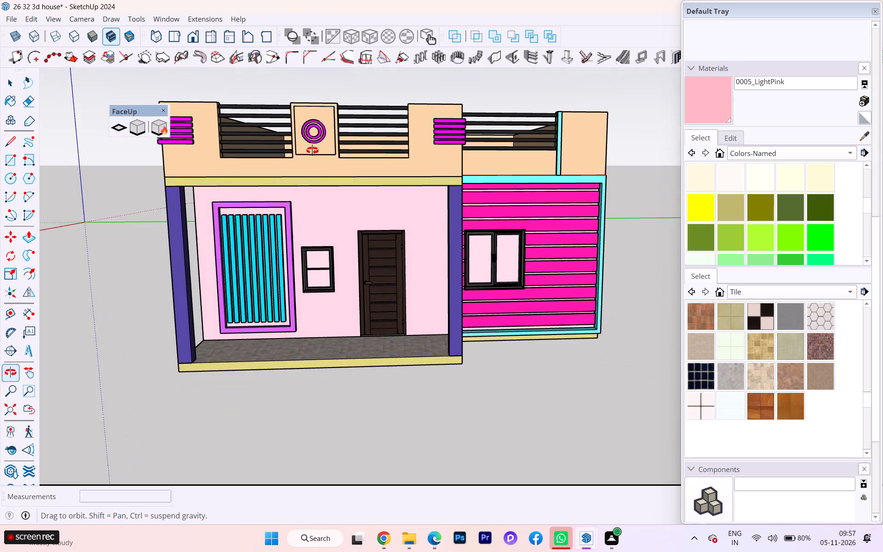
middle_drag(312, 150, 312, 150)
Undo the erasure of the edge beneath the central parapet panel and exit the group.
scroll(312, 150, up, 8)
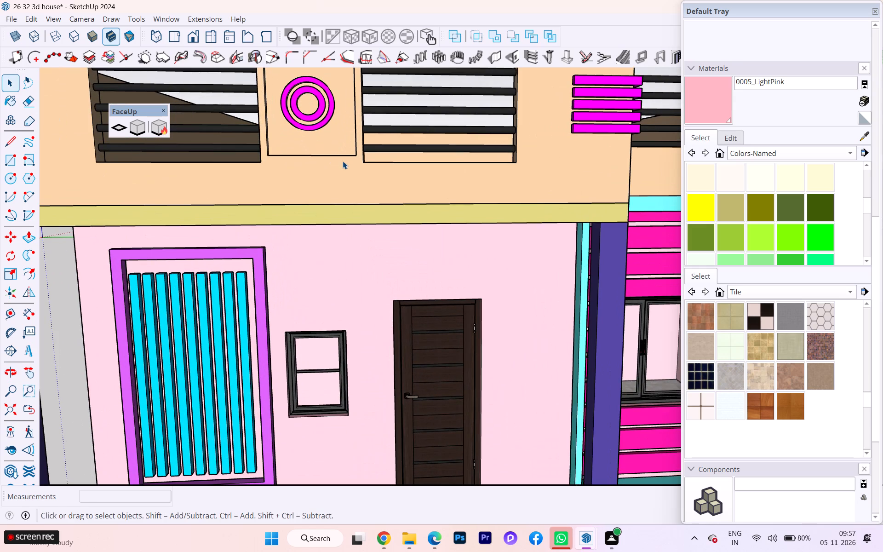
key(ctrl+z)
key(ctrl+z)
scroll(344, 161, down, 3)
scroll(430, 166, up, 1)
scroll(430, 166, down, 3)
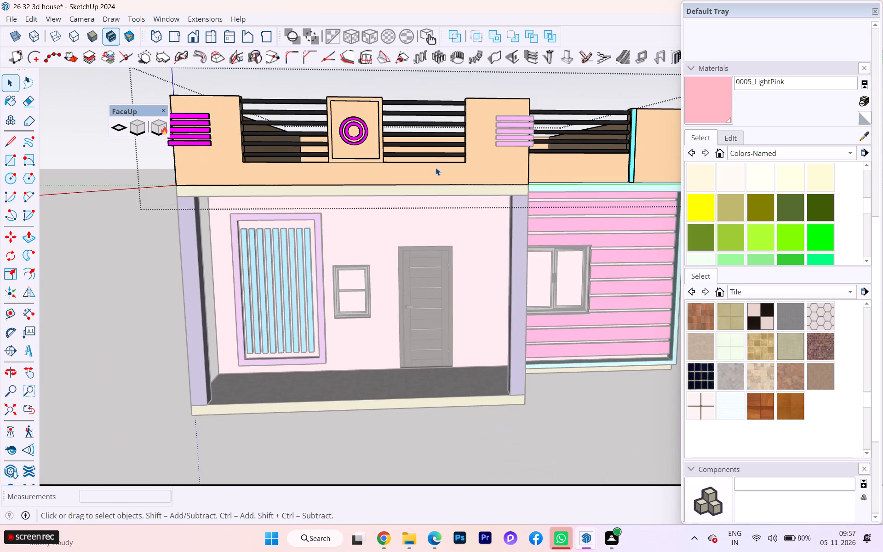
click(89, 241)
Paint the recessed face around the ring ornament on the central parapet panel with 0057_DarkKhaki and exit the group.
scroll(321, 180, down, 2)
middle_drag(321, 180, 324, 246)
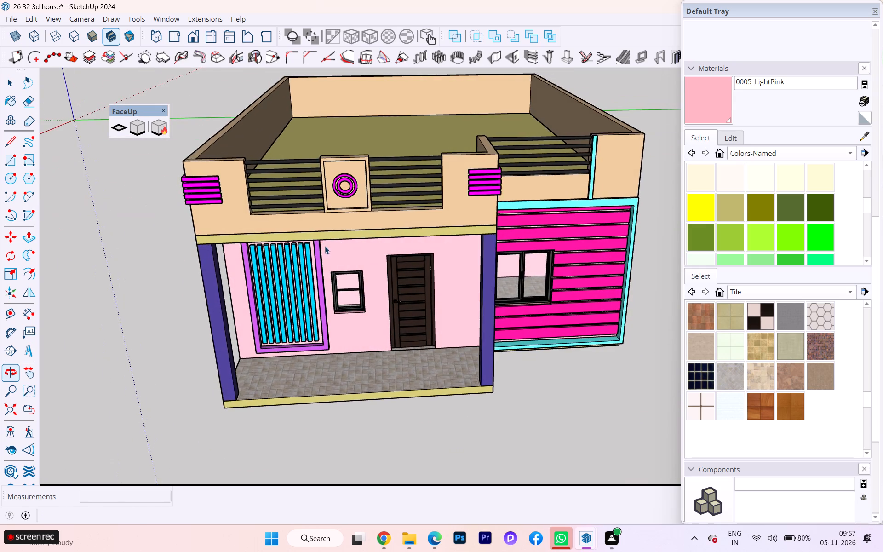
scroll(410, 142, up, 2)
scroll(328, 166, up, 2)
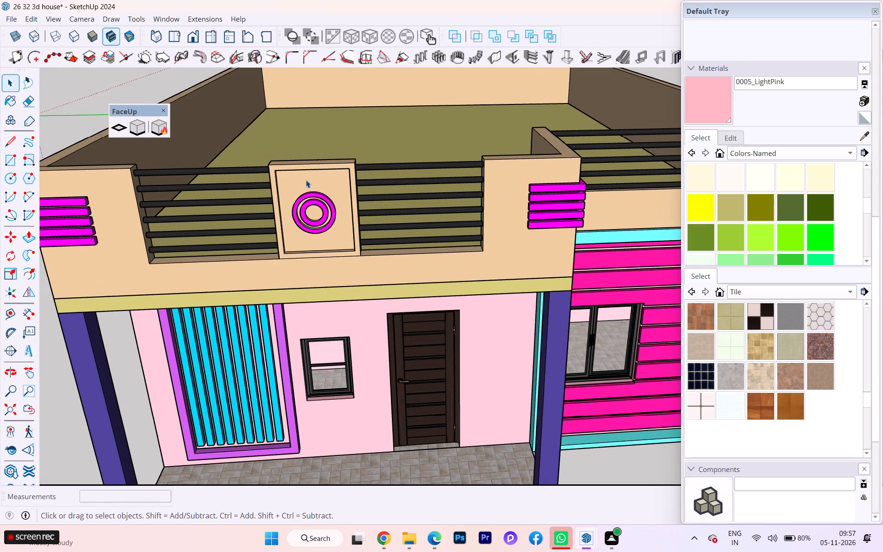
double_click(324, 190)
click(333, 180)
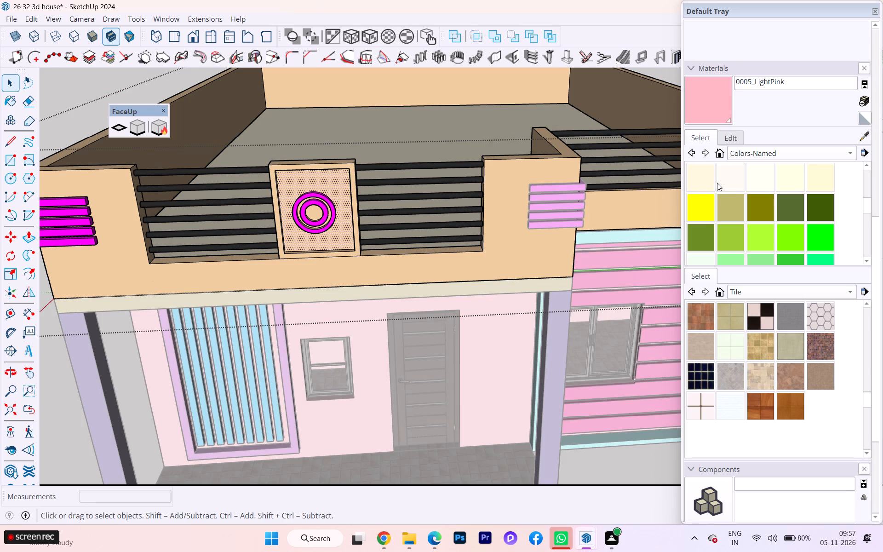
click(739, 209)
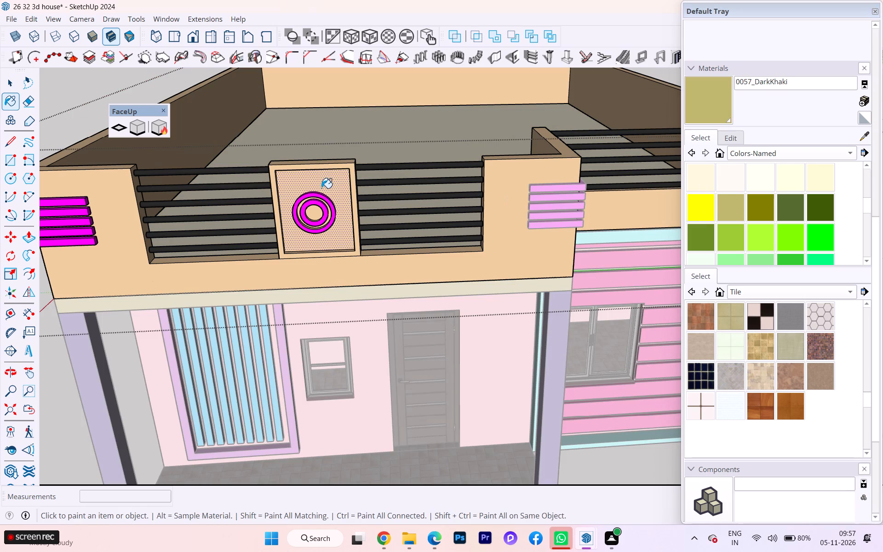
click(321, 188)
scroll(380, 169, down, 3)
key(space)
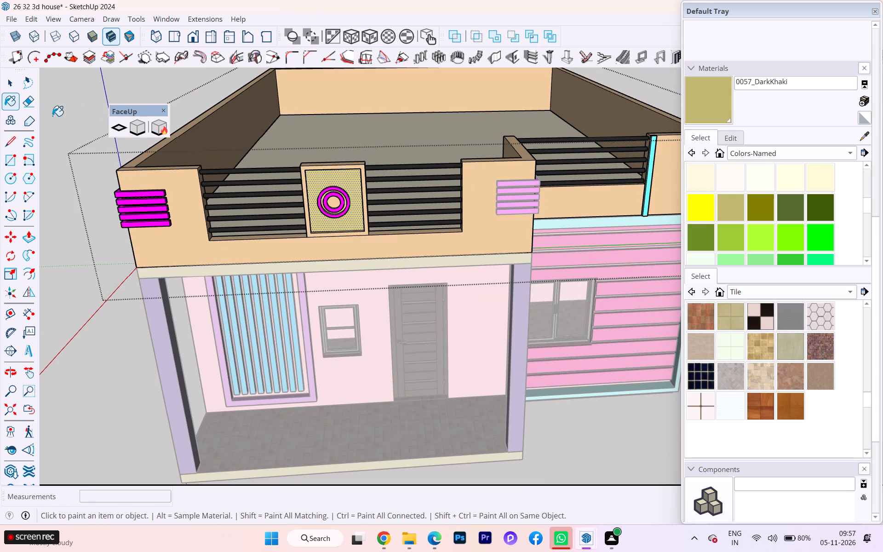
click(9, 83)
click(66, 138)
Examine the painted parapet panel, the corner ornaments, the railings and the slatted wall along the front of the house.
scroll(172, 138, down, 2)
scroll(211, 136, up, 1)
middle_drag(230, 136, 230, 126)
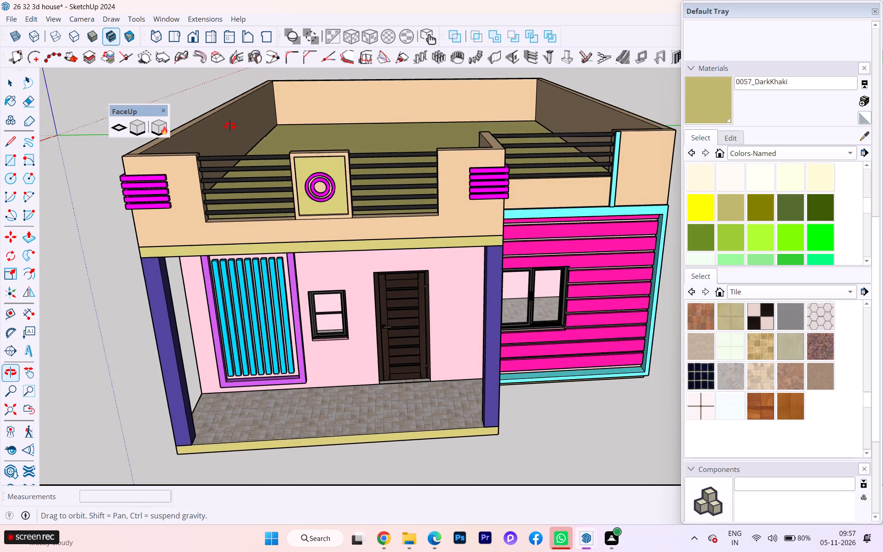
middle_drag(230, 126, 236, 132)
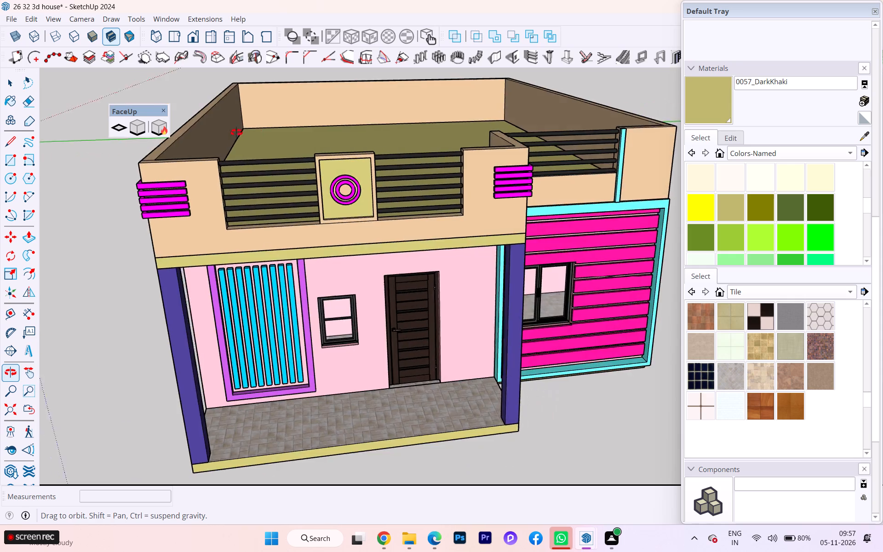
middle_drag(236, 132, 285, 83)
scroll(397, 115, up, 3)
scroll(397, 115, down, 1)
scroll(397, 115, up, 10)
scroll(403, 138, down, 1)
scroll(403, 138, up, 2)
scroll(482, 144, down, 1)
middle_drag(478, 146, 253, 167)
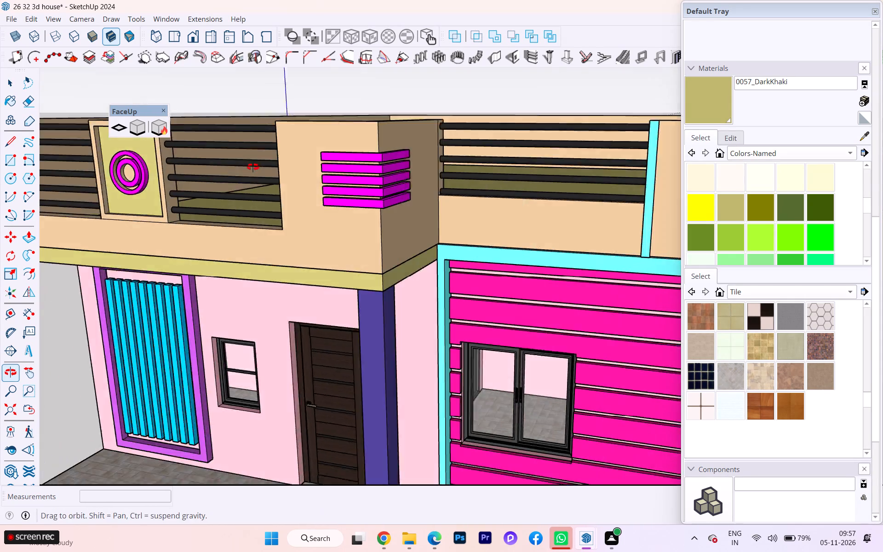
middle_drag(253, 167, 250, 167)
scroll(359, 148, down, 3)
scroll(398, 150, up, 1)
scroll(404, 150, down, 3)
scroll(530, 149, down, 4)
middle_drag(515, 155, 517, 158)
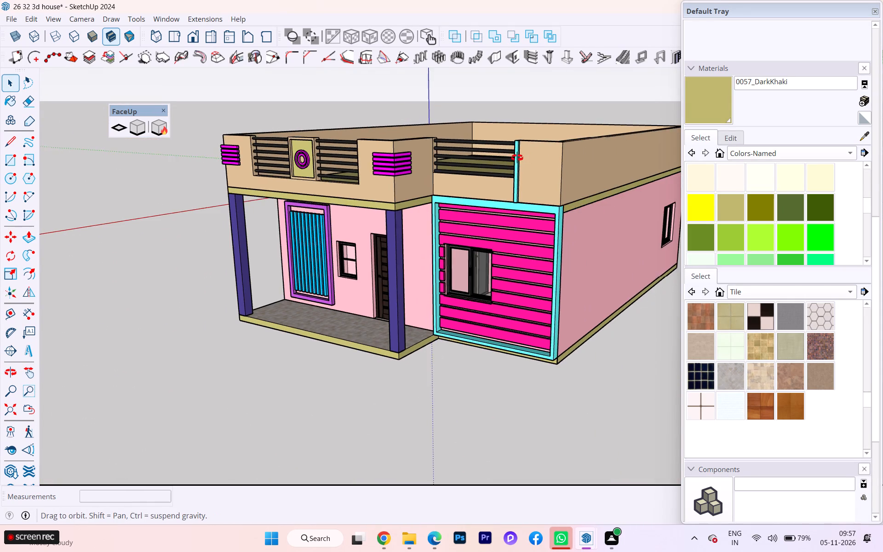
middle_drag(517, 158, 535, 187)
scroll(240, 203, down, 4)
middle_drag(212, 207, 415, 190)
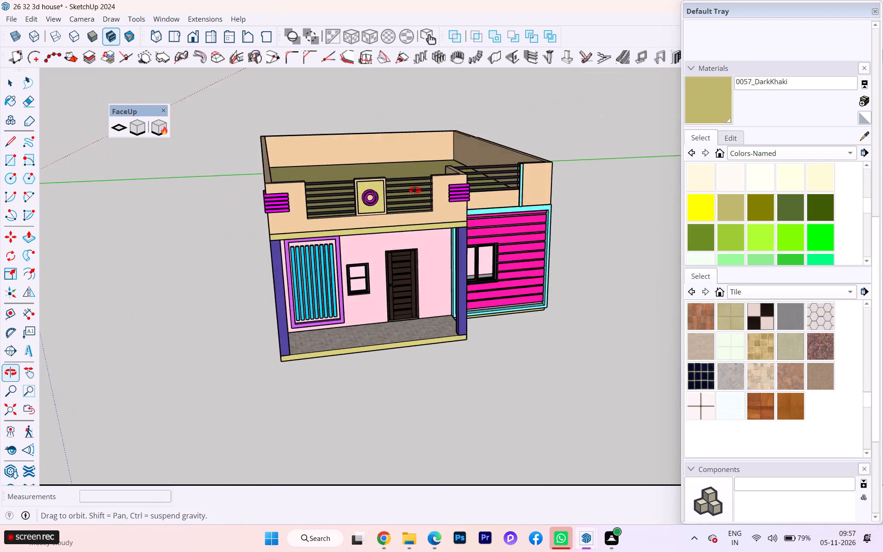
middle_drag(415, 190, 379, 130)
scroll(482, 123, up, 3)
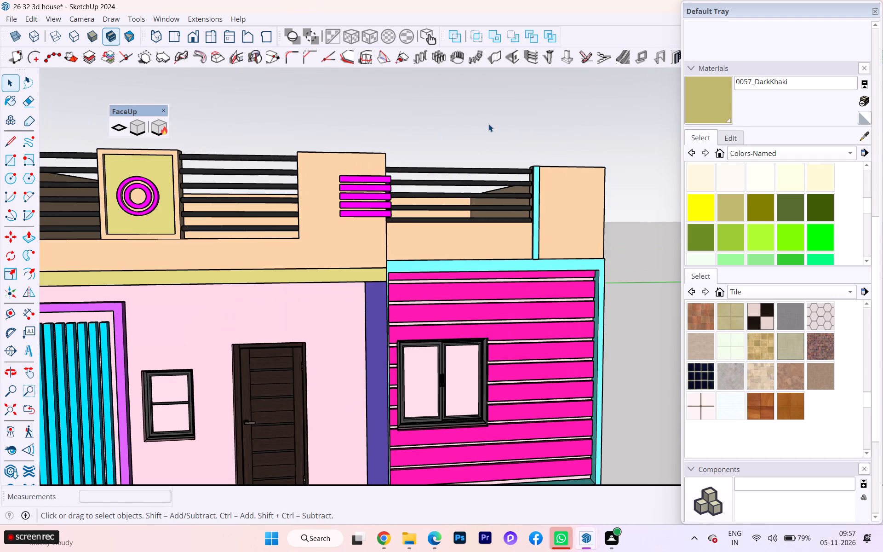
scroll(499, 125, down, 3)
scroll(499, 125, up, 1)
scroll(499, 125, down, 1)
scroll(516, 127, up, 2)
scroll(516, 127, down, 1)
scroll(516, 127, up, 4)
scroll(516, 127, down, 2)
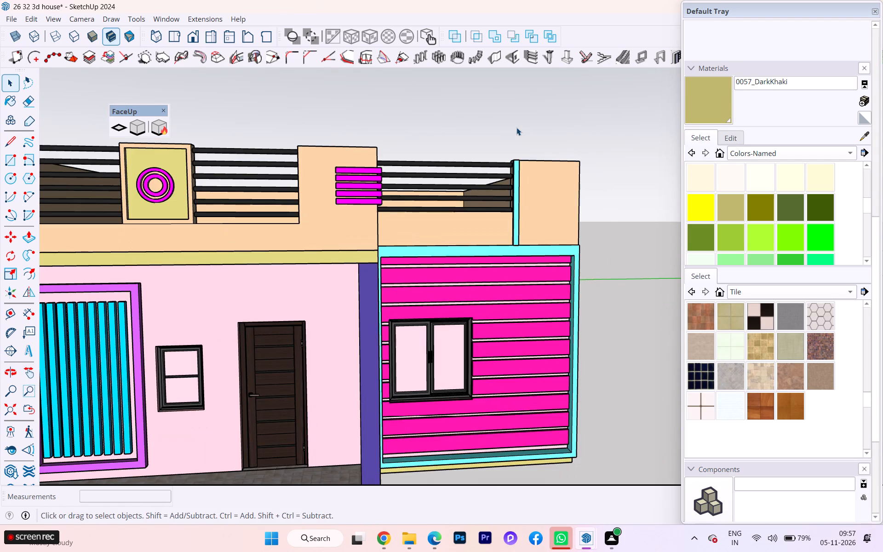
scroll(516, 127, down, 1)
middle_drag(516, 127, 444, 152)
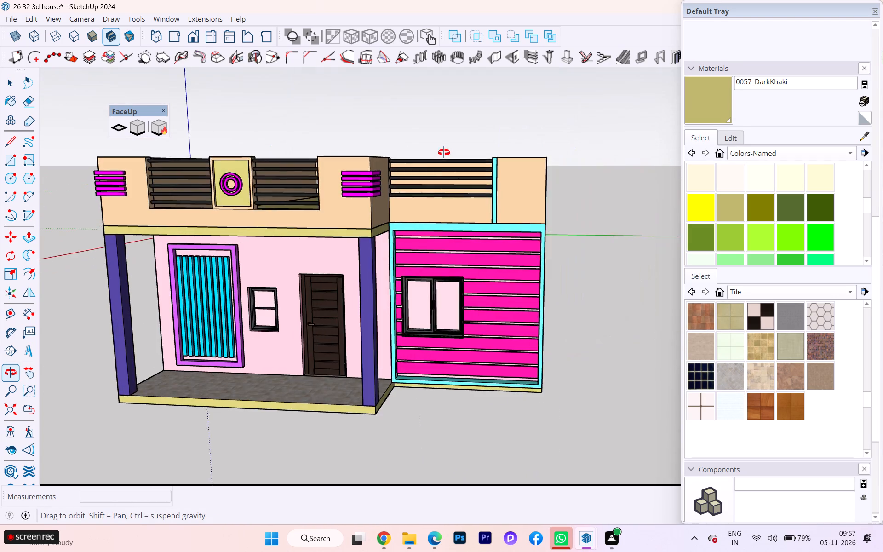
Examine the side and rear walls, windows and parapet around the whole house.
middle_drag(444, 152, 109, 219)
scroll(152, 199, down, 3)
scroll(388, 225, down, 3)
scroll(392, 227, up, 1)
middle_drag(211, 241, 118, 241)
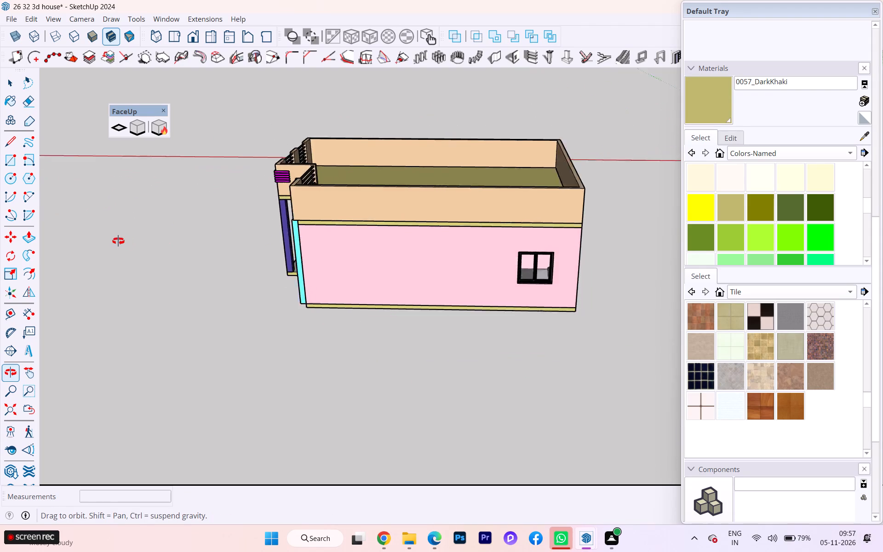
middle_drag(118, 241, 0, 221)
middle_drag(353, 238, 15, 235)
scroll(408, 229, up, 4)
middle_drag(467, 229, 343, 249)
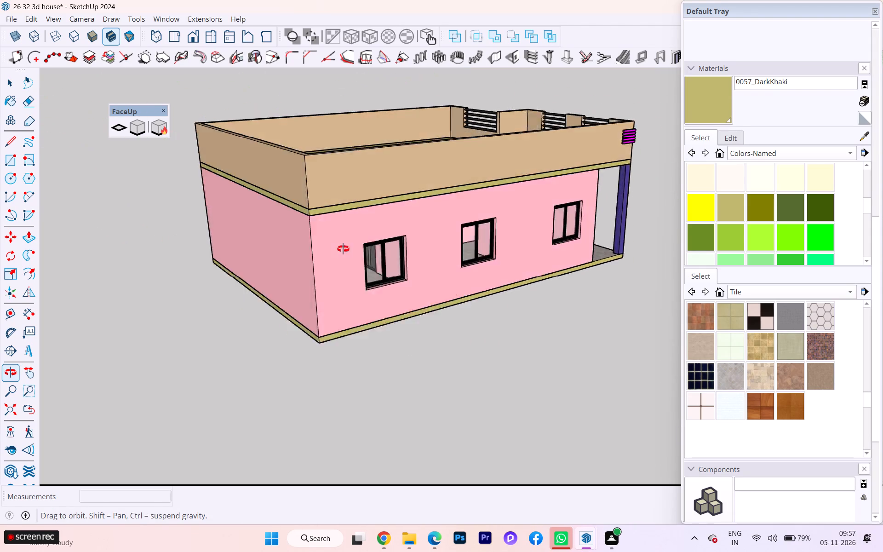
middle_drag(343, 249, 25, 235)
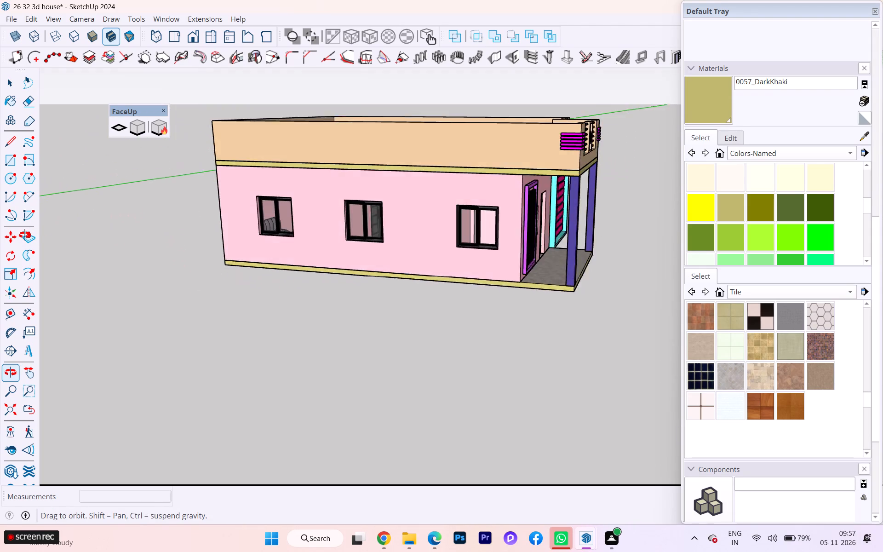
middle_drag(25, 235, 155, 232)
scroll(207, 229, down, 2)
scroll(270, 206, down, 1)
middle_drag(270, 206, 269, 195)
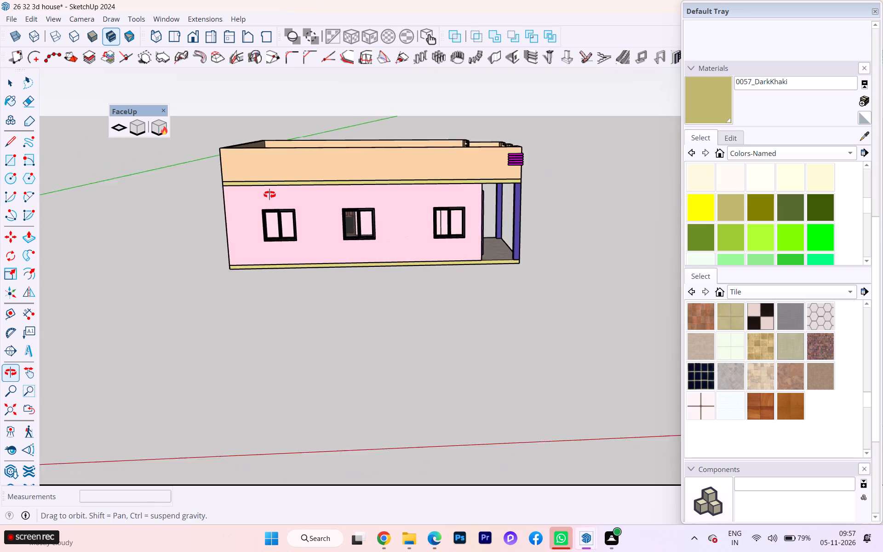
middle_drag(269, 195, 269, 190)
scroll(355, 169, up, 3)
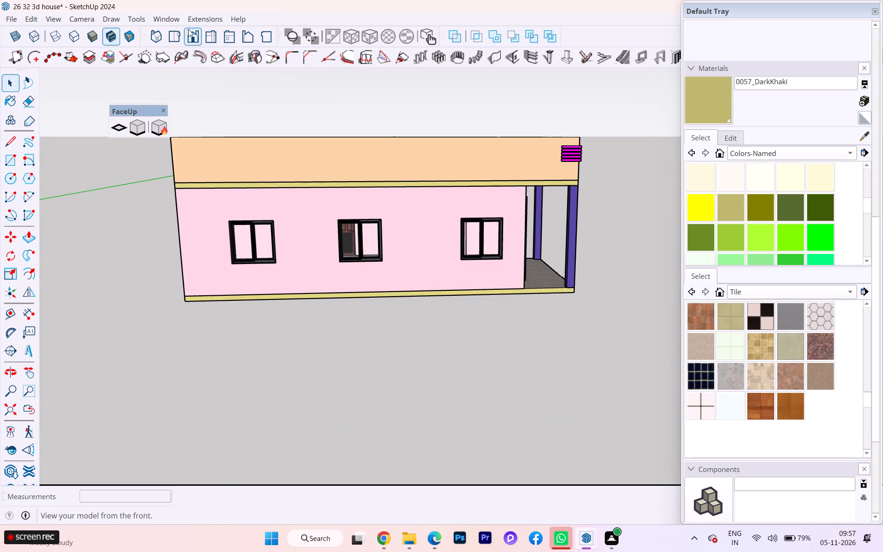
Check the house in the standard top, right, left, back, isometric and front views.
click(173, 31)
click(217, 34)
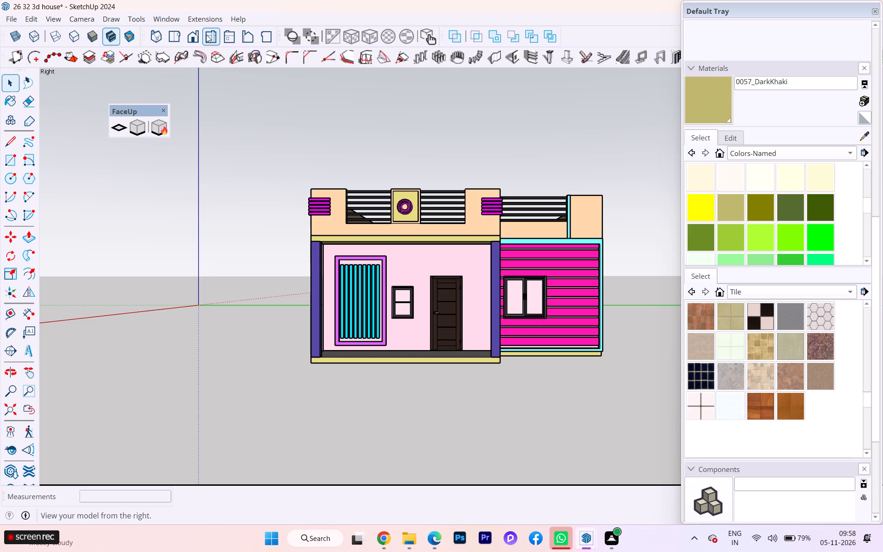
click(206, 34)
click(227, 37)
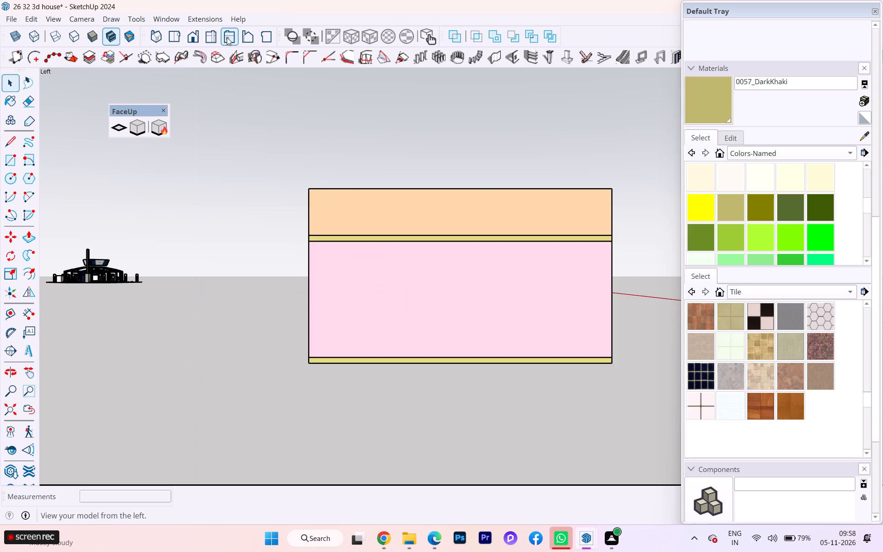
click(242, 37)
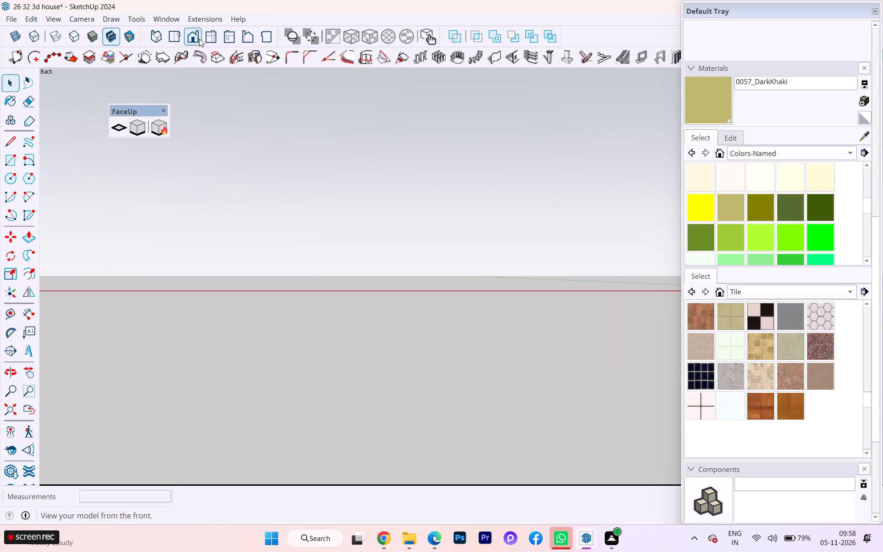
click(170, 38)
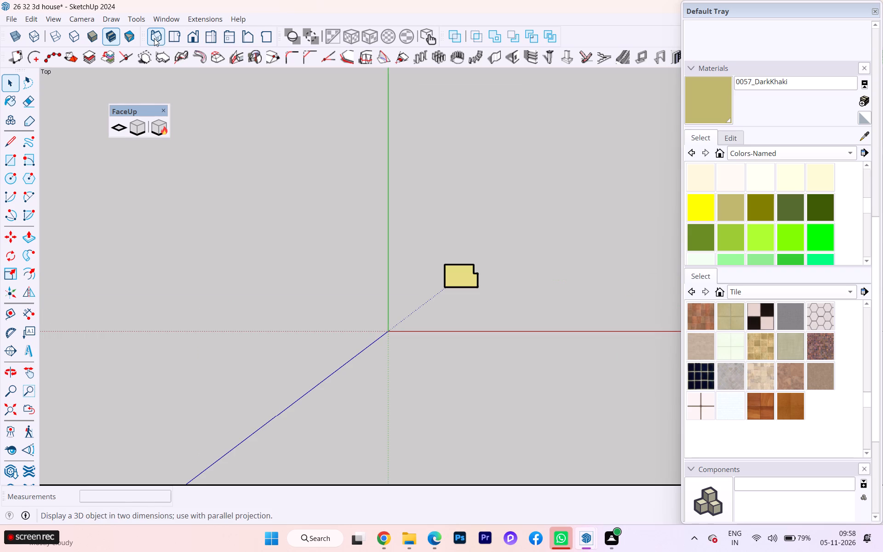
click(154, 38)
click(196, 36)
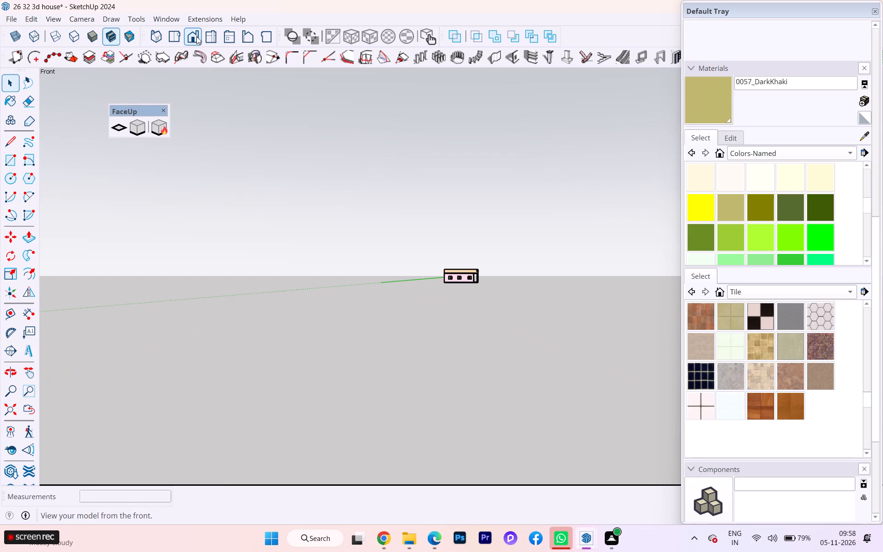
scroll(481, 225, up, 1)
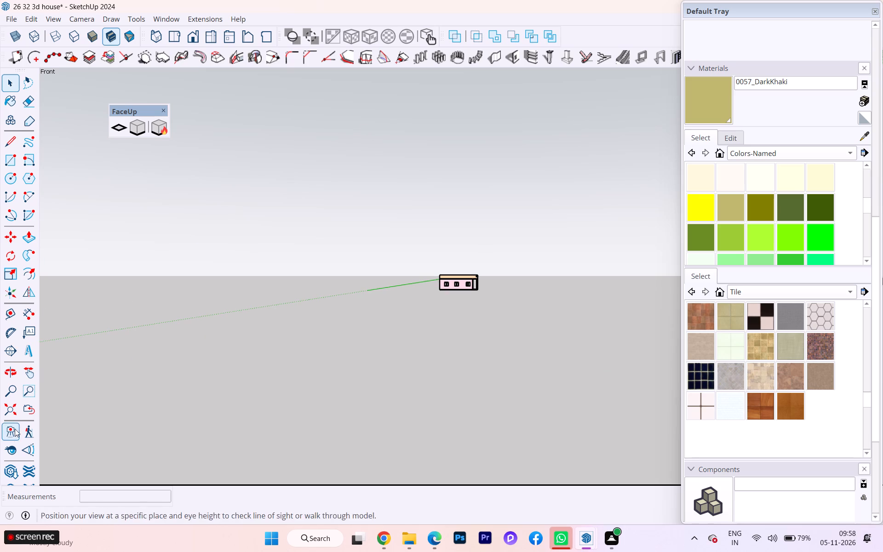
Open the group containing the detached black object far from the house for editing.
click(16, 409)
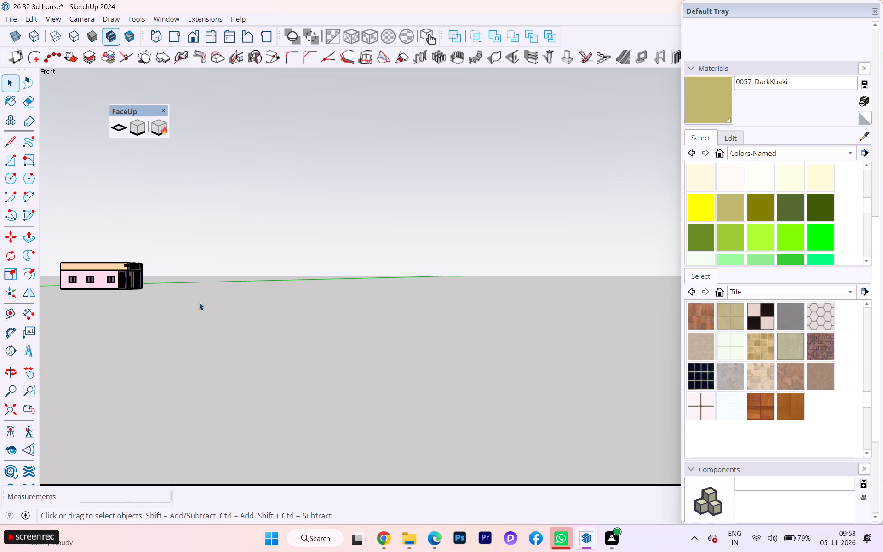
scroll(209, 294, down, 1)
scroll(212, 294, up, 3)
scroll(536, 320, down, 2)
scroll(547, 324, up, 1)
scroll(550, 325, down, 1)
scroll(624, 333, down, 2)
scroll(620, 333, up, 1)
scroll(618, 334, down, 4)
scroll(591, 330, up, 1)
scroll(404, 315, down, 9)
scroll(390, 317, up, 1)
scroll(390, 317, down, 2)
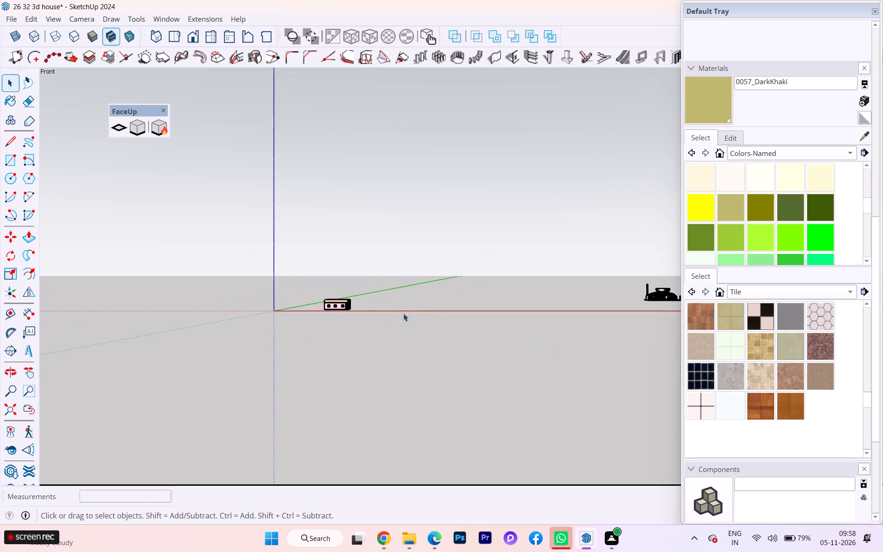
click(662, 287)
click(663, 294)
double_click(661, 299)
scroll(414, 293, up, 1)
scroll(412, 293, down, 1)
scroll(405, 292, up, 1)
scroll(230, 318, down, 1)
scroll(229, 318, up, 1)
scroll(227, 319, down, 5)
scroll(158, 324, down, 4)
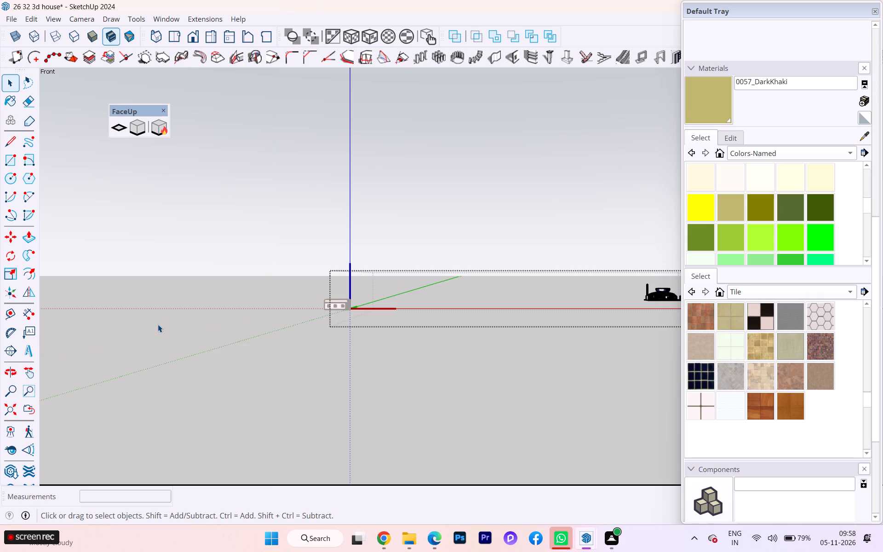
click(211, 18)
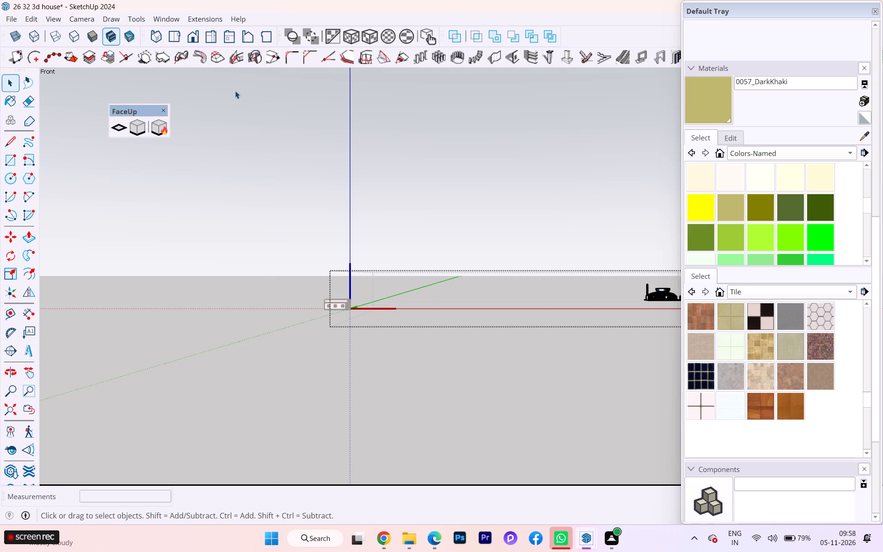
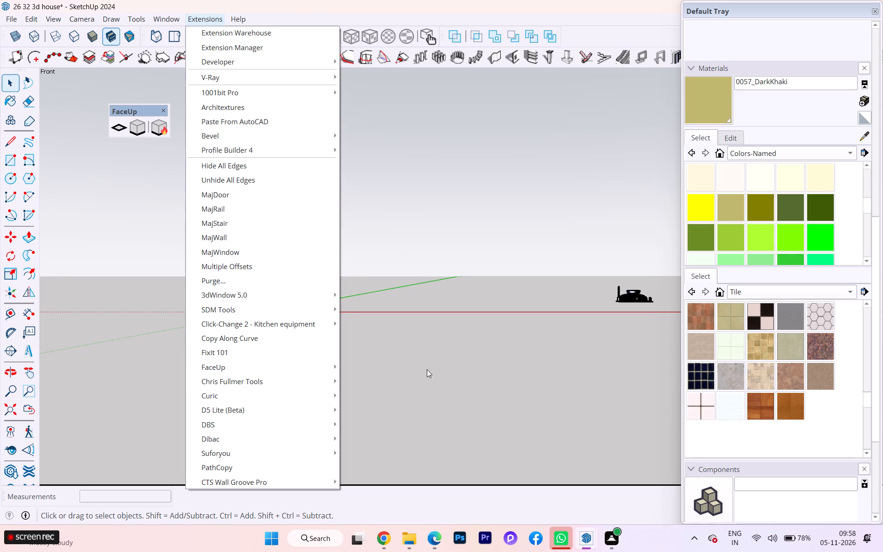
Delete the detached black object that stands far away from the house.
click(425, 282)
click(631, 305)
click(632, 295)
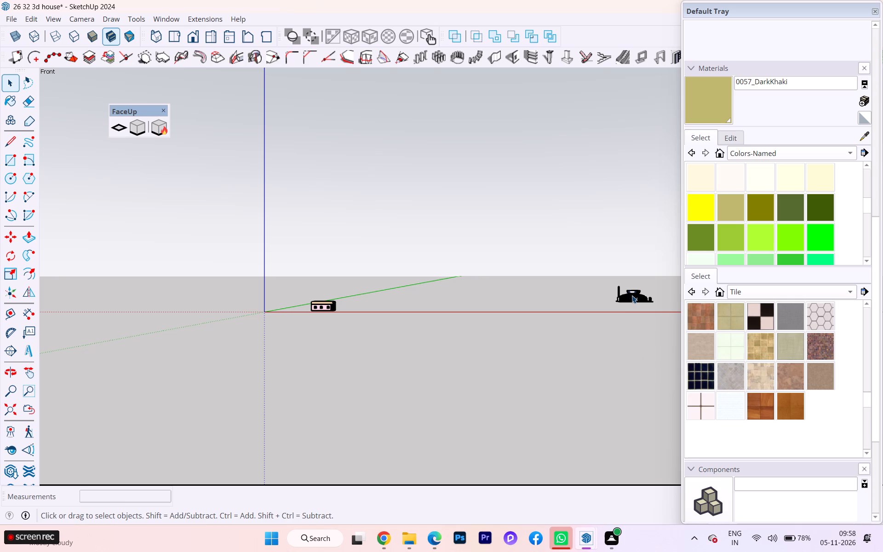
click(632, 295)
scroll(576, 318, up, 4)
scroll(136, 383, down, 3)
scroll(227, 384, down, 3)
scroll(227, 384, up, 2)
scroll(65, 419, down, 7)
scroll(48, 423, up, 1)
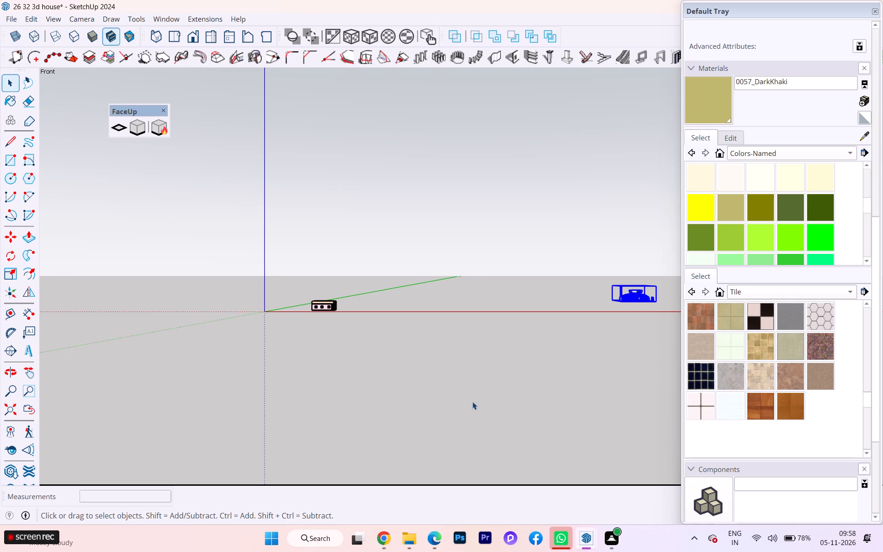
key(Delete)
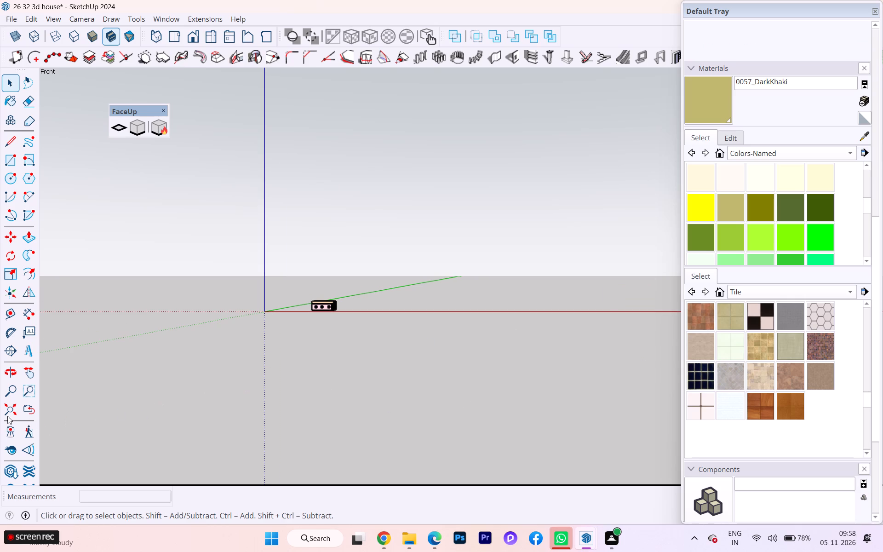
Fit the house in view and examine the long wall with the three windows and the parapet above it.
click(8, 412)
scroll(139, 393, down, 2)
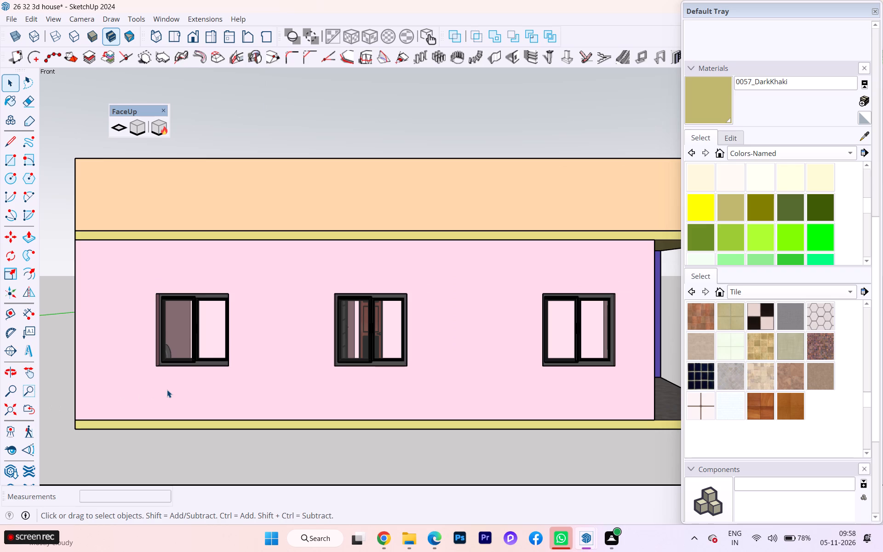
scroll(167, 390, down, 1)
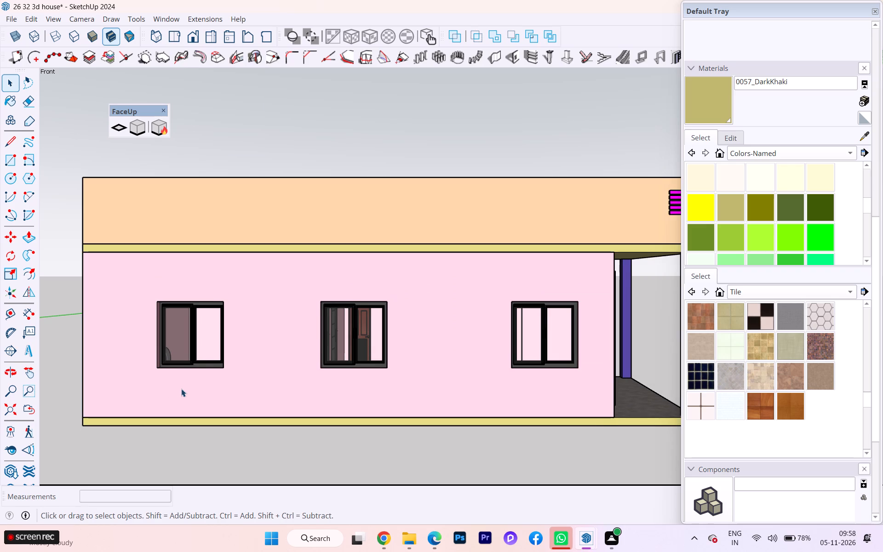
scroll(181, 389, down, 1)
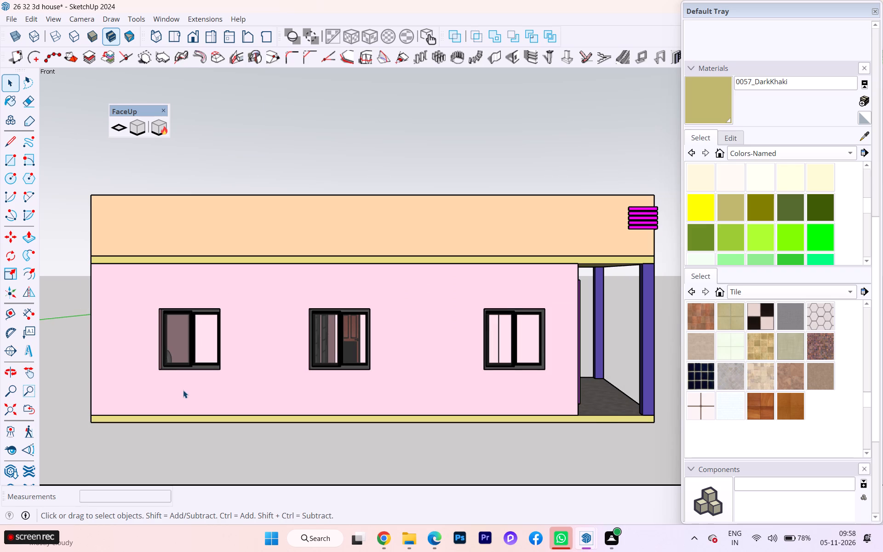
scroll(183, 390, up, 1)
scroll(183, 390, down, 1)
scroll(183, 390, up, 2)
scroll(196, 392, down, 1)
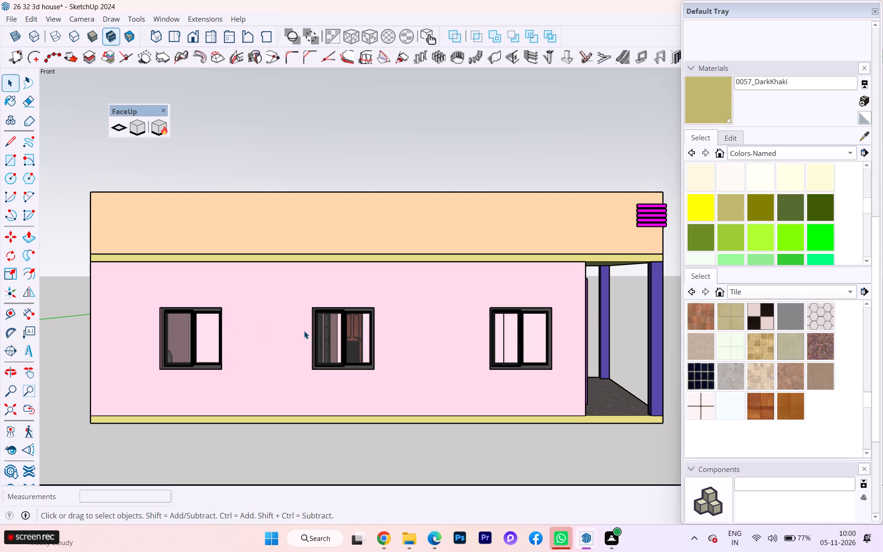
scroll(317, 321, up, 1)
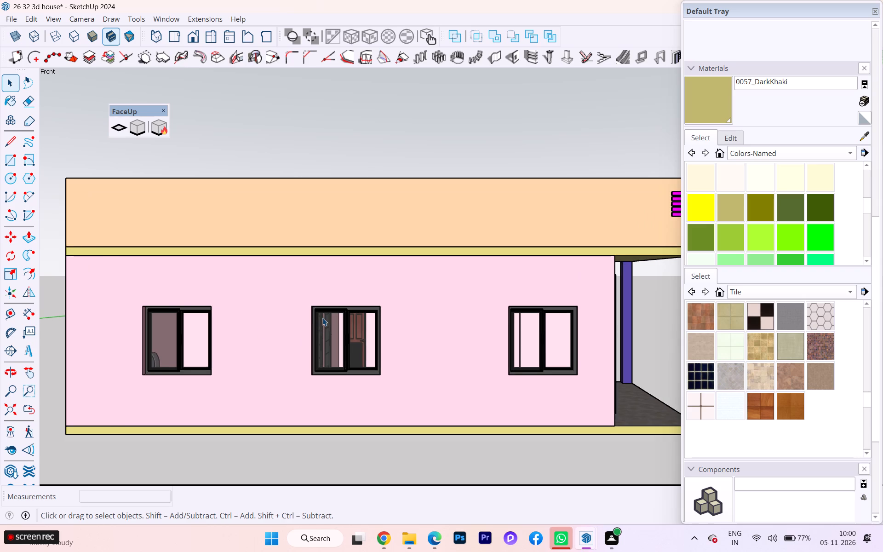
scroll(308, 320, down, 2)
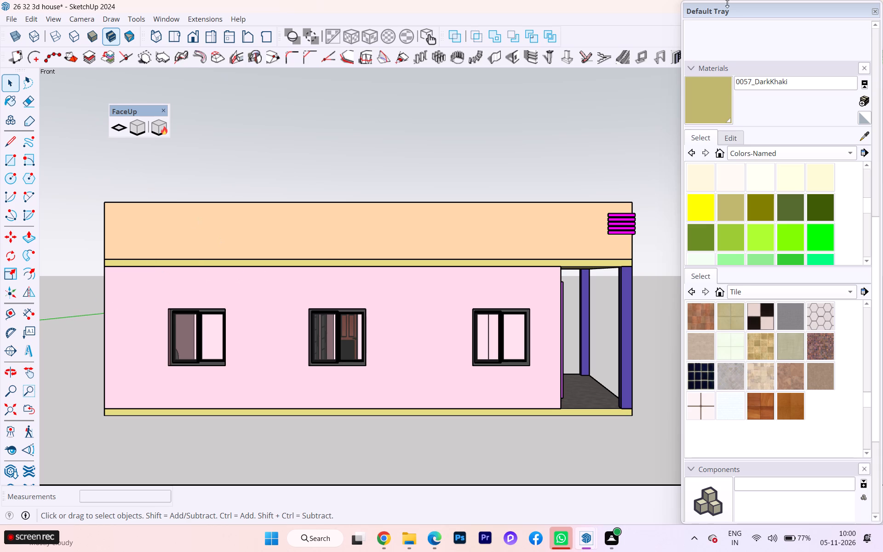
Show the section tools and place a section plane on the outer face with the three windows.
right_click(600, 35)
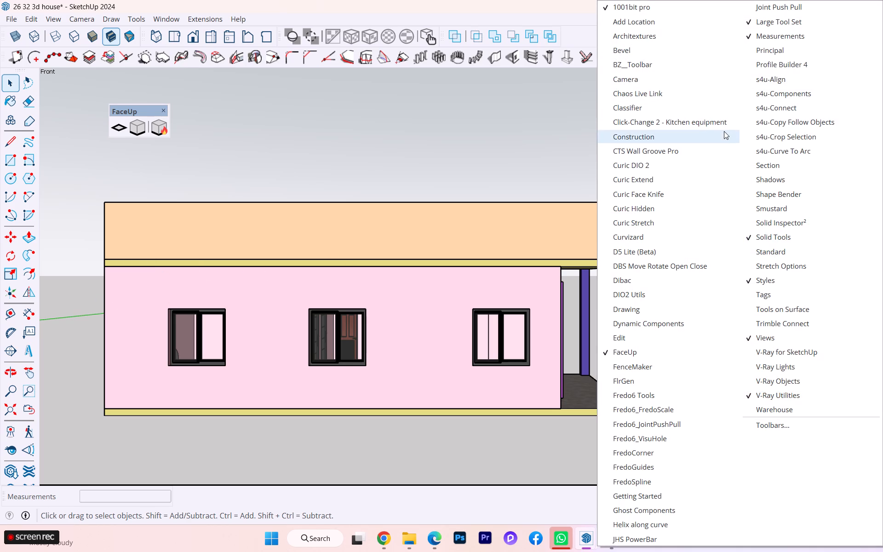
click(749, 159)
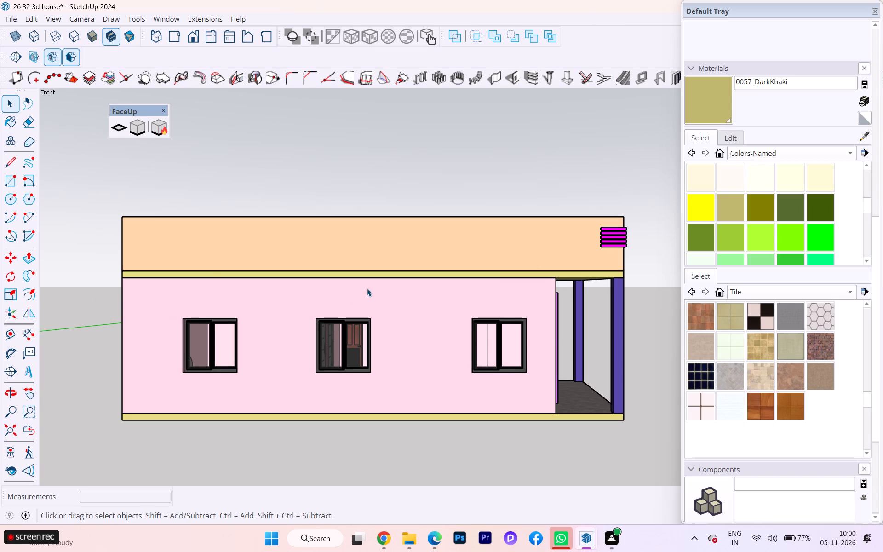
click(14, 57)
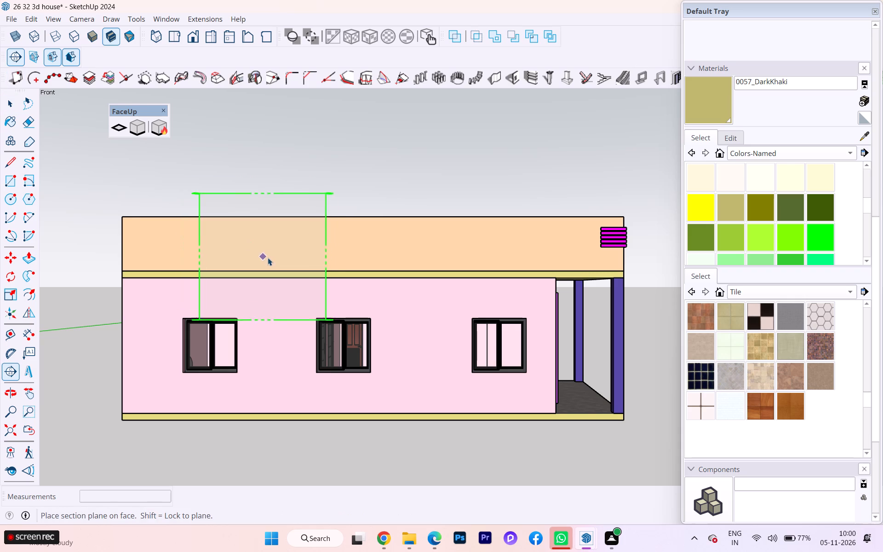
click(275, 260)
click(502, 292)
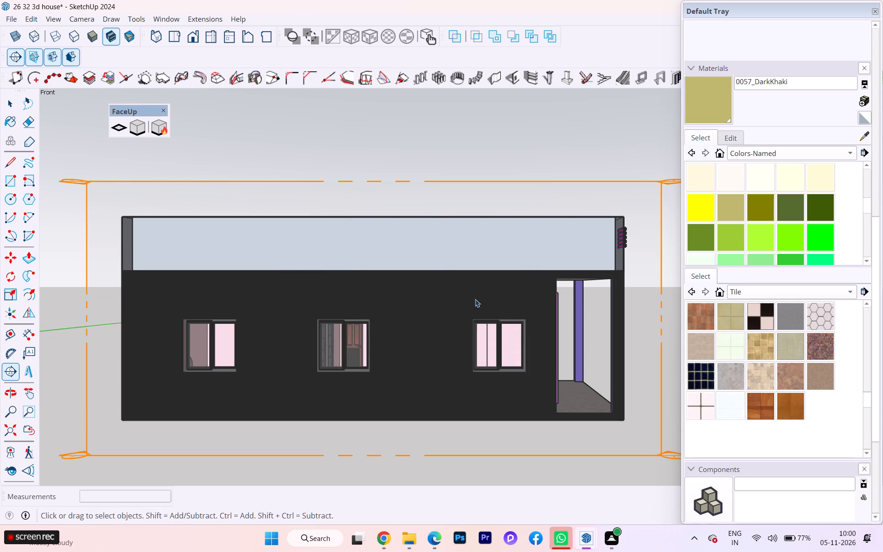
Move the section plane about 1' 6 13/16" into the house so that it cuts through the rooms.
drag(273, 461, 276, 457)
click(276, 457)
key(m)
click(275, 457)
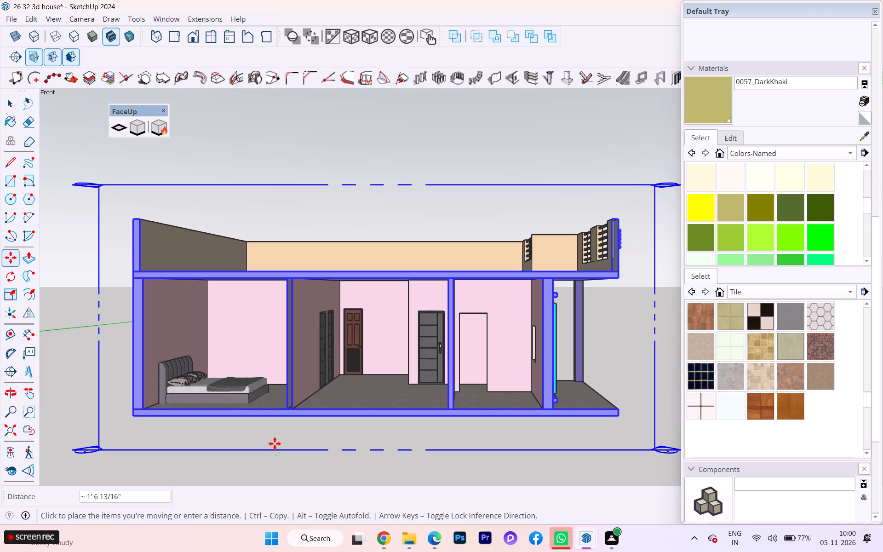
click(275, 443)
scroll(500, 389, up, 2)
scroll(500, 388, down, 2)
scroll(500, 388, up, 1)
scroll(484, 378, down, 1)
middle_drag(482, 399, 483, 408)
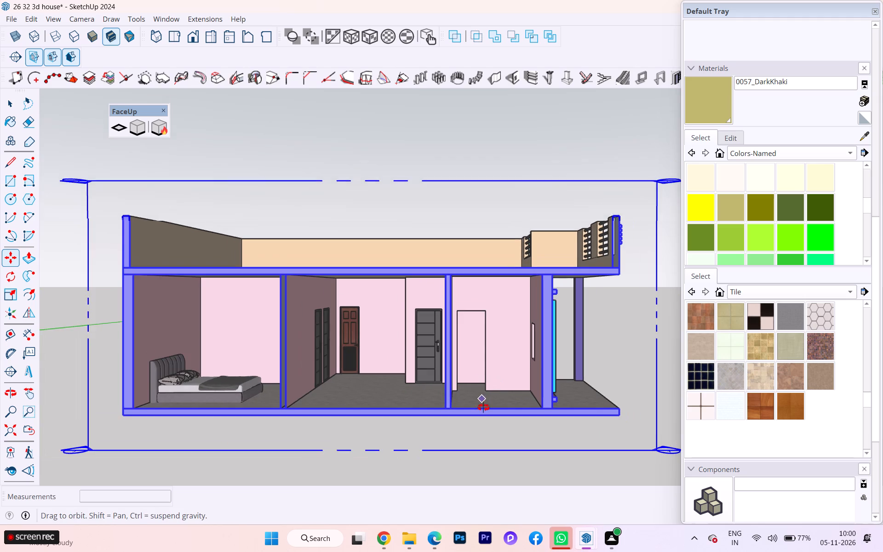
middle_drag(483, 408, 491, 447)
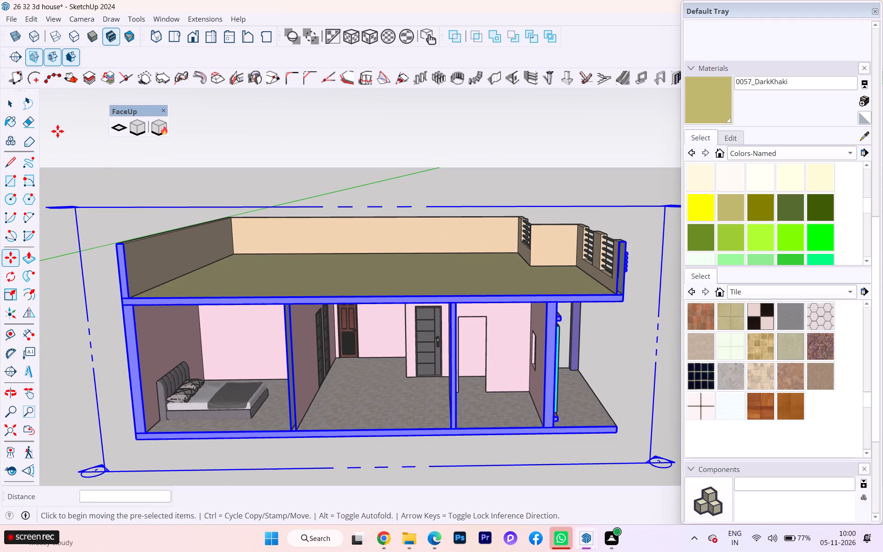
click(17, 107)
click(114, 197)
Examine the sectioned interior: the bedroom, partition walls, doors, floor and the roof terrace above.
scroll(269, 215, down, 1)
middle_drag(279, 213, 279, 212)
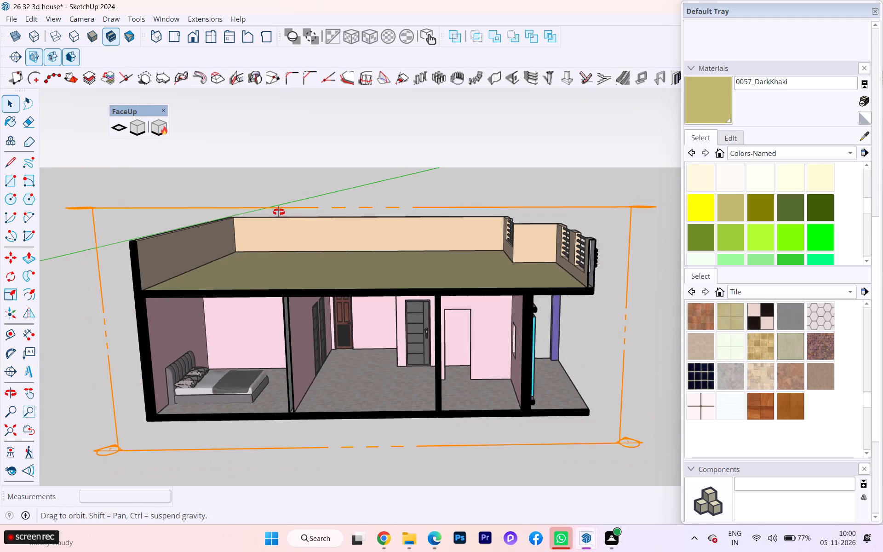
middle_drag(279, 212, 221, 216)
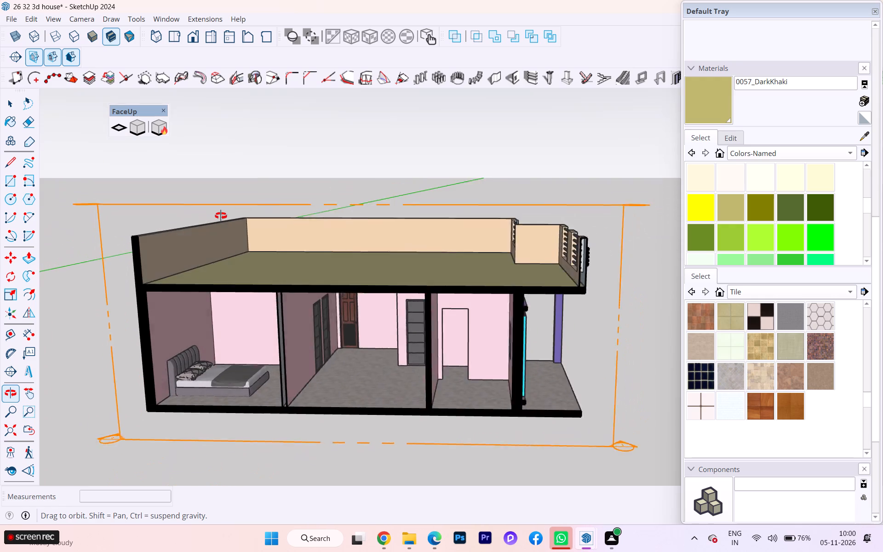
middle_drag(221, 216, 327, 189)
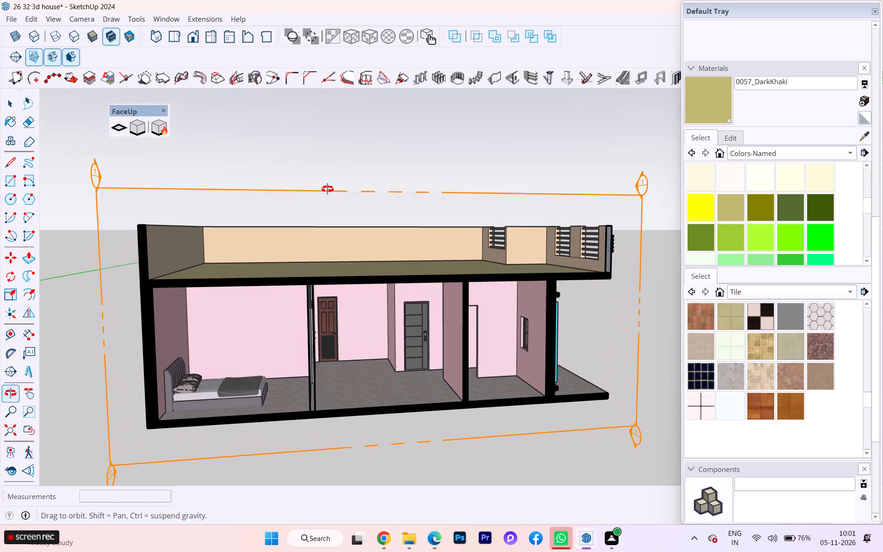
middle_drag(327, 189, 281, 180)
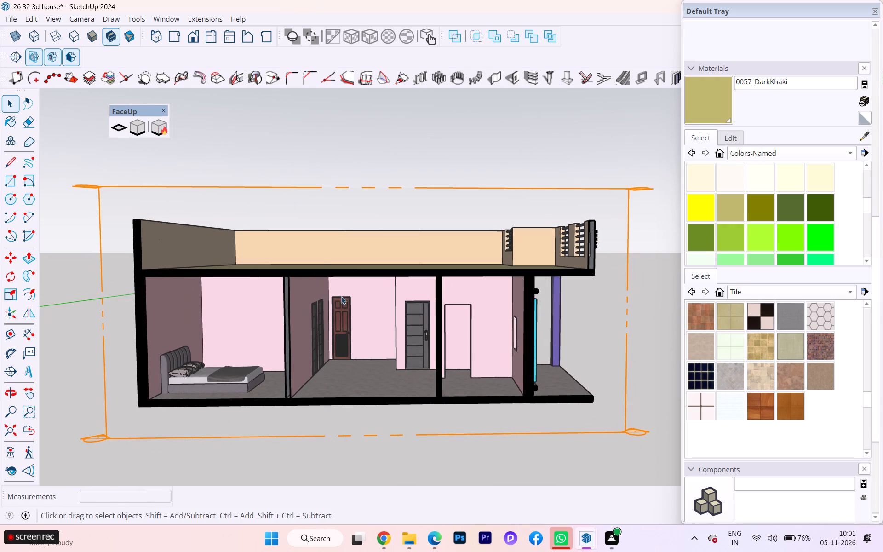
scroll(344, 302, up, 3)
scroll(343, 303, down, 1)
scroll(343, 303, up, 2)
scroll(343, 303, down, 4)
middle_drag(316, 313, 368, 310)
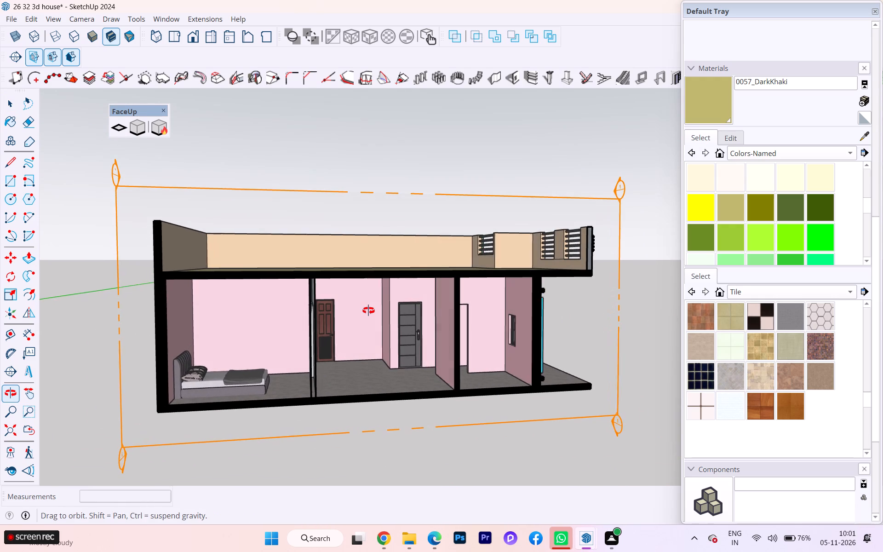
middle_drag(368, 310, 338, 313)
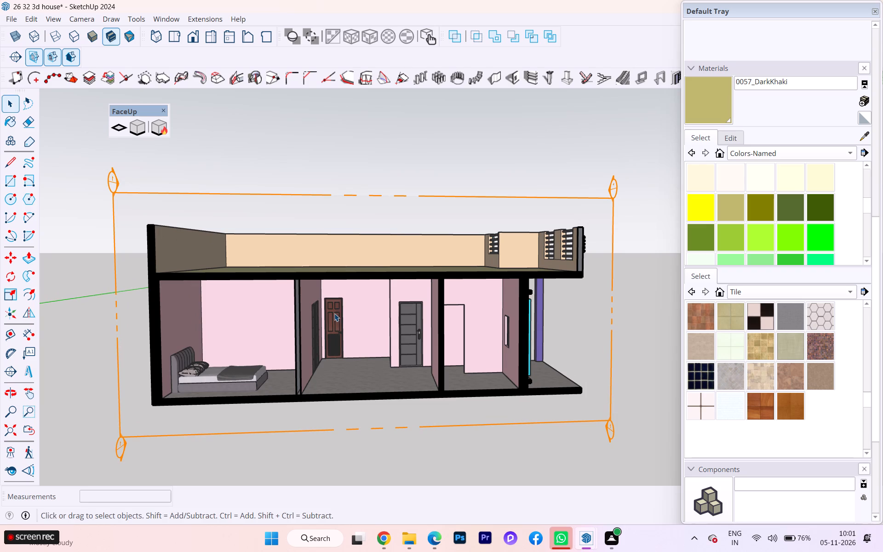
scroll(321, 314, up, 4)
scroll(297, 322, down, 3)
scroll(296, 322, up, 1)
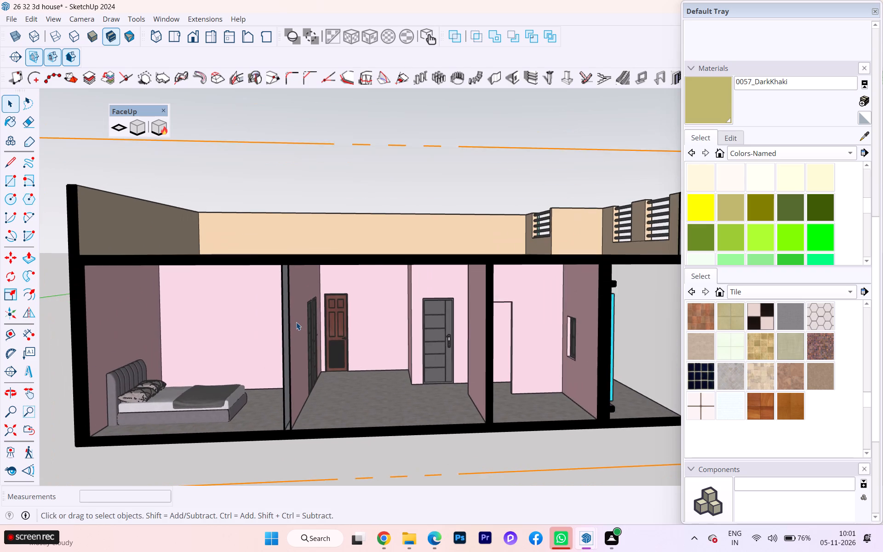
scroll(295, 322, down, 1)
middle_drag(293, 320, 253, 331)
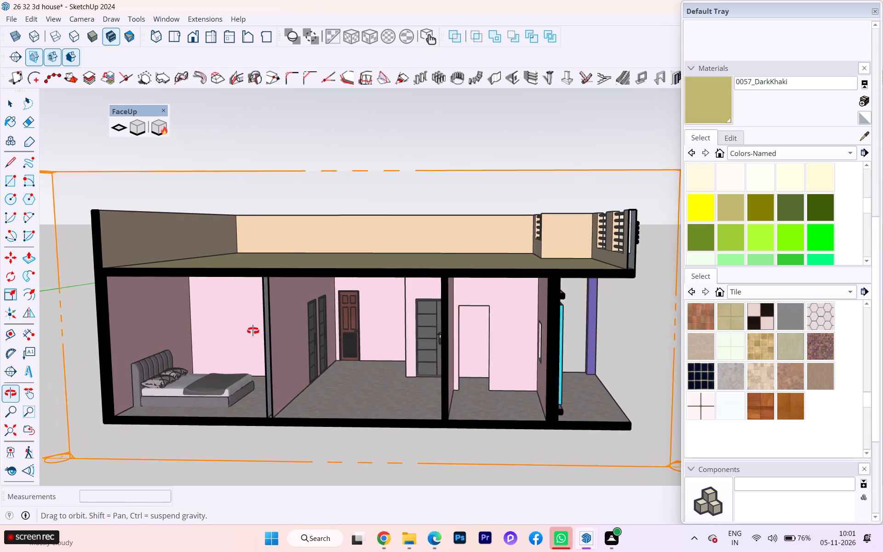
middle_drag(253, 331, 273, 330)
scroll(282, 308, up, 2)
scroll(279, 307, down, 2)
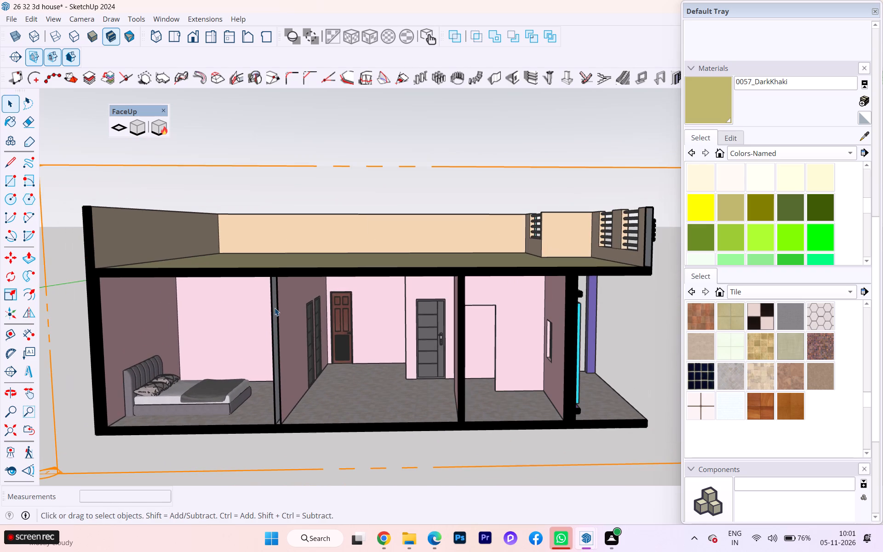
click(275, 312)
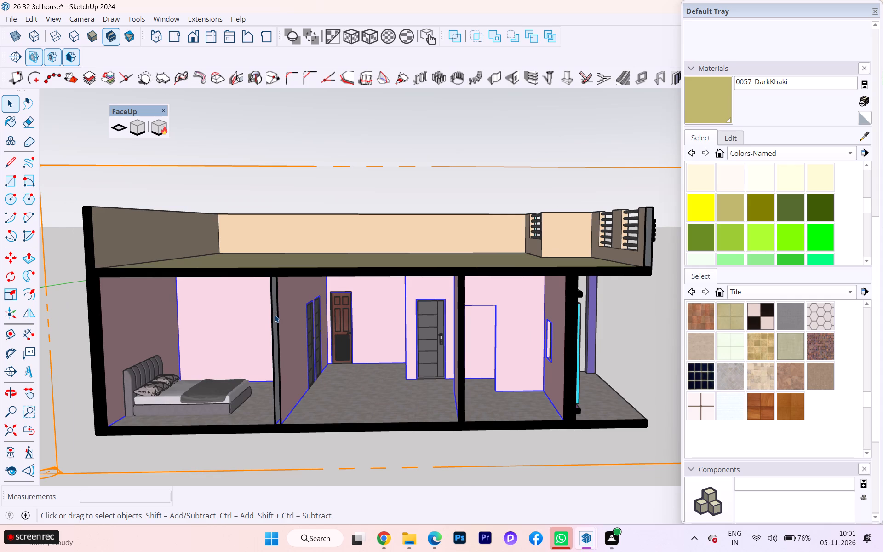
scroll(309, 330, down, 2)
middle_drag(359, 327, 409, 322)
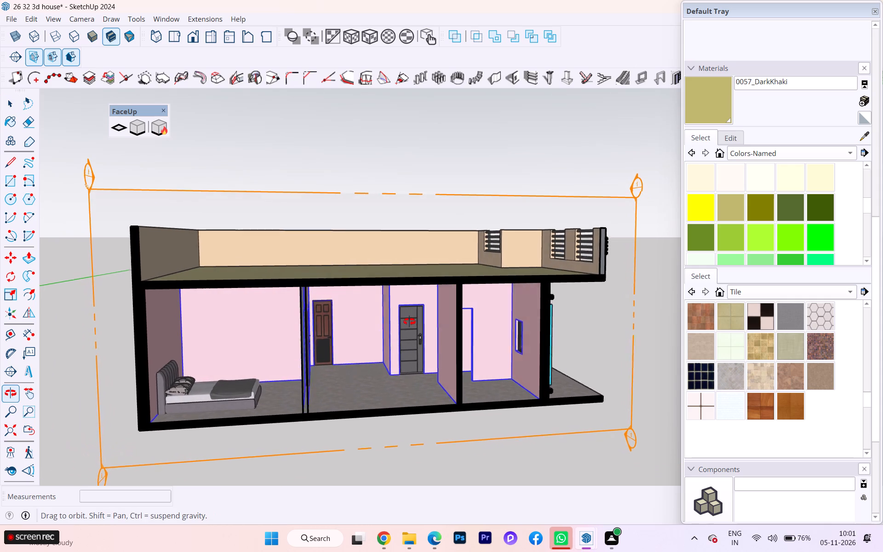
middle_drag(409, 322, 382, 324)
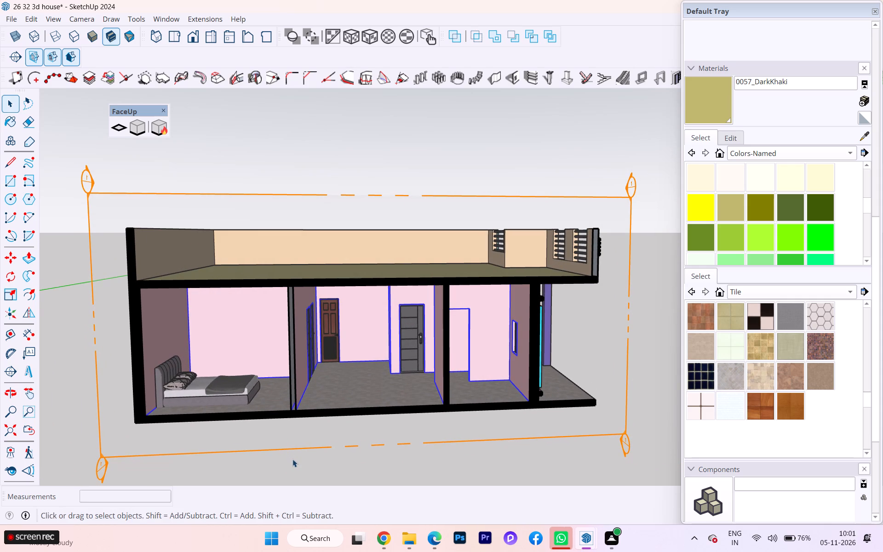
click(292, 459)
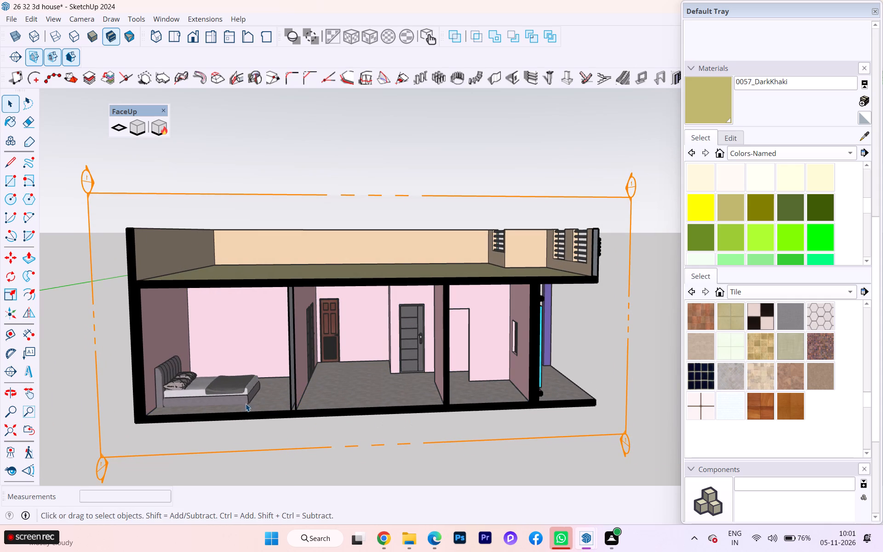
Move the bed vertically along the blue axis to set it on the bedroom floor.
middle_drag(275, 401, 342, 393)
scroll(198, 411, up, 14)
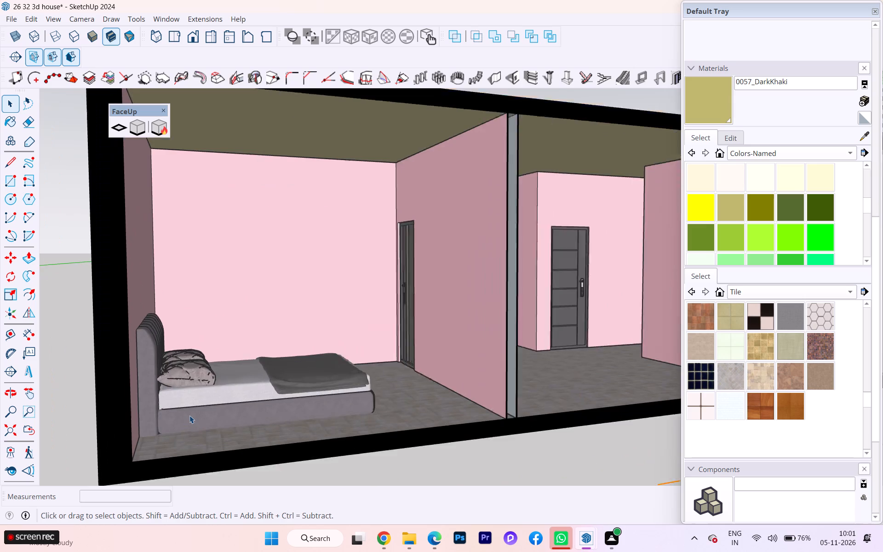
click(189, 415)
key(m)
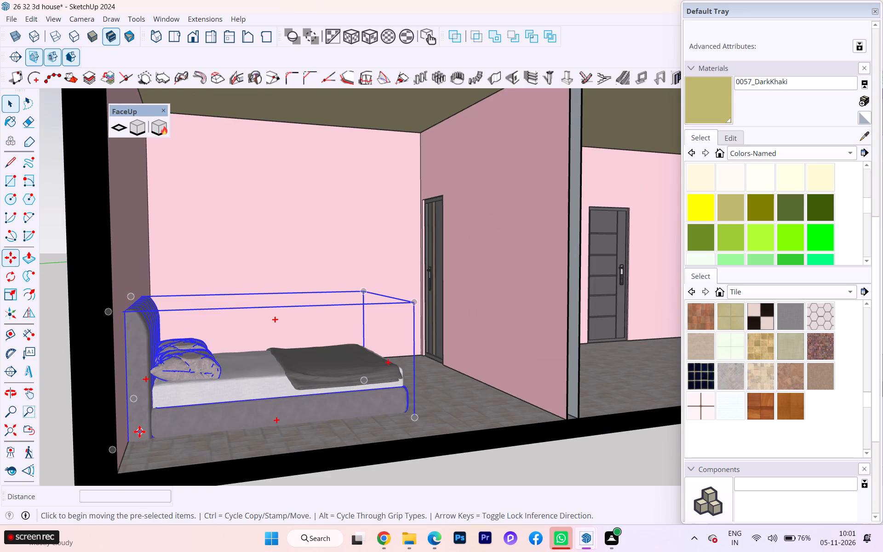
click(132, 433)
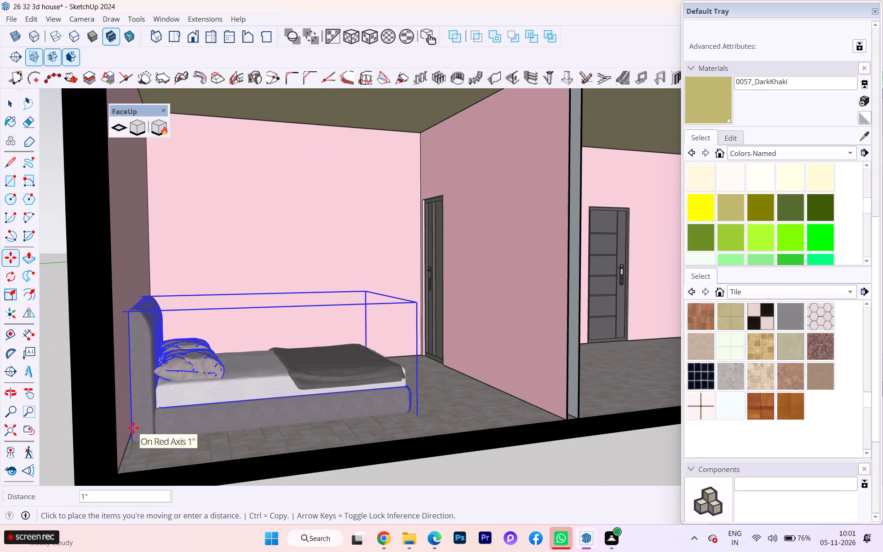
key(Up)
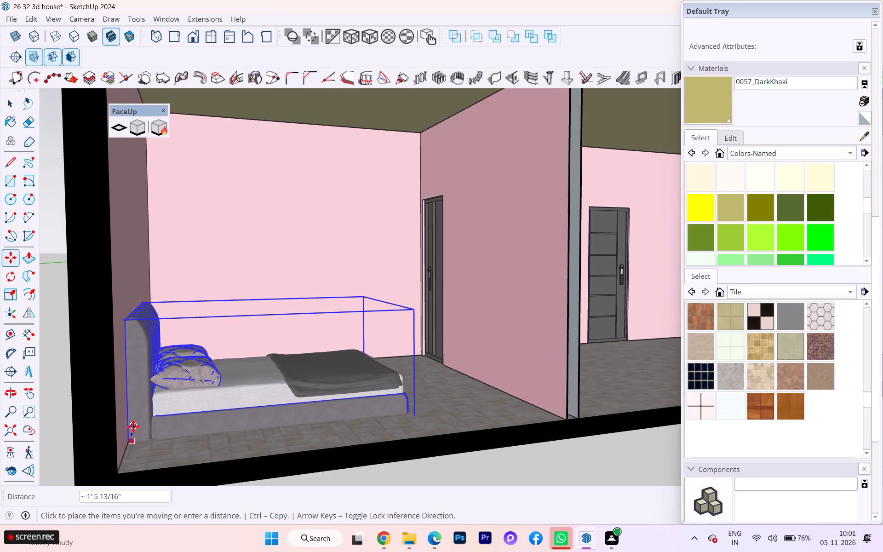
click(133, 428)
scroll(276, 358, up, 1)
scroll(280, 358, down, 5)
scroll(315, 357, up, 1)
middle_drag(321, 357, 226, 369)
scroll(321, 357, down, 1)
click(2, 114)
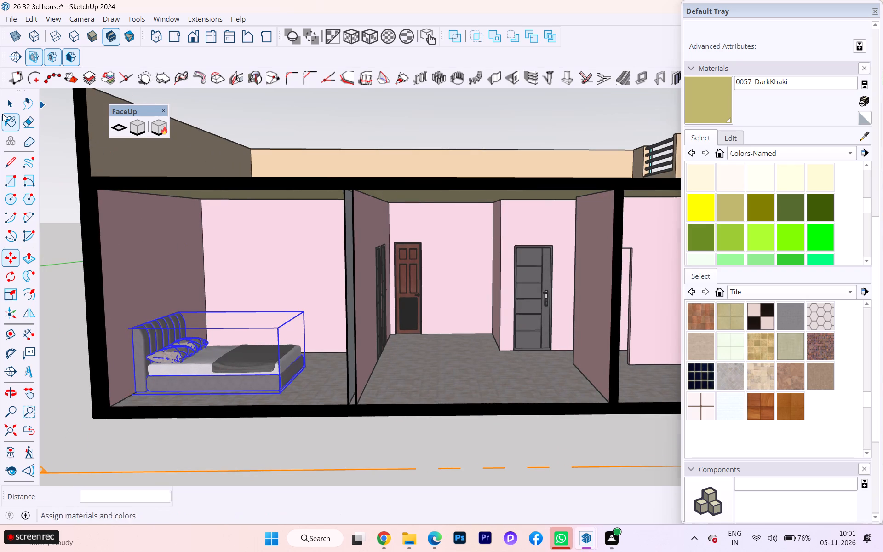
Deselect the bed and examine the sectioned rooms with their partition walls, doors and floor.
click(1, 106)
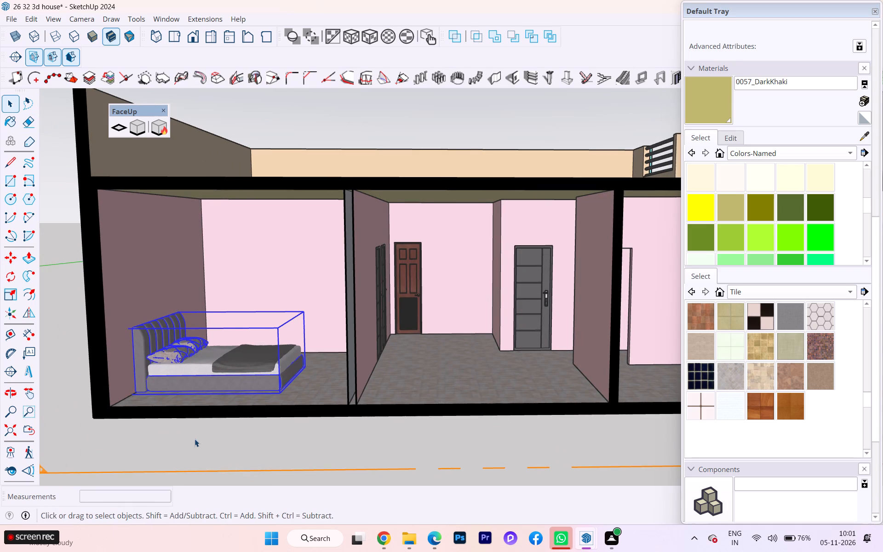
click(195, 439)
middle_drag(259, 414, 315, 394)
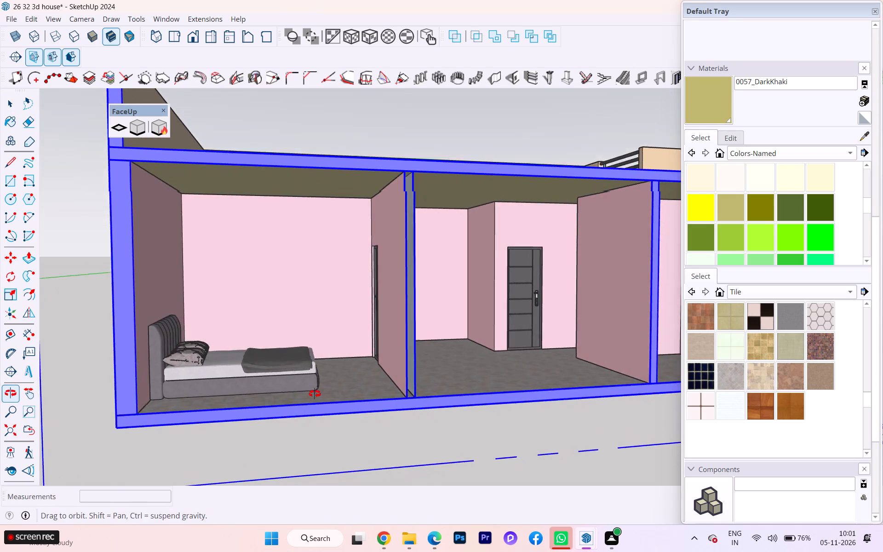
middle_drag(315, 394, 315, 393)
scroll(292, 389, down, 5)
scroll(425, 360, down, 2)
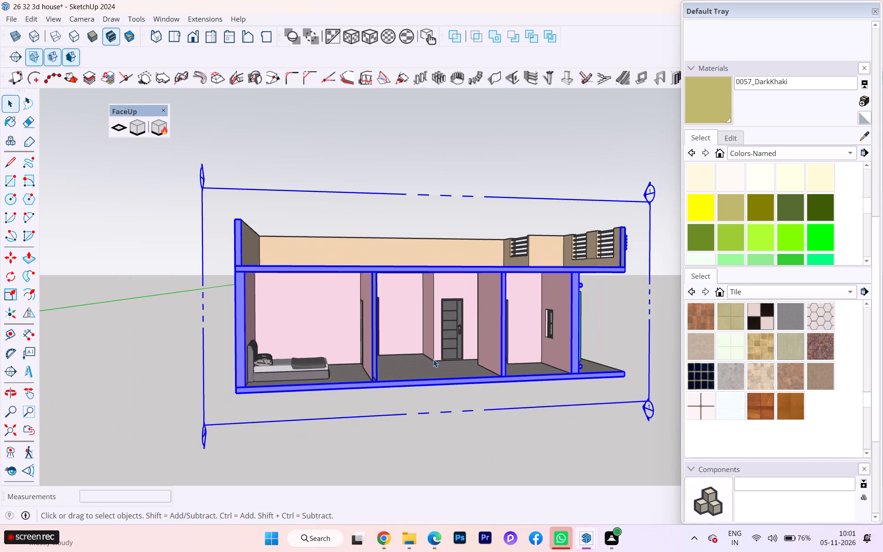
scroll(434, 358, up, 3)
middle_drag(474, 350, 449, 354)
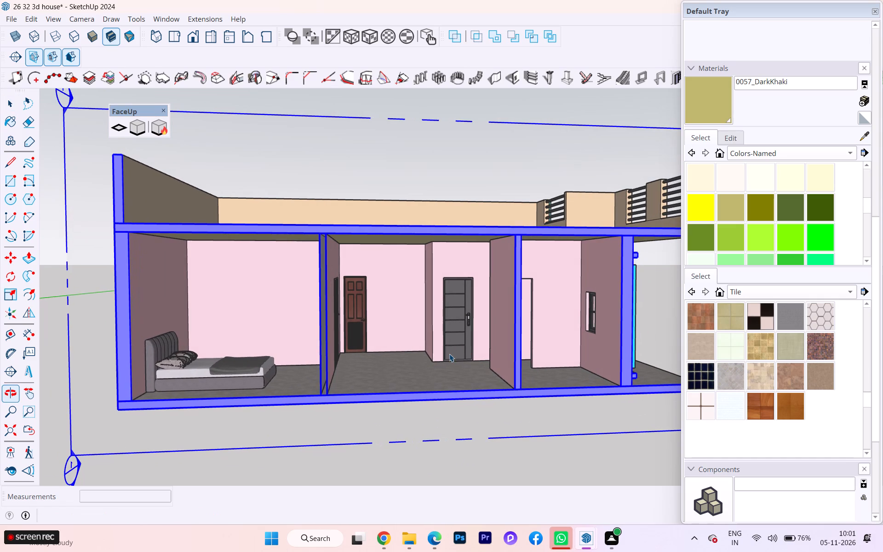
scroll(441, 354, down, 2)
click(542, 464)
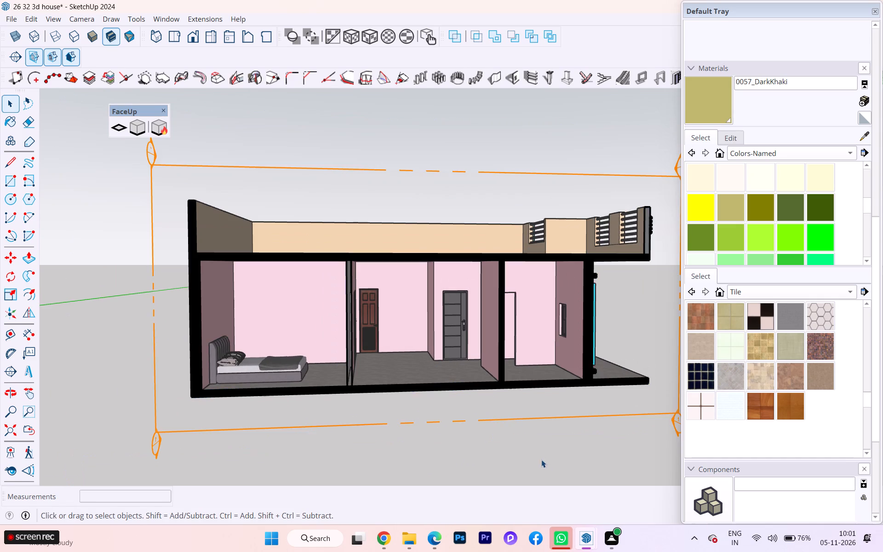
middle_drag(546, 437, 540, 427)
scroll(492, 389, up, 1)
scroll(507, 411, down, 1)
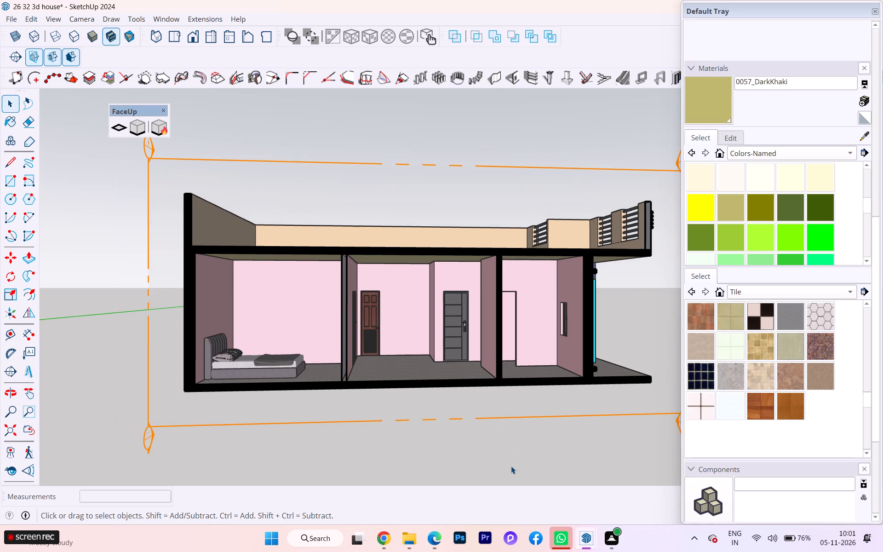
Undo the bed's vertical move and the section plane's move and placement.
key(ctrl+z)
key(ctrl+z)
key(ctrl+z)
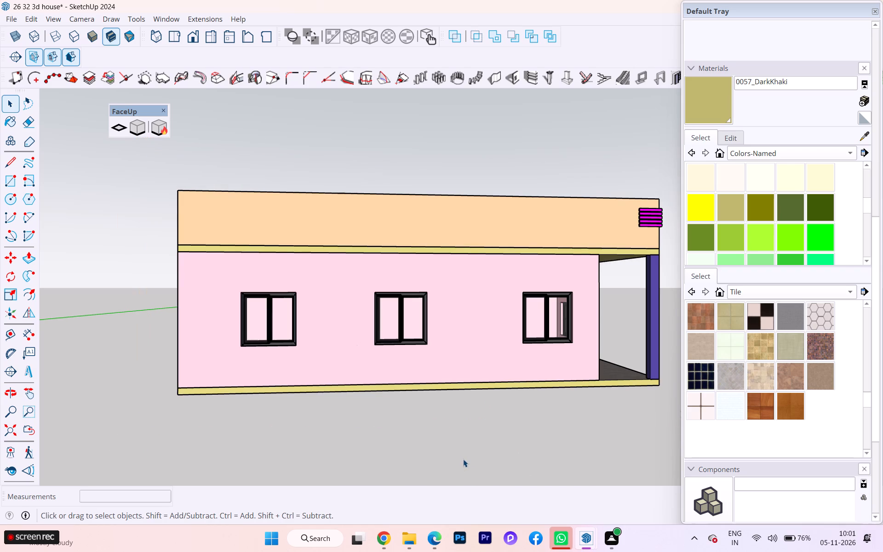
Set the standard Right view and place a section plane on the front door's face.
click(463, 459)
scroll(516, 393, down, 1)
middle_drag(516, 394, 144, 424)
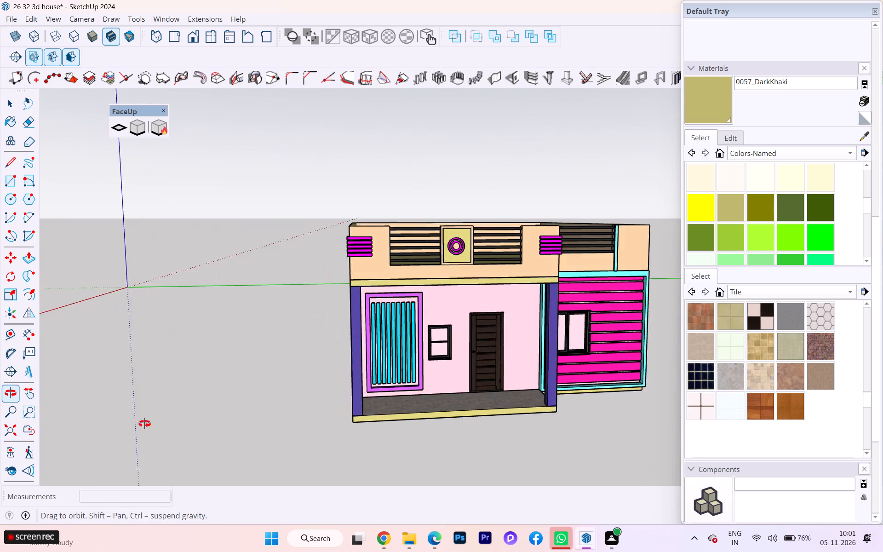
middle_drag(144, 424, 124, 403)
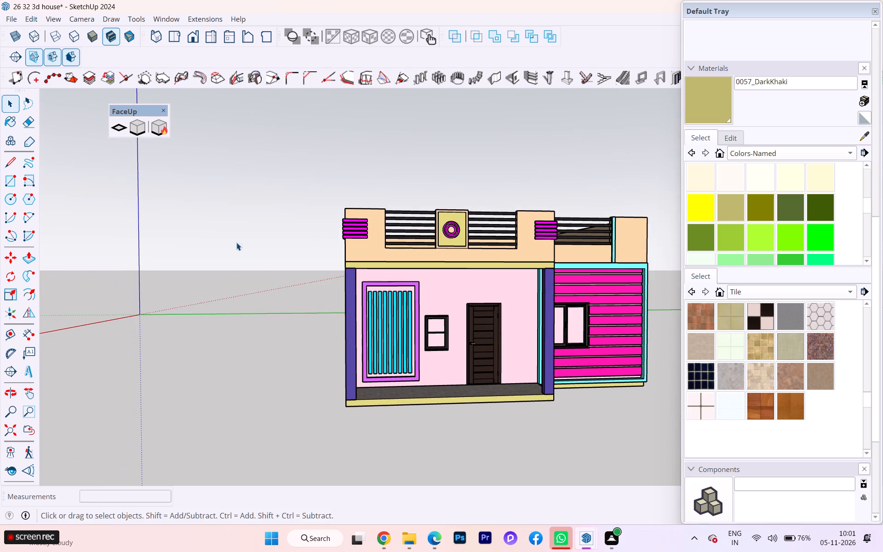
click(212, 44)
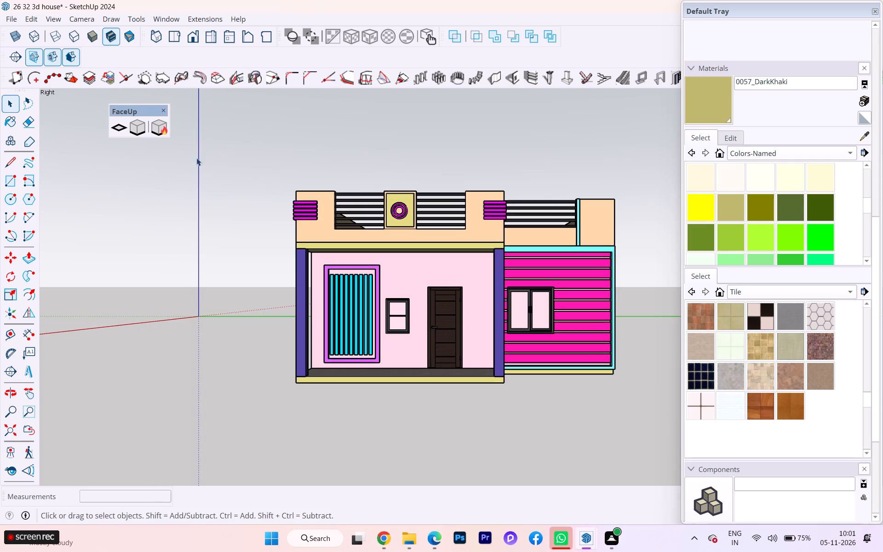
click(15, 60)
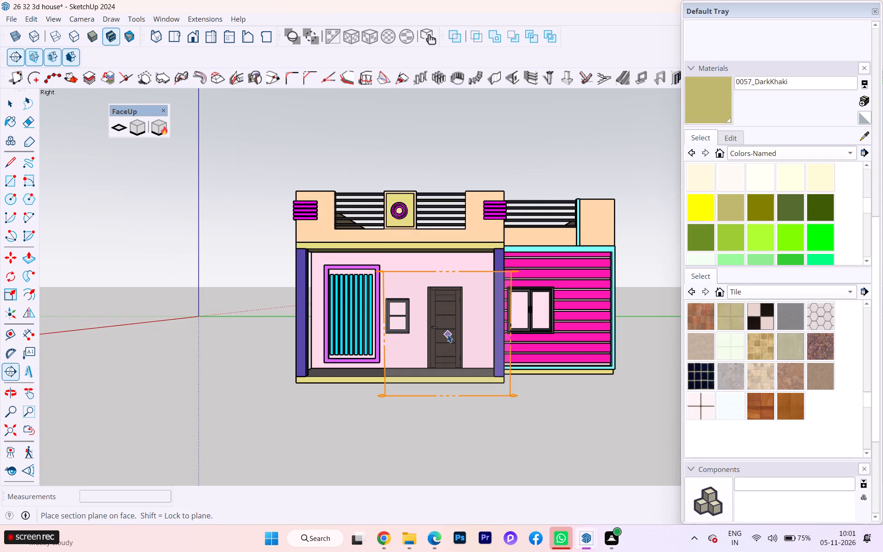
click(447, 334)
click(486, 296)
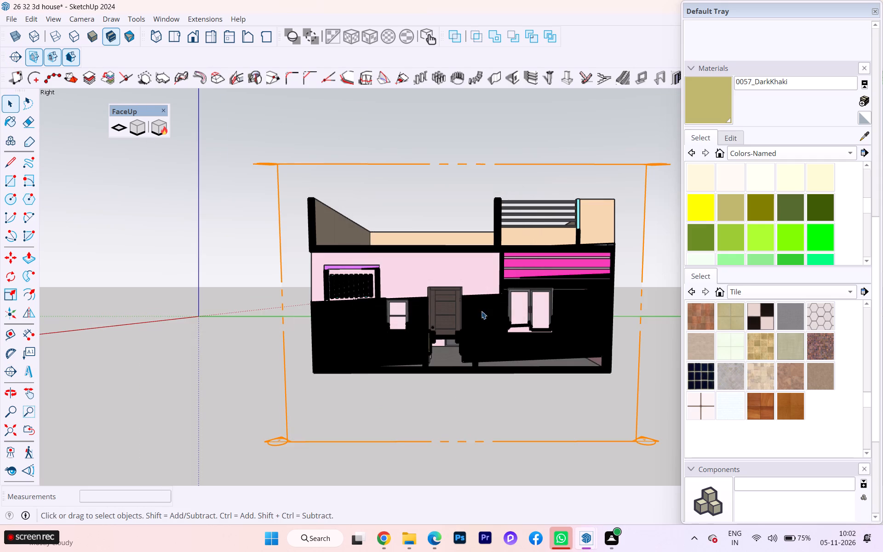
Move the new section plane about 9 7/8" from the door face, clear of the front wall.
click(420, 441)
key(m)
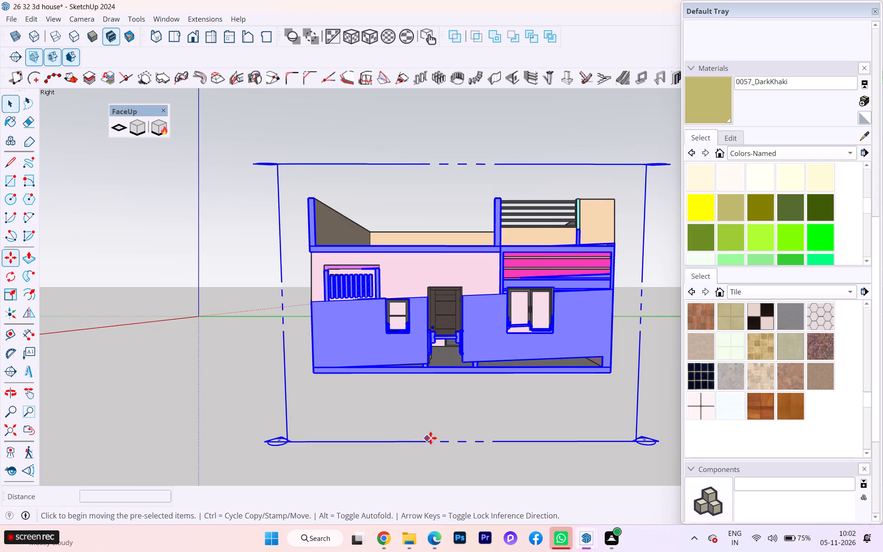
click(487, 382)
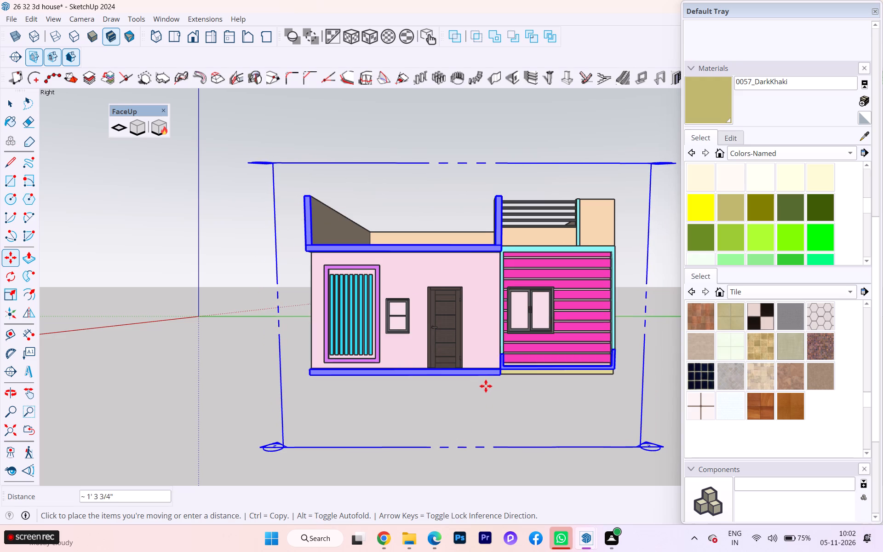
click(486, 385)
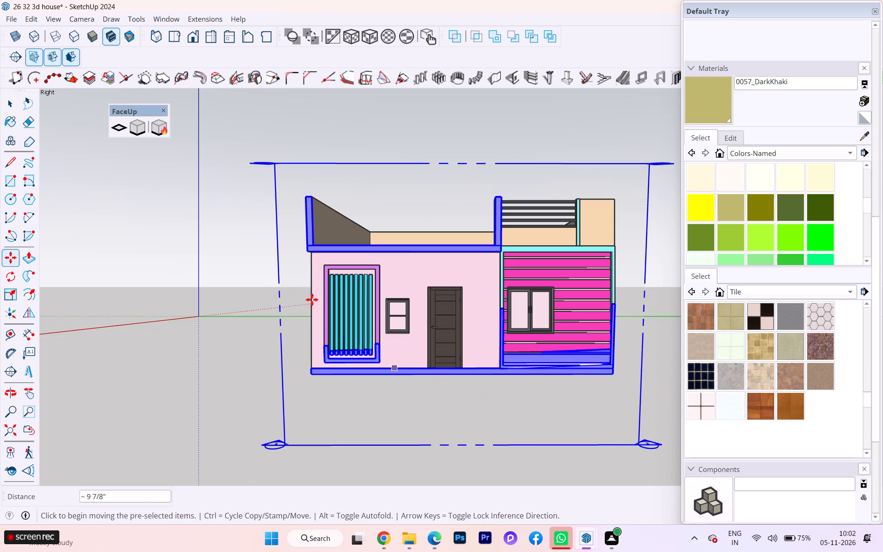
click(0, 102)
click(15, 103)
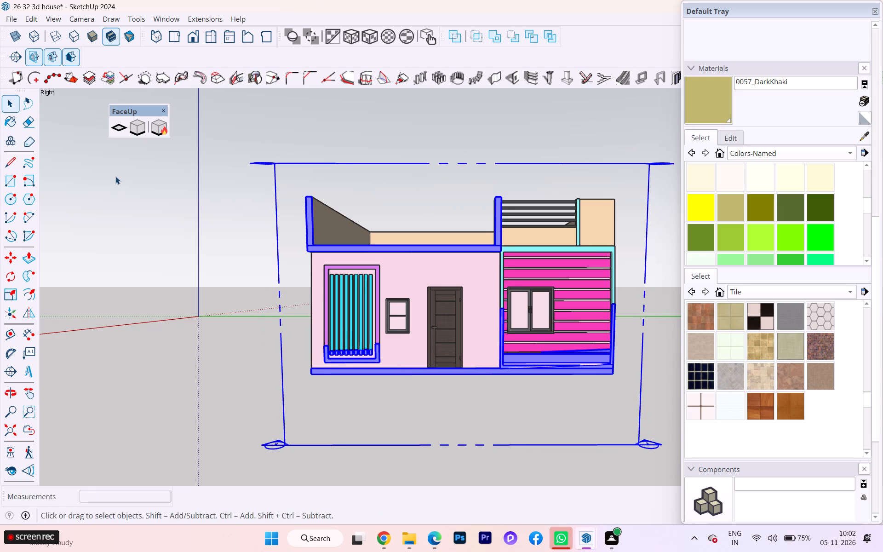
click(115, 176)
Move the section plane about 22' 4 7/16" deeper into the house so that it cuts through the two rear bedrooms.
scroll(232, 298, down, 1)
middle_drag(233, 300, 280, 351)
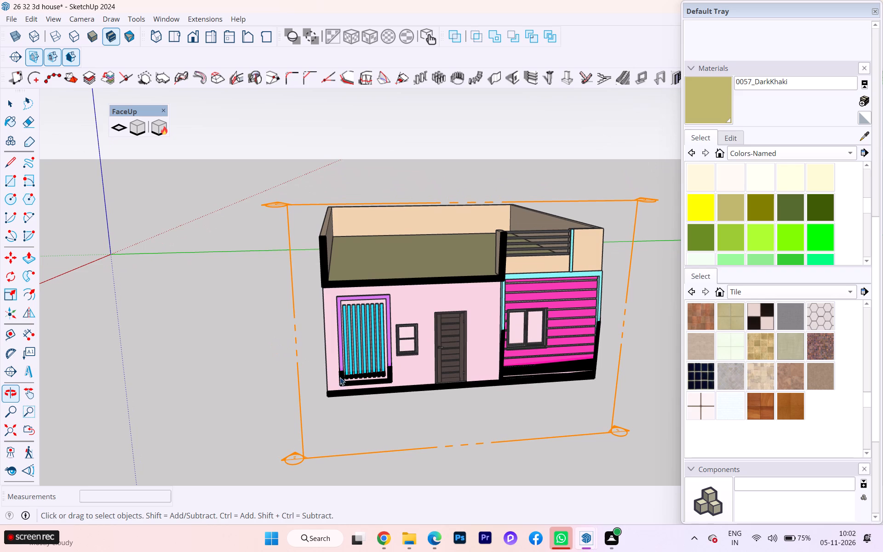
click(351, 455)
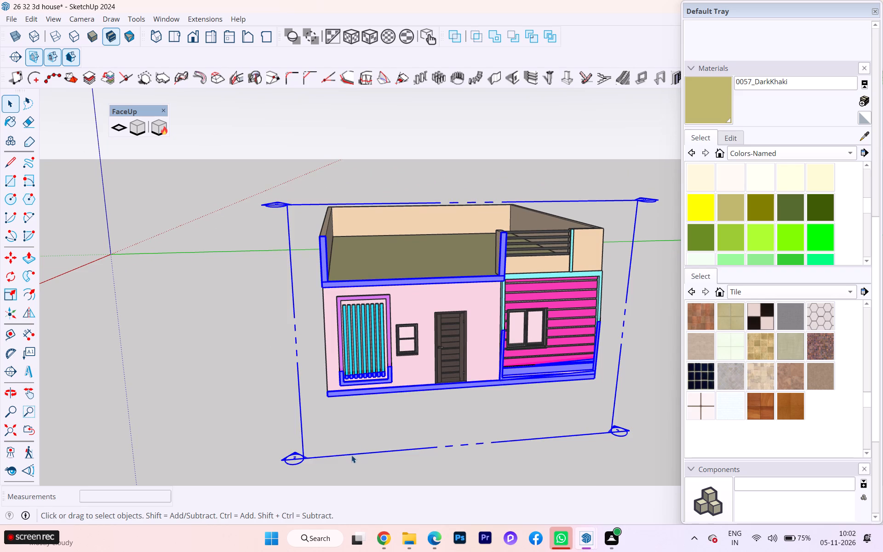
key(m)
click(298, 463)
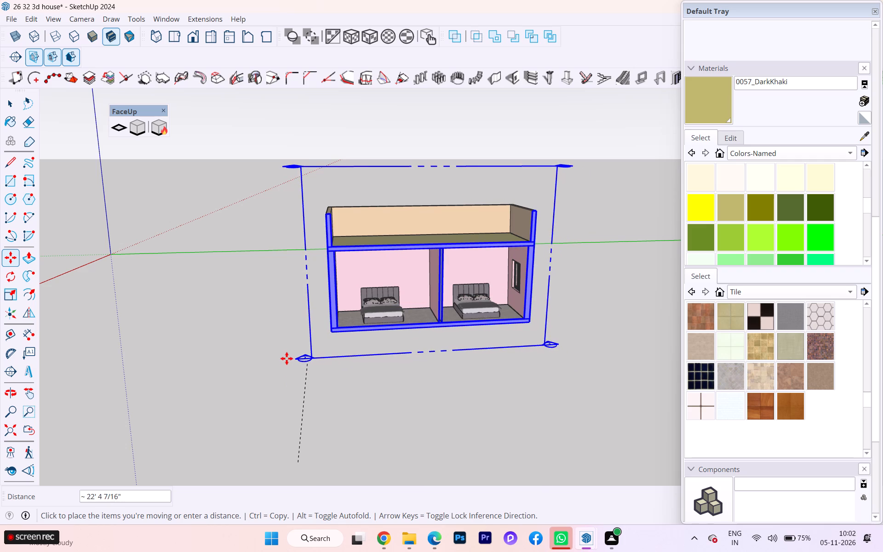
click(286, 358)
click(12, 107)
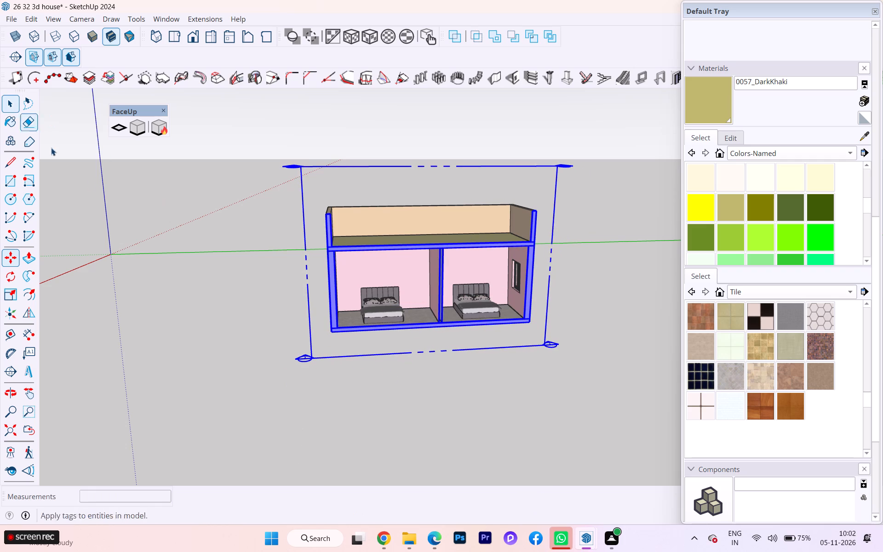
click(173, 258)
Examine the two sectioned bedrooms from several sides: the beds, dividing wall, windows, floor and terrace above.
middle_drag(515, 297, 445, 248)
scroll(445, 274, up, 5)
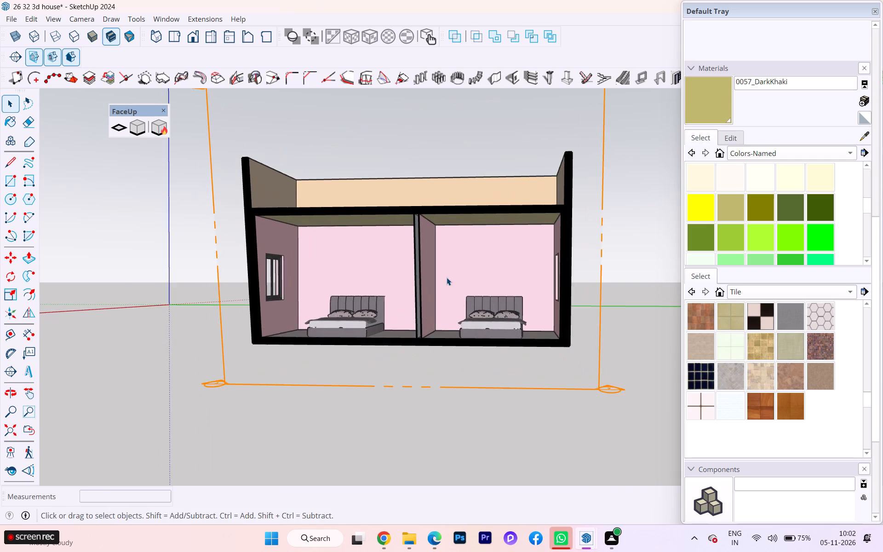
scroll(475, 326, up, 3)
scroll(484, 350, down, 3)
scroll(443, 388, down, 1)
middle_drag(460, 411, 470, 417)
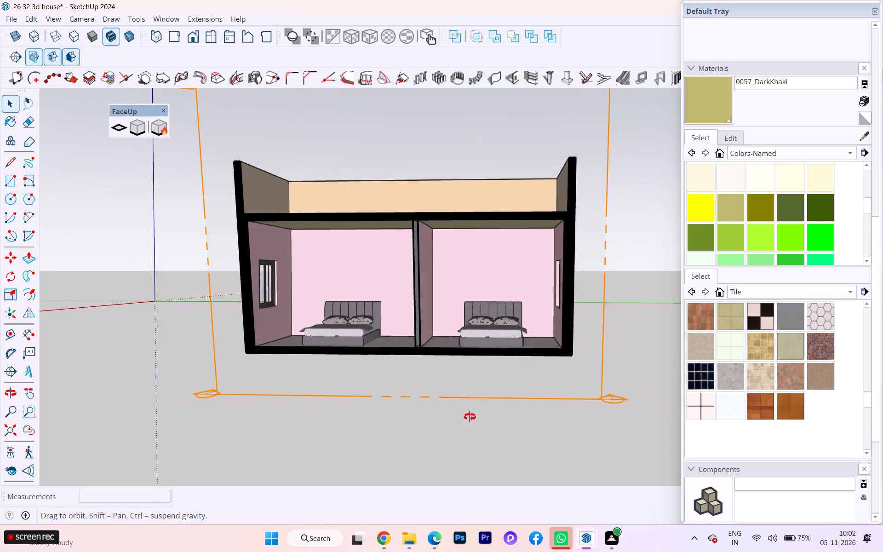
middle_drag(470, 417, 688, 436)
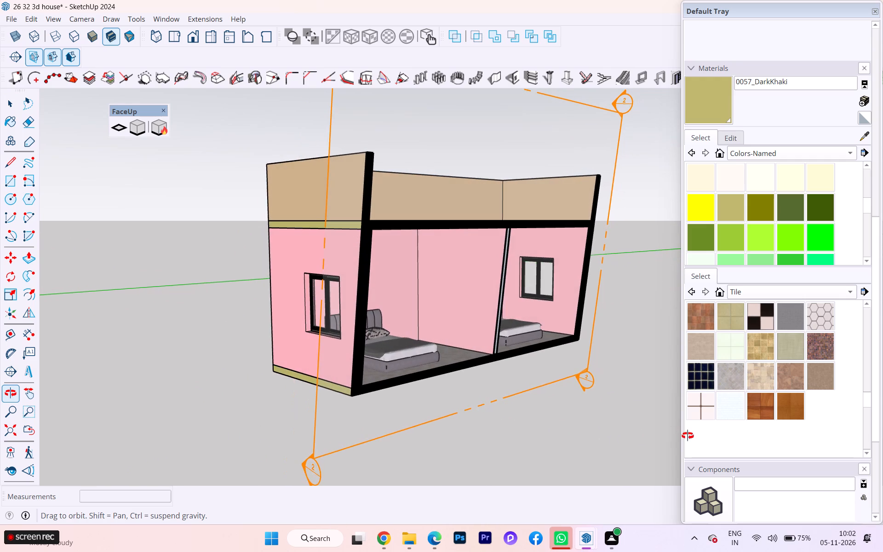
middle_drag(688, 436, 478, 488)
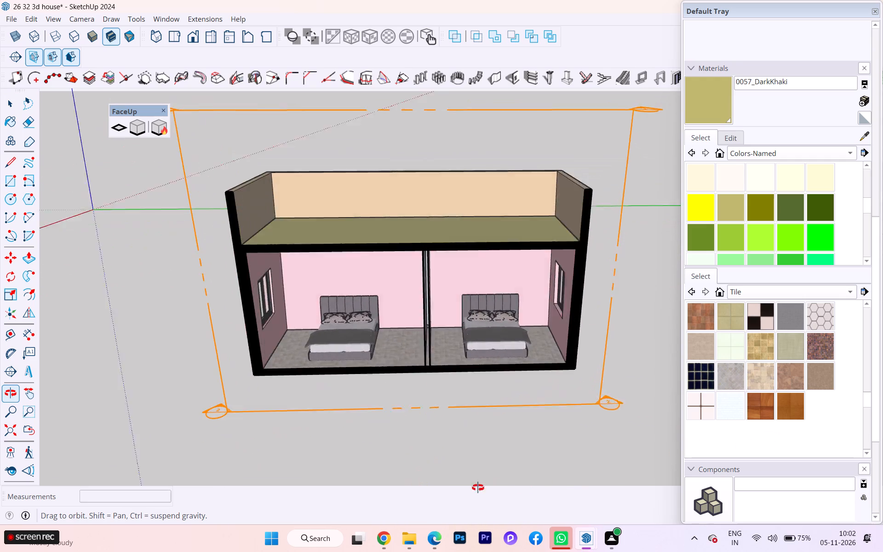
middle_drag(478, 488, 266, 485)
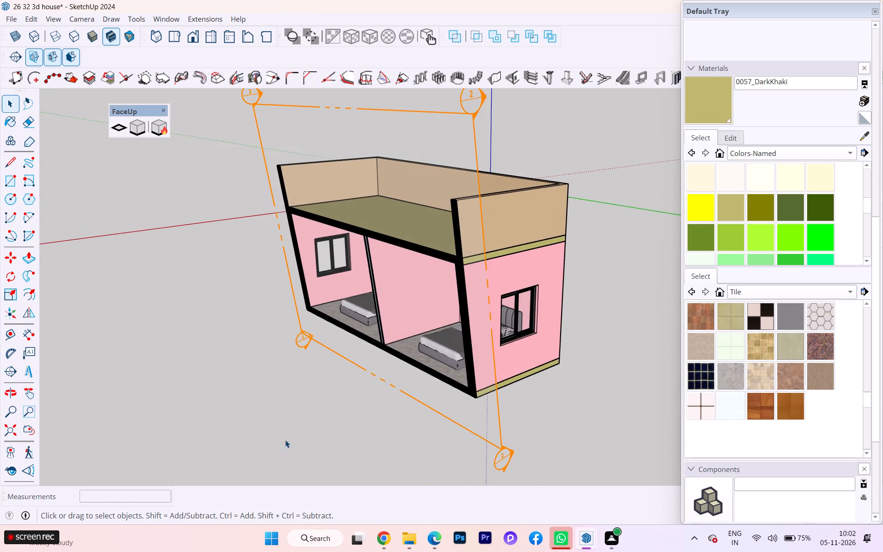
middle_drag(394, 402, 653, 343)
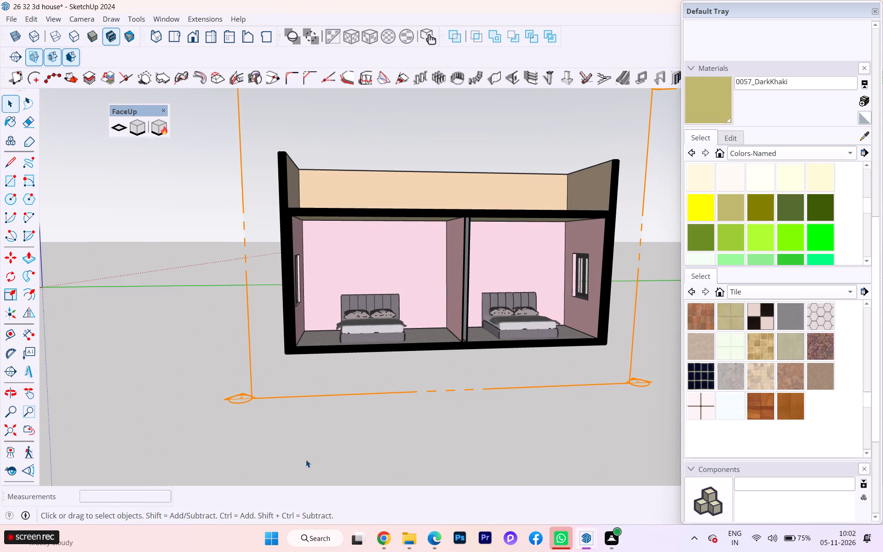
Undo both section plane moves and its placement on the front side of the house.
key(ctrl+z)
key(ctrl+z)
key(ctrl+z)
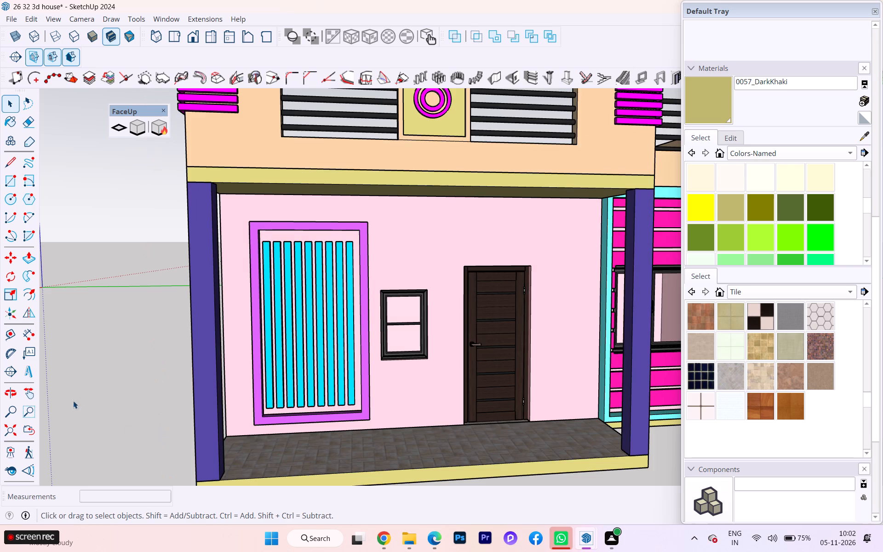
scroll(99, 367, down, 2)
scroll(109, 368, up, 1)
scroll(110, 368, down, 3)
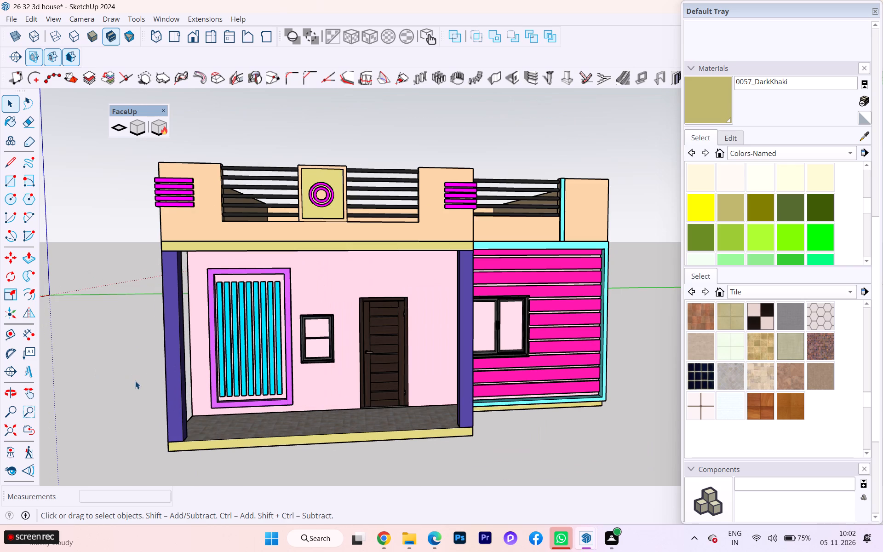
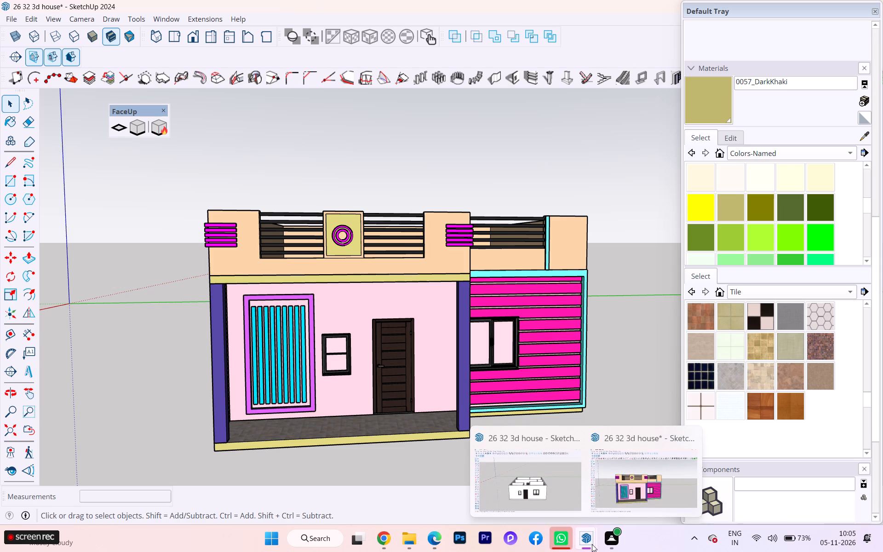
Examine the house's front porch, main facade and the windows along the side wall from several angles.
scroll(315, 352, up, 3)
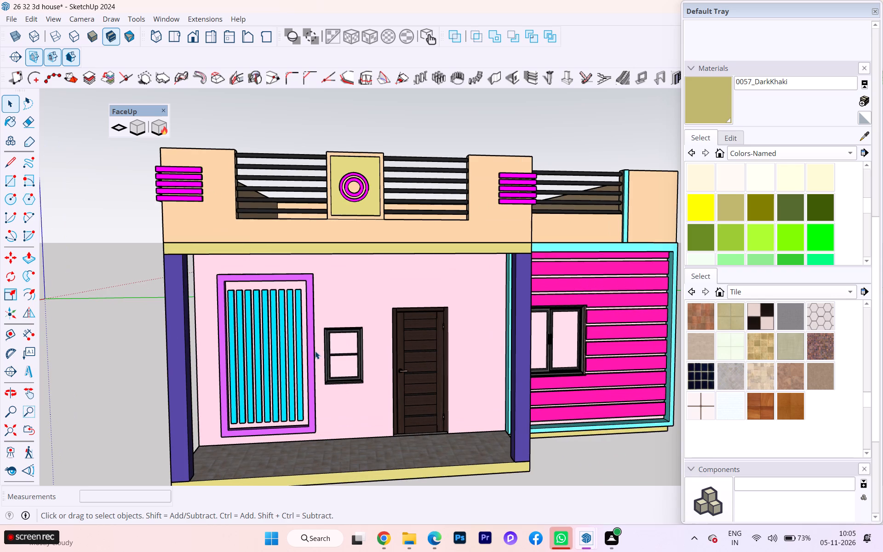
scroll(317, 351, down, 1)
scroll(464, 407, down, 1)
middle_drag(444, 423, 359, 429)
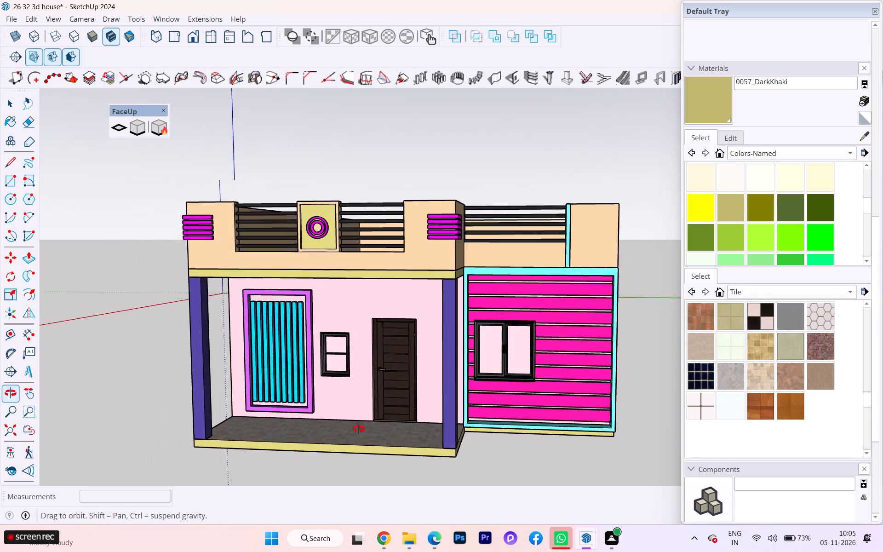
middle_drag(359, 429, 279, 438)
scroll(283, 367, up, 4)
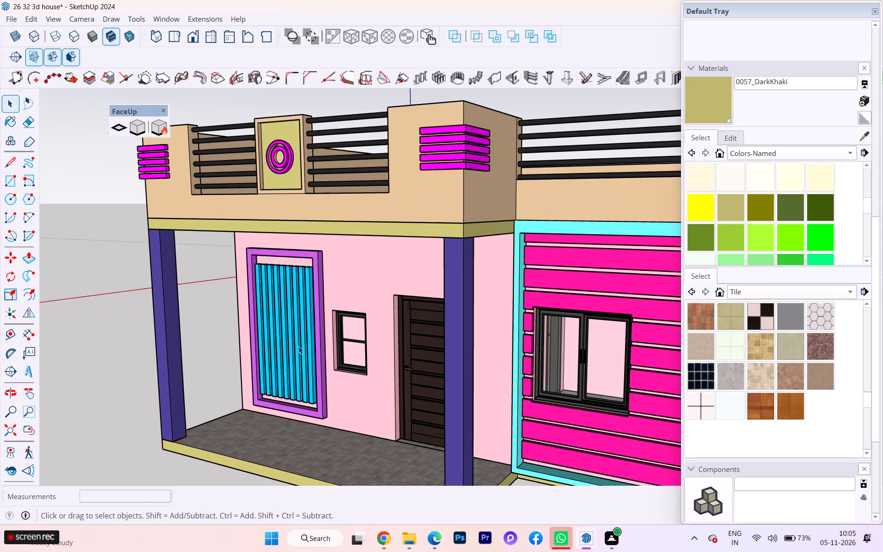
scroll(314, 346, down, 1)
scroll(320, 346, up, 1)
middle_drag(292, 381, 463, 373)
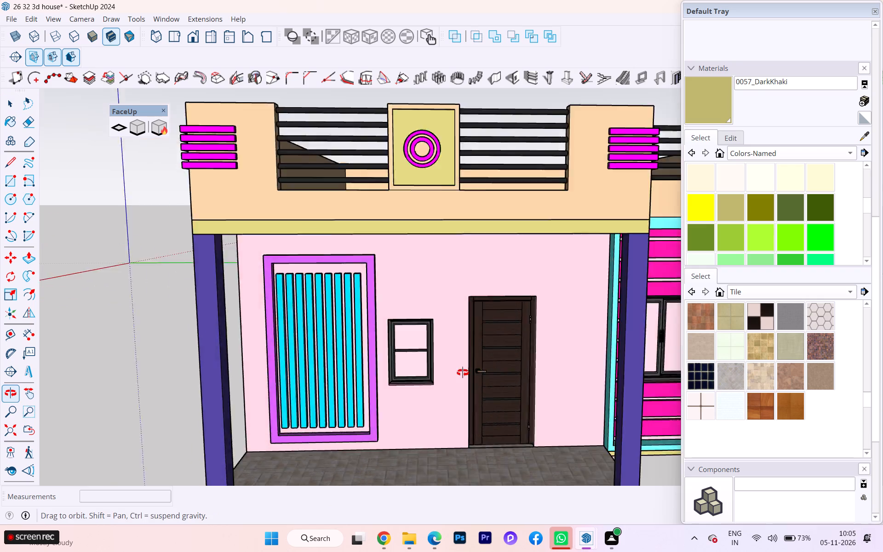
middle_drag(463, 373, 737, 392)
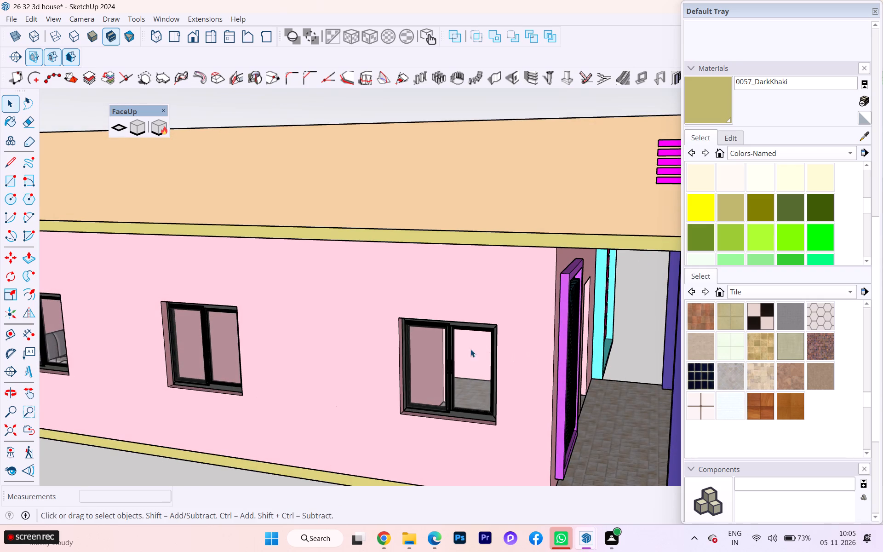
scroll(390, 404, down, 2)
scroll(391, 411, up, 1)
scroll(392, 412, down, 2)
middle_drag(501, 441, 619, 430)
scroll(708, 419, up, 2)
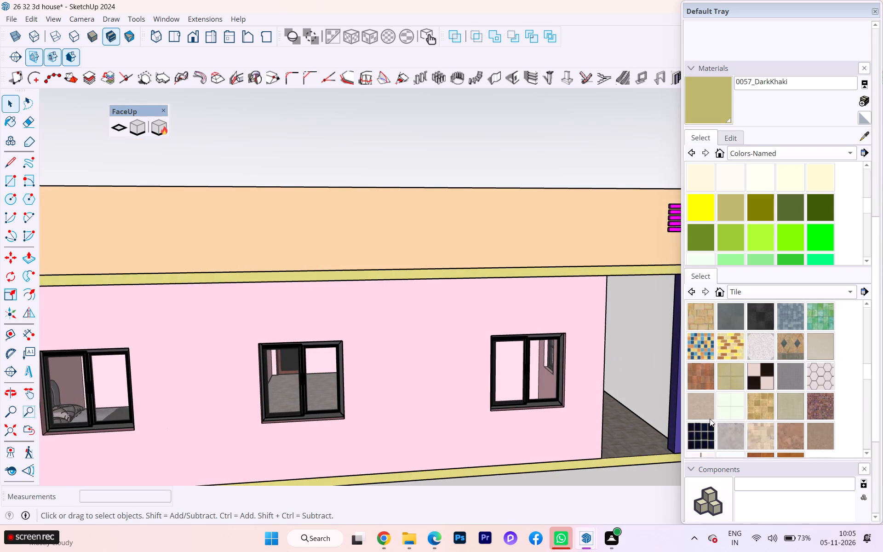
scroll(710, 419, up, 1)
scroll(528, 432, down, 1)
scroll(570, 425, down, 1)
scroll(573, 425, up, 2)
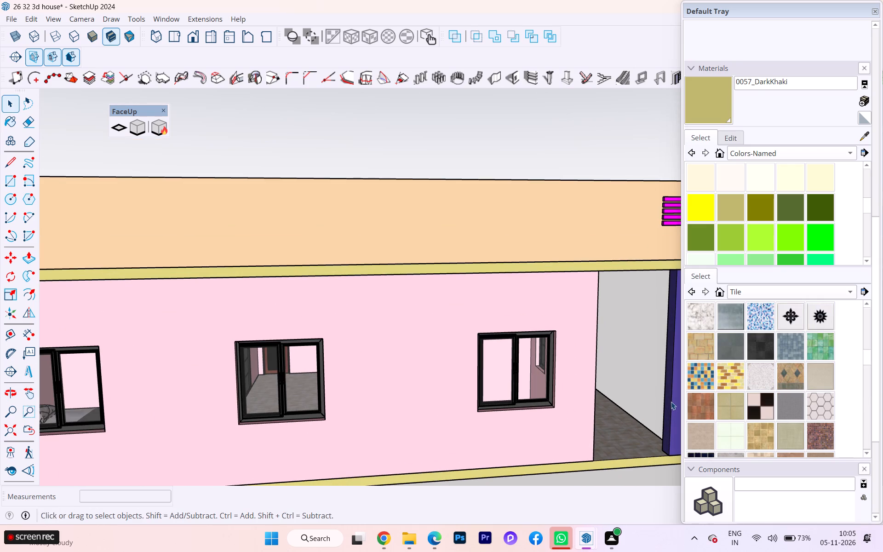
Open the porch pillar beside the long window wall and push/pull its rear face 4' 3" back to the house wall.
double_click(671, 402)
click(668, 400)
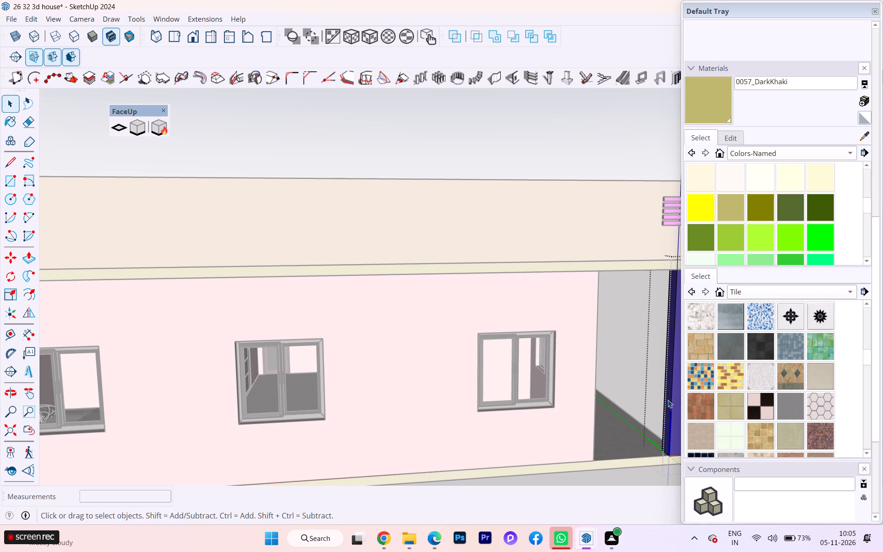
key(p)
click(668, 400)
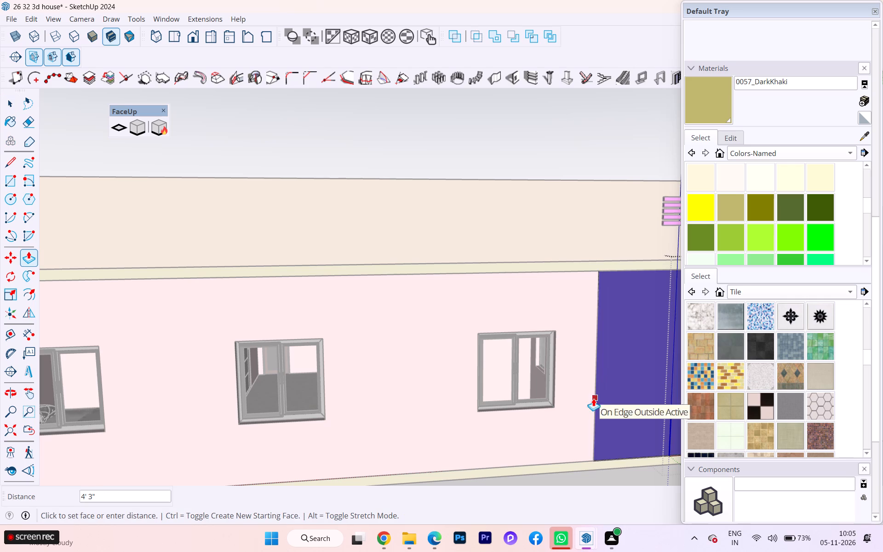
click(593, 398)
Copy the front vertical edge on the extended pillar's porch-side face 6" toward the house wall.
scroll(613, 404, down, 1)
middle_drag(613, 405, 110, 467)
scroll(204, 397, up, 3)
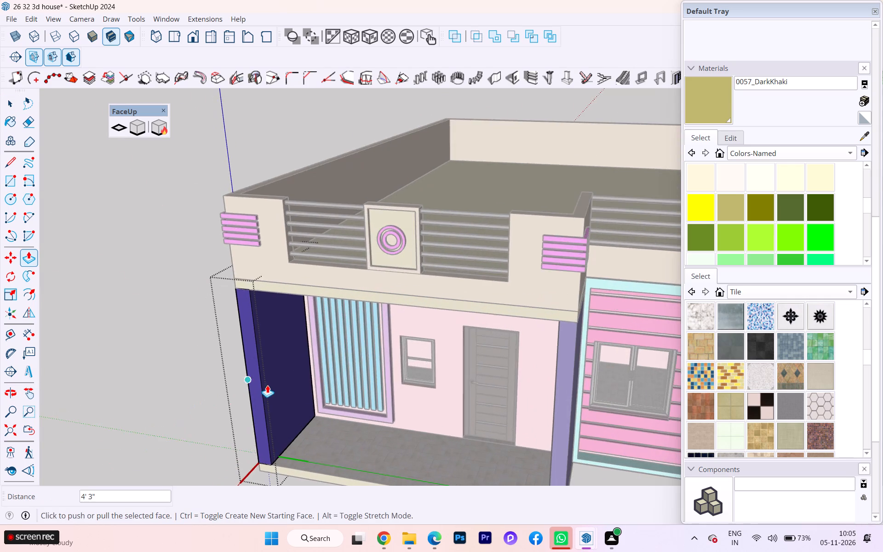
scroll(269, 385, up, 4)
middle_drag(271, 391, 135, 407)
scroll(271, 391, down, 1)
scroll(366, 366, up, 4)
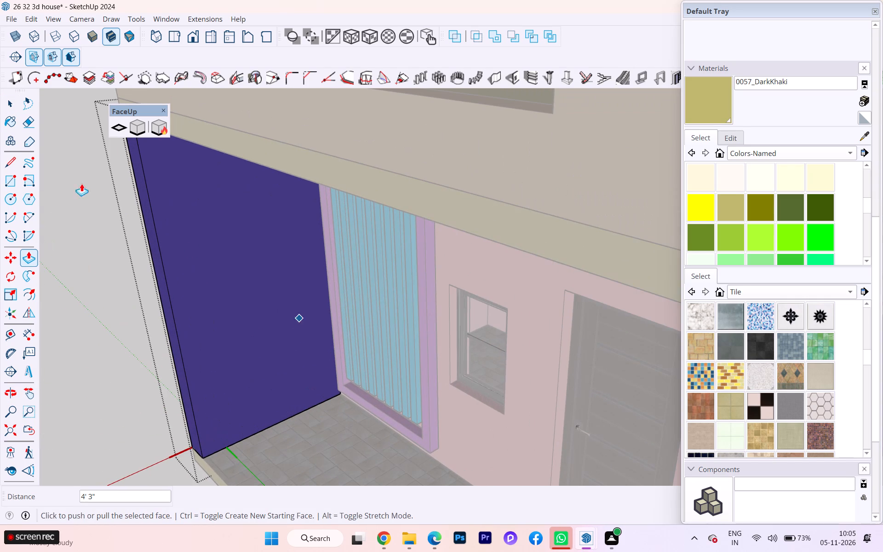
click(12, 104)
click(173, 327)
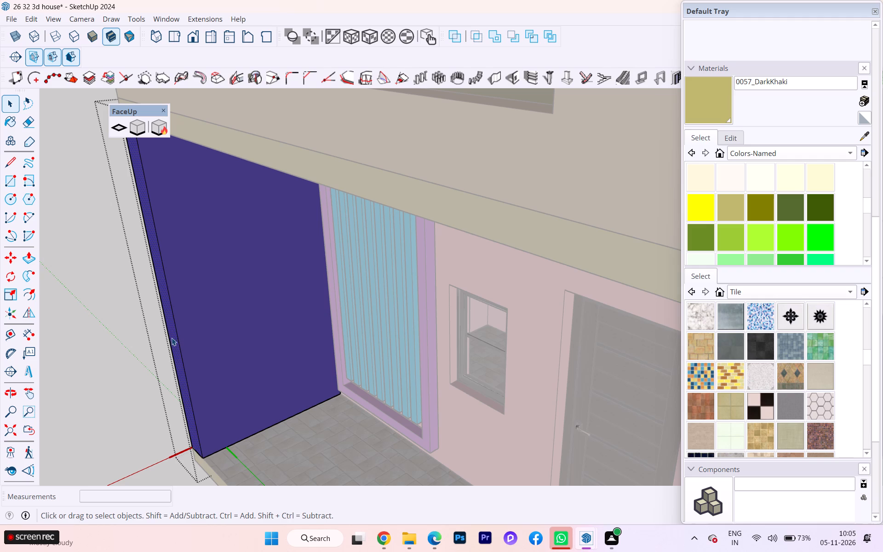
click(177, 337)
key(m)
click(181, 338)
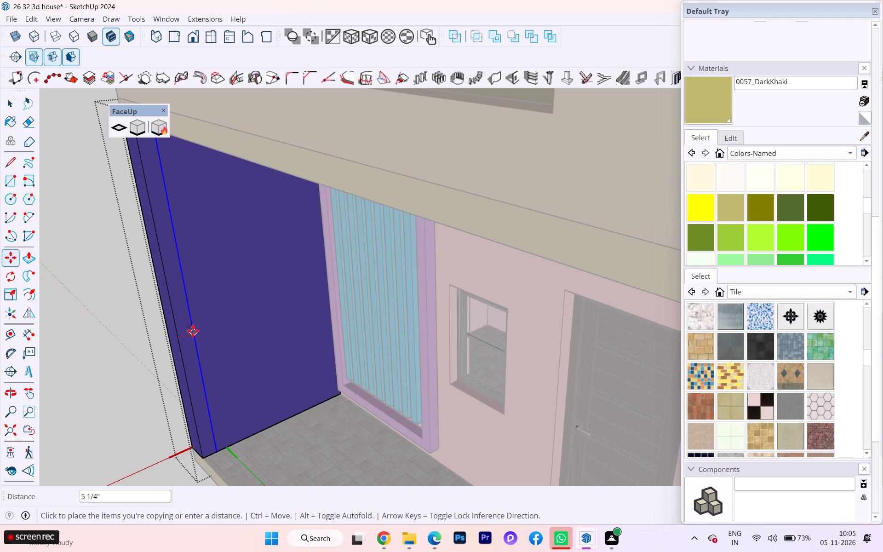
key(6)
key(Return)
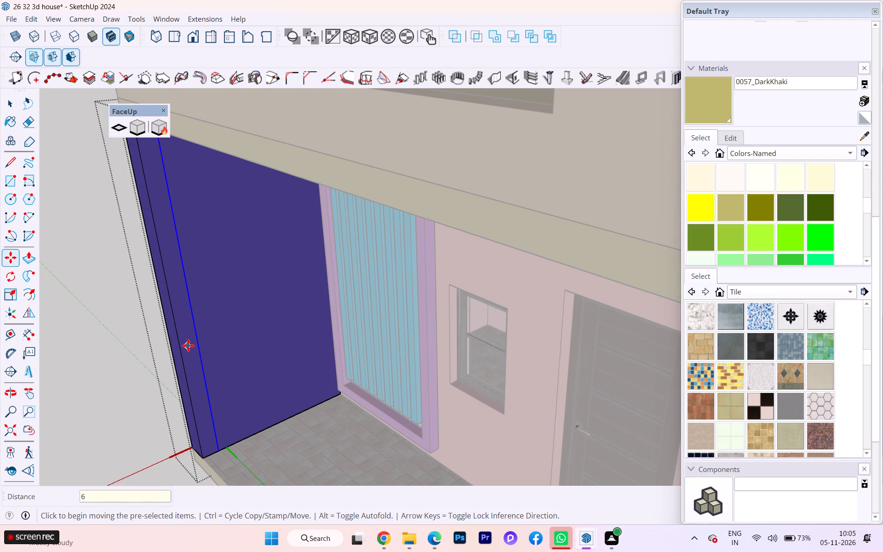
Push/pull the narrow strip about 5' 8" across the porch front to form a screen wall, and close the component.
key(p)
click(186, 320)
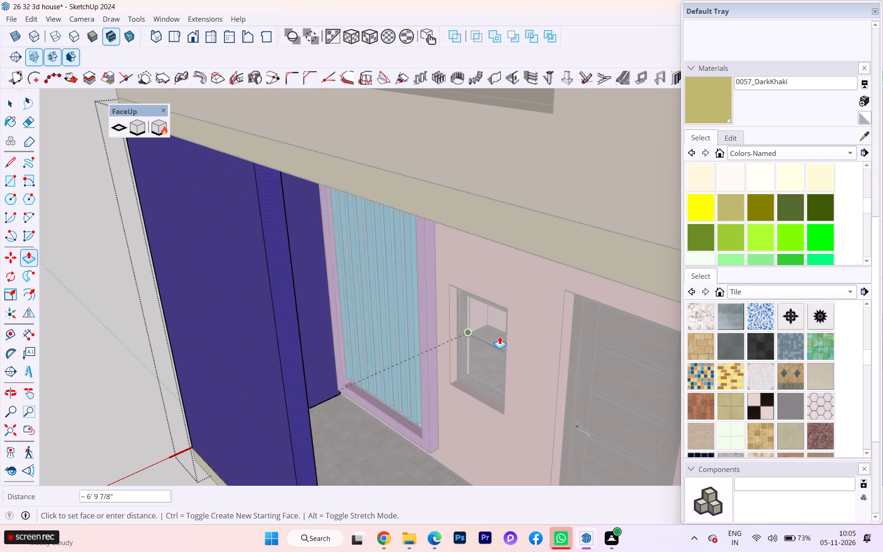
scroll(487, 328, down, 1)
scroll(443, 322, down, 5)
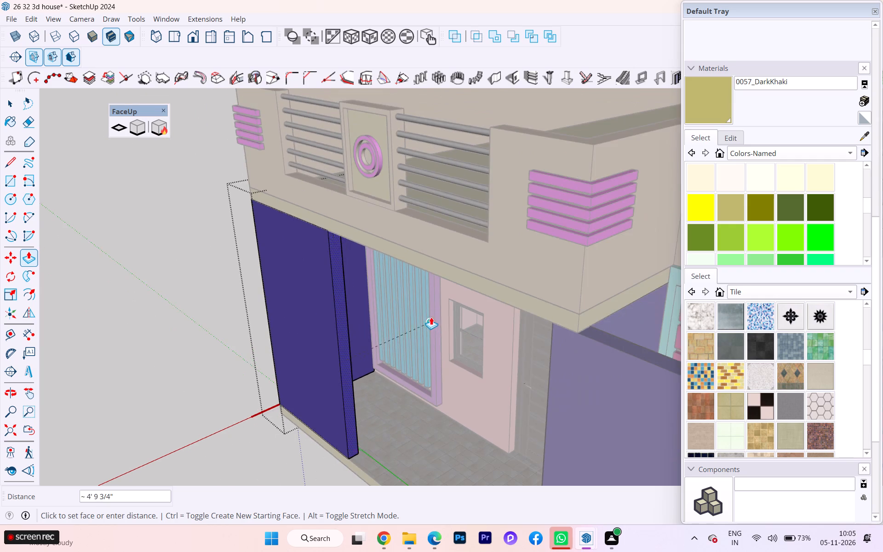
scroll(436, 330, down, 1)
middle_drag(436, 331, 506, 318)
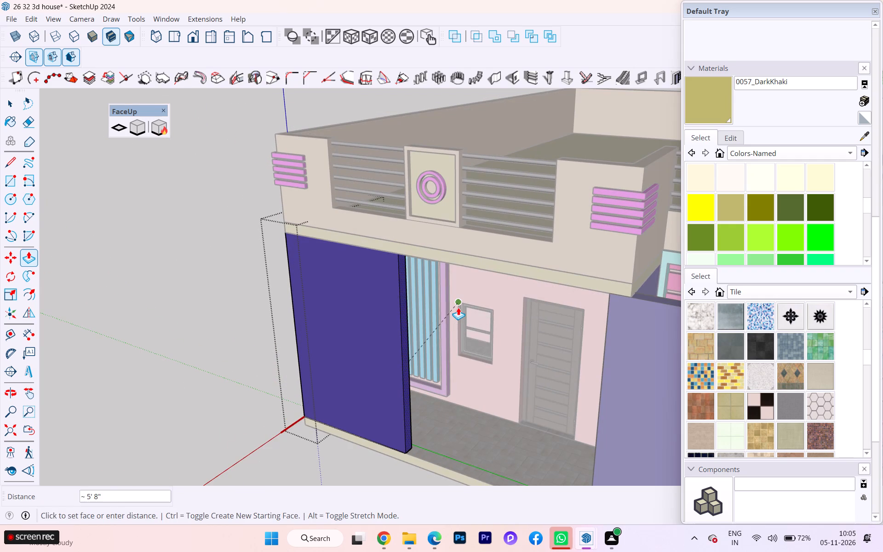
click(458, 307)
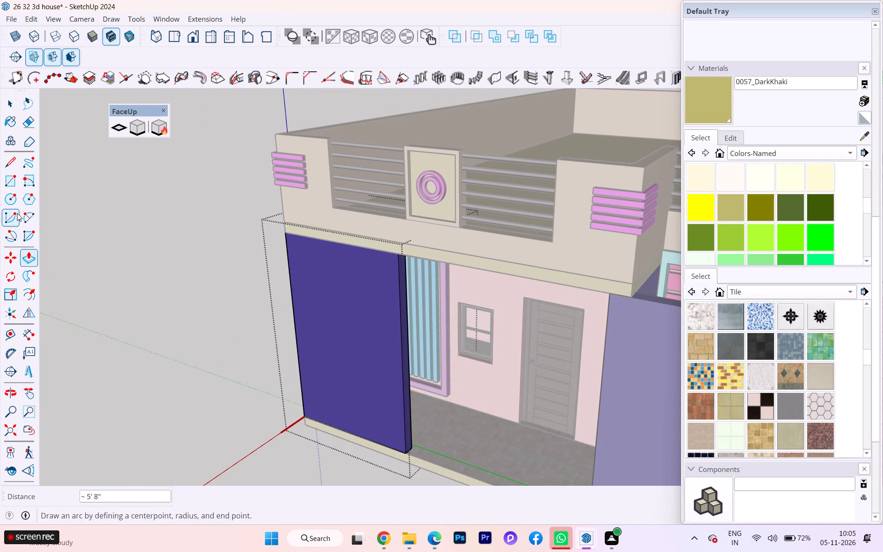
click(17, 103)
click(109, 238)
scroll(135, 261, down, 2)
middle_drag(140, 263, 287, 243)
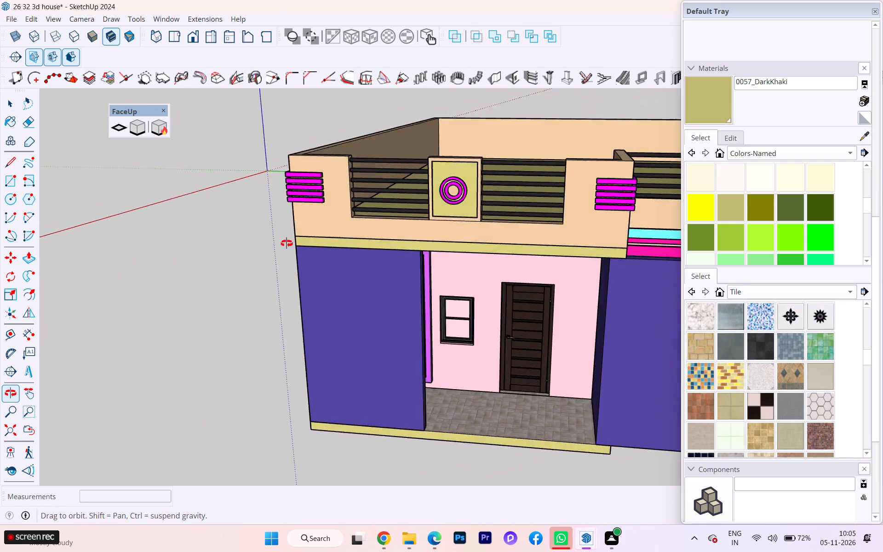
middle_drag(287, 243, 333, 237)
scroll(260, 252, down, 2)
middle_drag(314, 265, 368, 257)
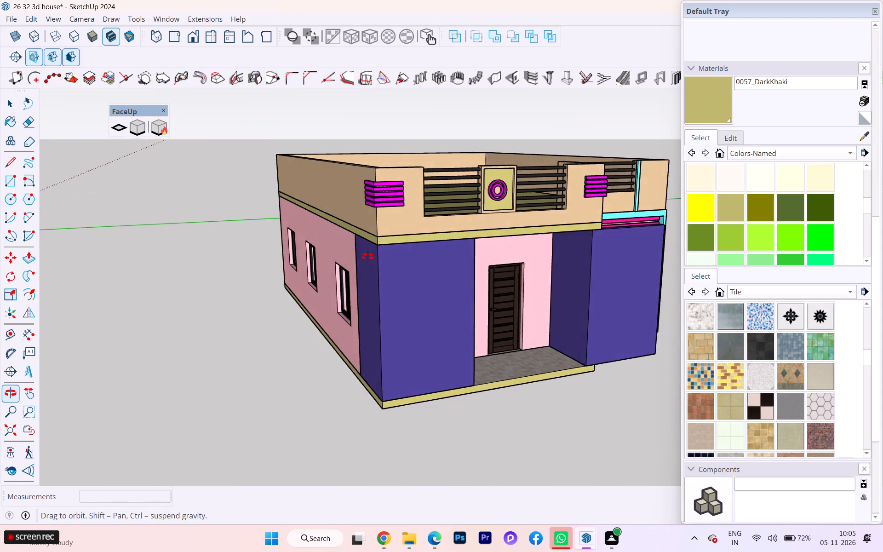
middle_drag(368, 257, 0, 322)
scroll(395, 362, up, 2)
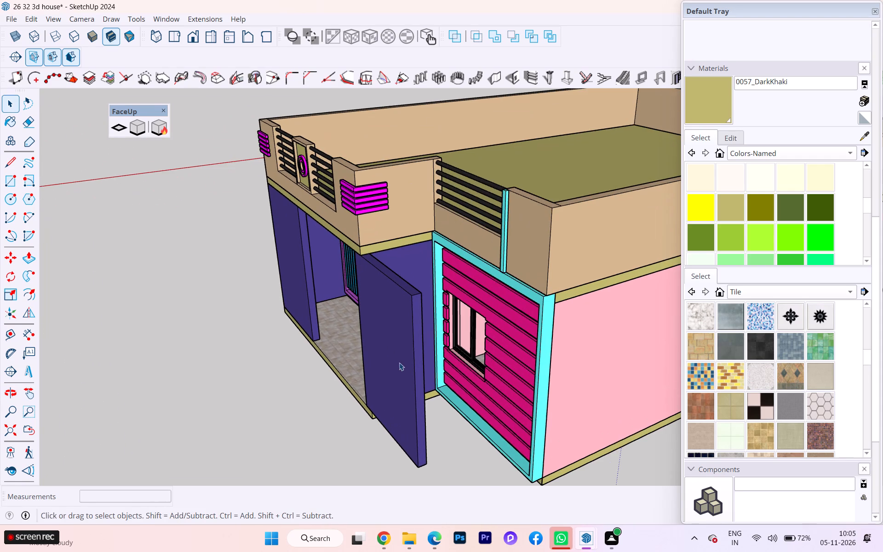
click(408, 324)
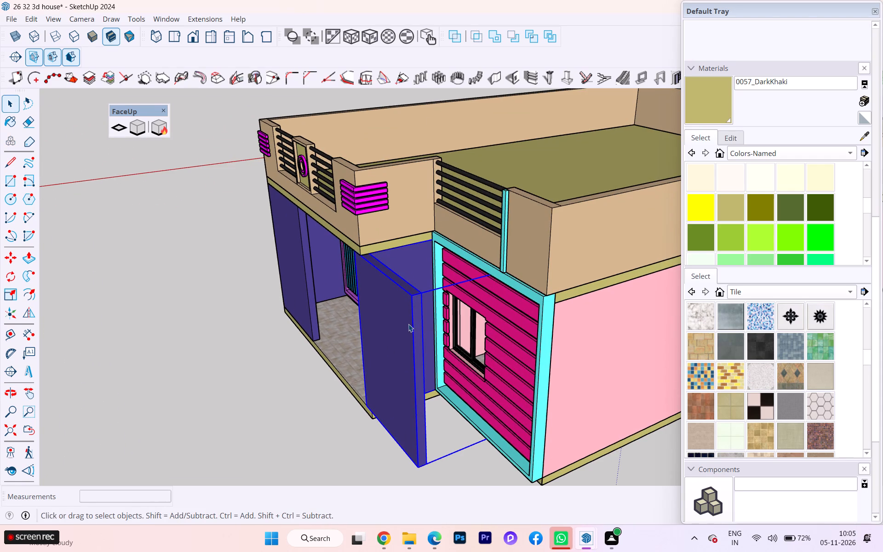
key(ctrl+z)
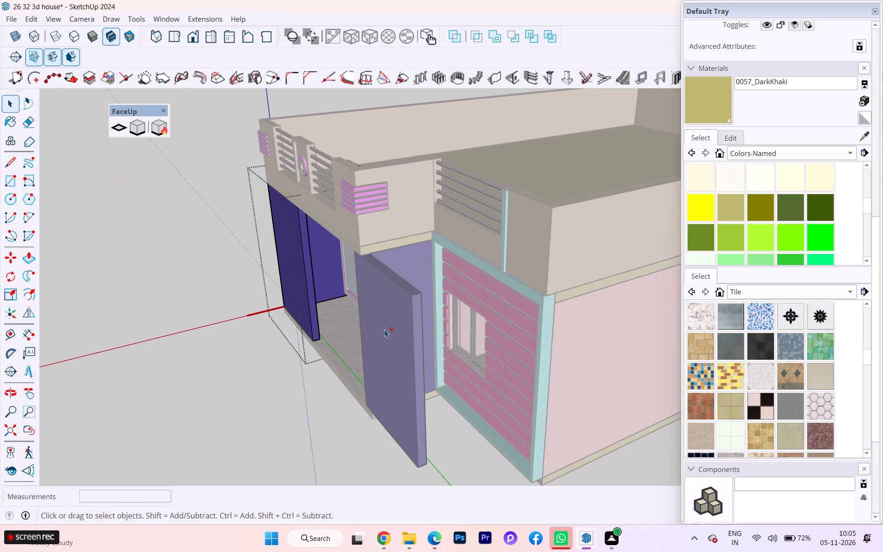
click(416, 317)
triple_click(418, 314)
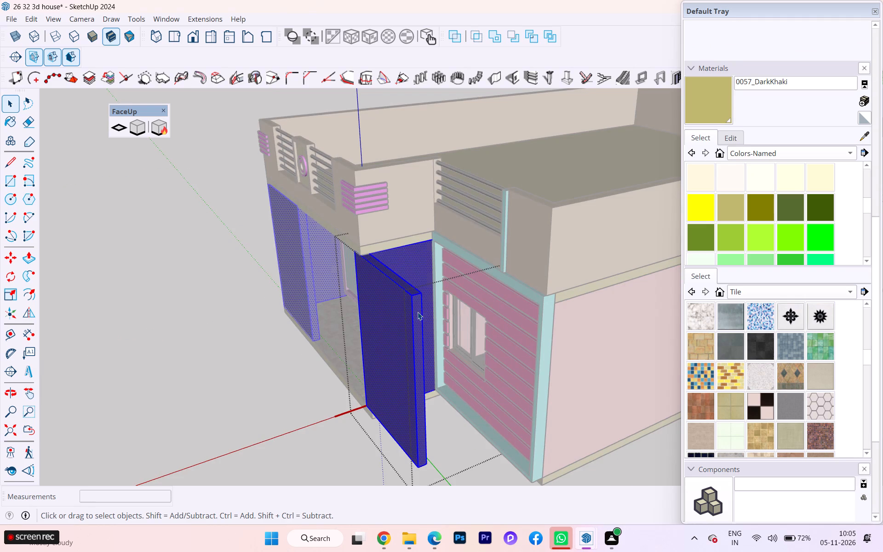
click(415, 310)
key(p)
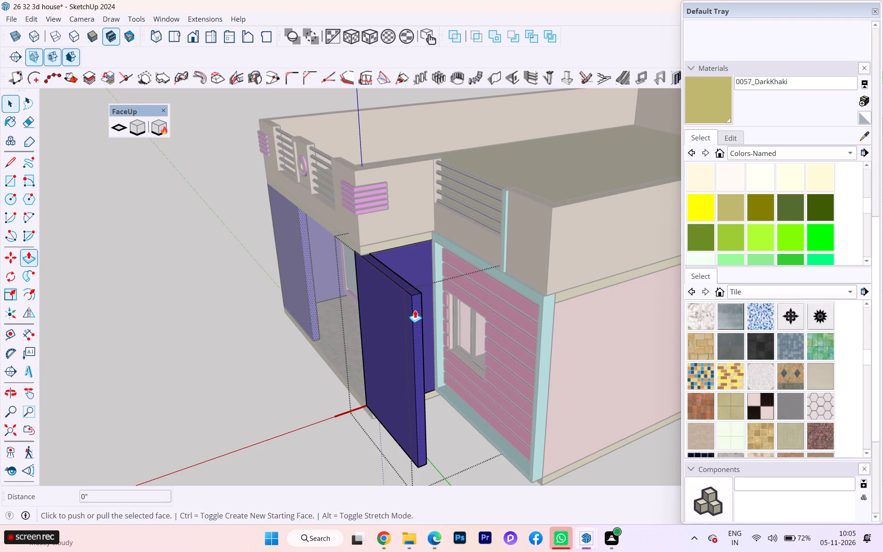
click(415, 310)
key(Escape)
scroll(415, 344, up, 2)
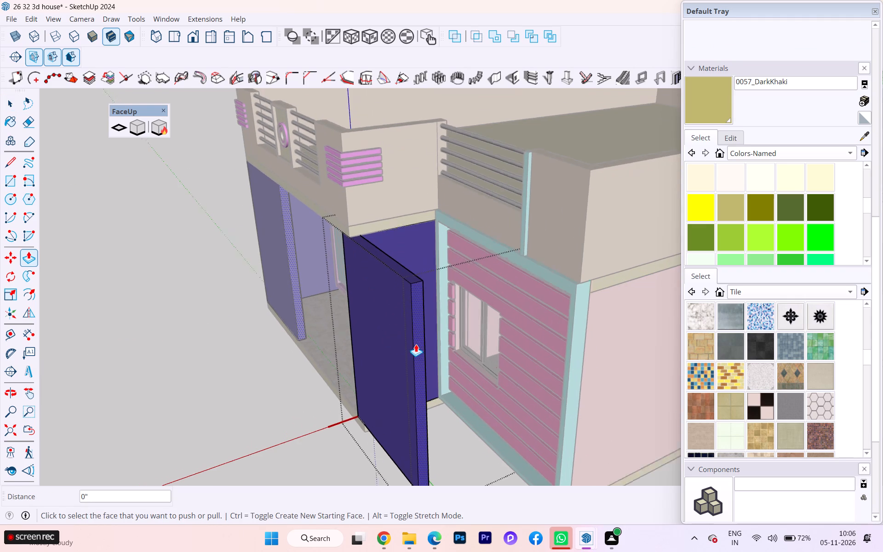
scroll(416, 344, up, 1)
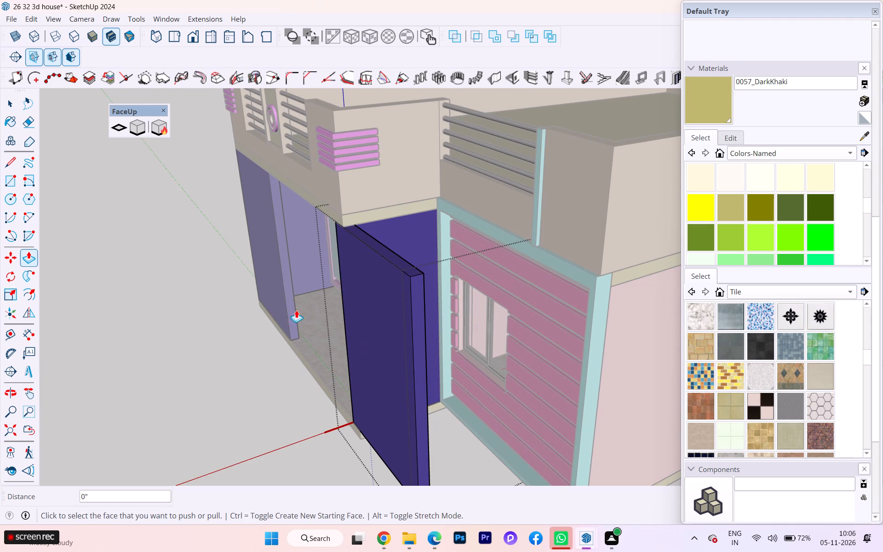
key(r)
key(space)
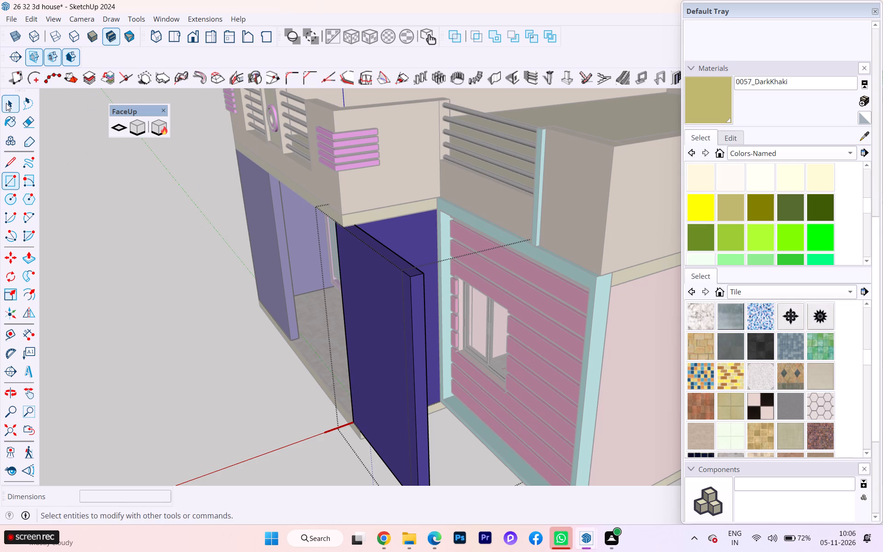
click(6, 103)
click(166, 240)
Explode the pillar component beside the magenta slatted wall so it can be edited independently.
click(385, 305)
right_click(385, 305)
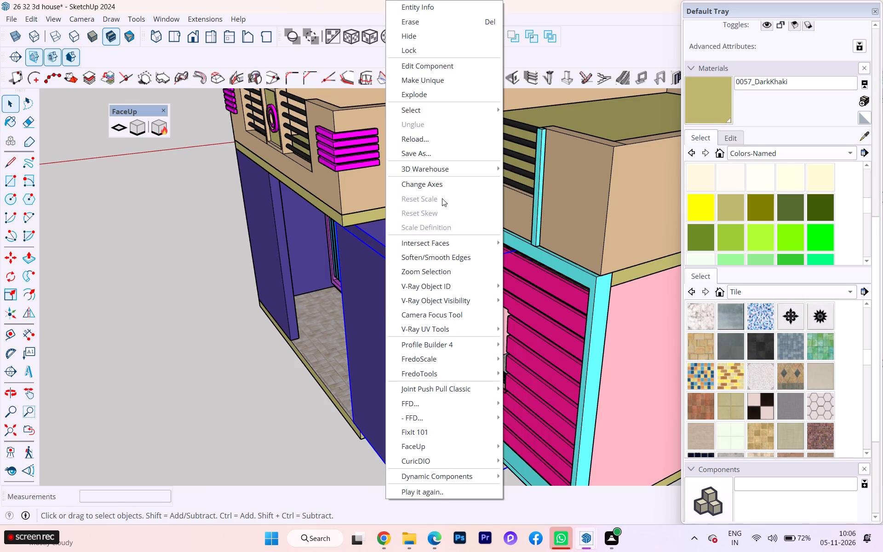
click(433, 96)
click(257, 293)
Push the projecting slab's end face on the exploded pillar back about 5' 8", flush with the porch side wall.
scroll(403, 284, down, 1)
scroll(403, 284, up, 1)
scroll(403, 284, down, 1)
drag(403, 269, 456, 490)
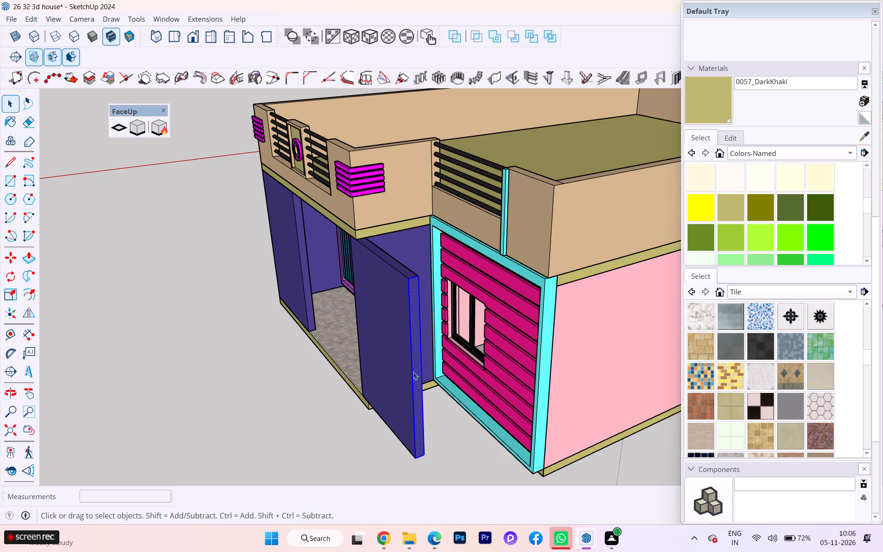
key(p)
click(419, 323)
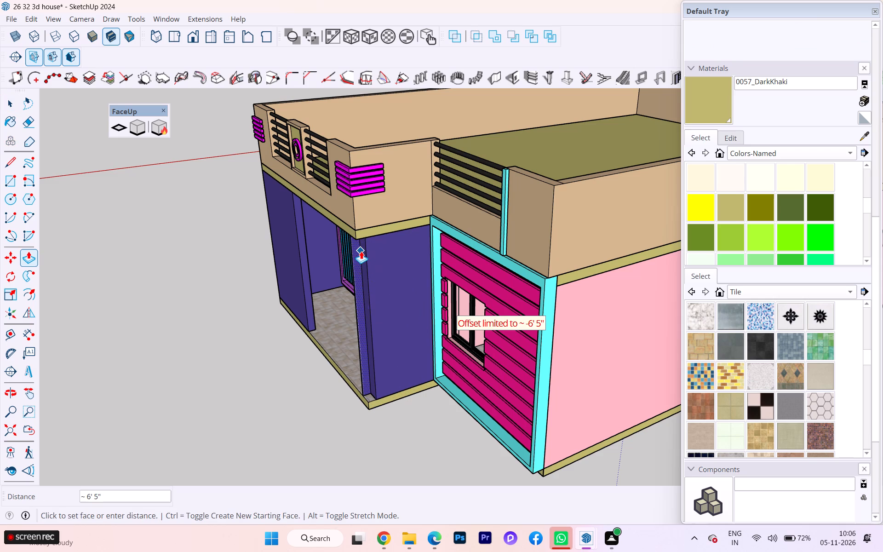
click(356, 236)
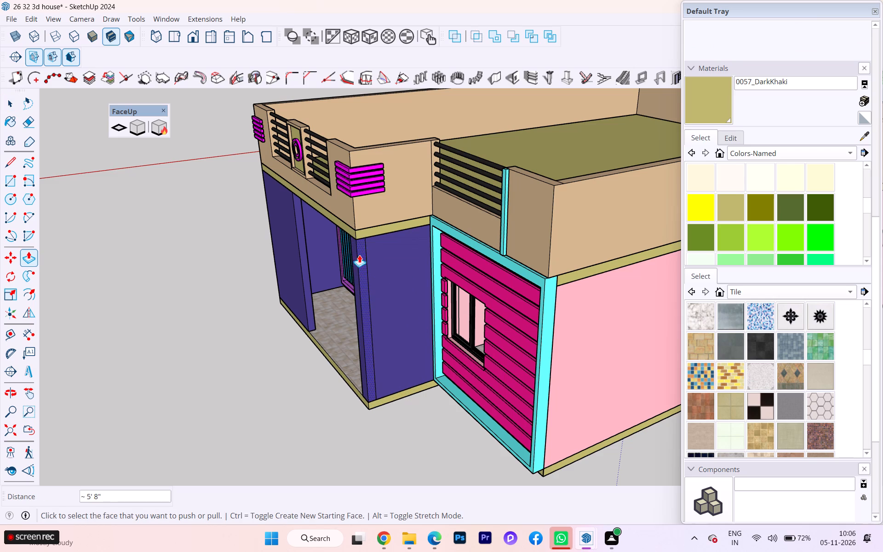
key(space)
click(7, 97)
click(123, 304)
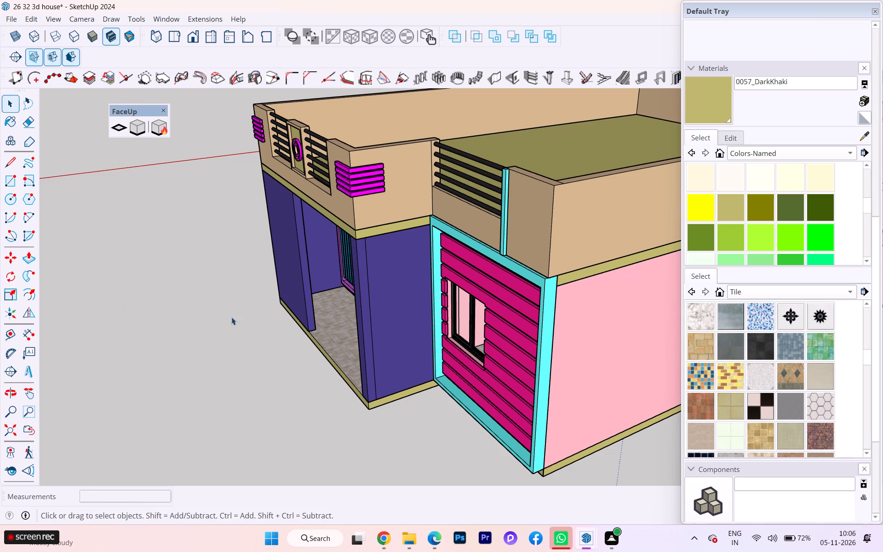
Examine the reshaped porch walls and entrance from the front and from the slatted-wall corner.
middle_drag(242, 316, 530, 302)
scroll(242, 316, down, 1)
scroll(275, 289, down, 3)
scroll(430, 285, up, 1)
scroll(430, 285, down, 1)
scroll(430, 285, up, 5)
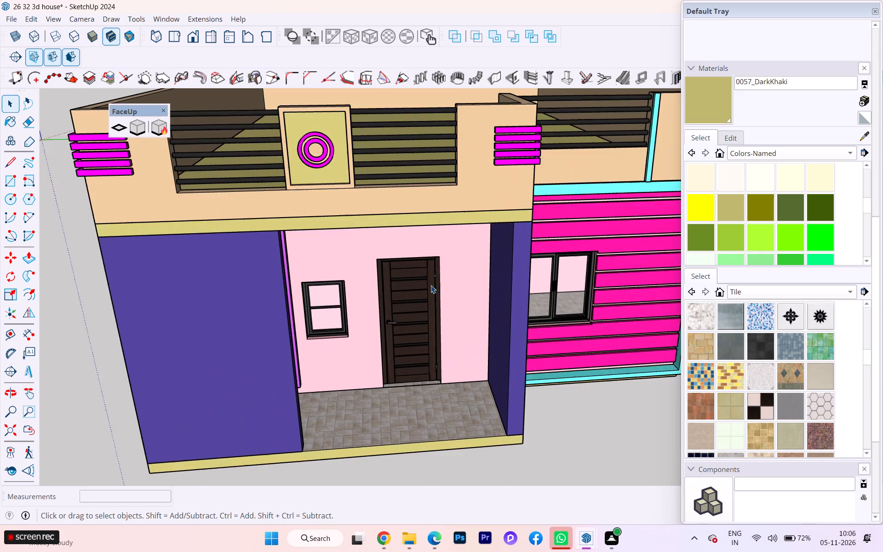
scroll(436, 299, up, 2)
middle_drag(359, 302, 166, 311)
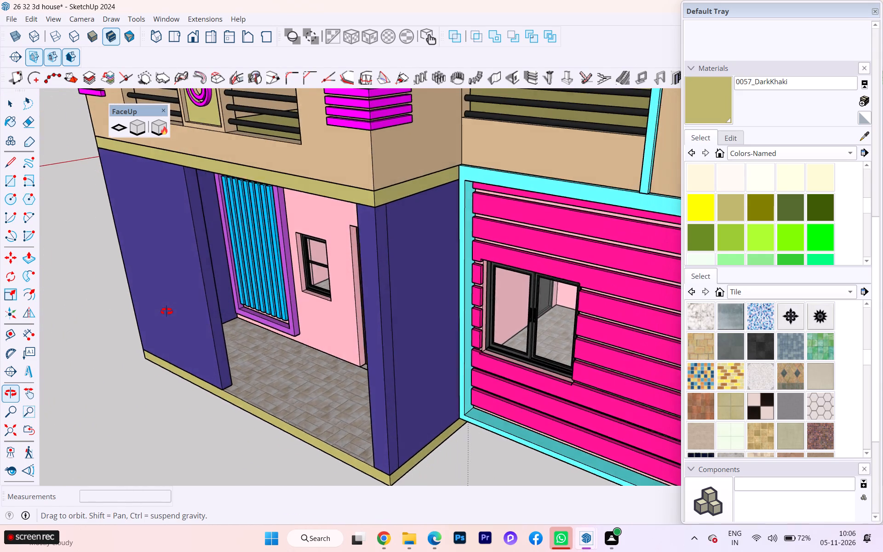
Examine the porch side walls, front screen wall and entrance from the front, both corners and the window side.
middle_drag(166, 311, 129, 287)
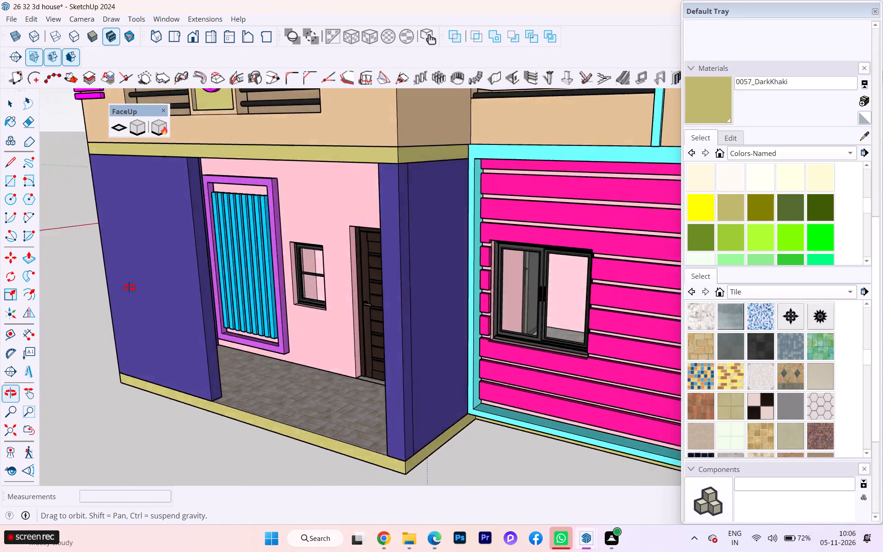
middle_drag(129, 287, 341, 255)
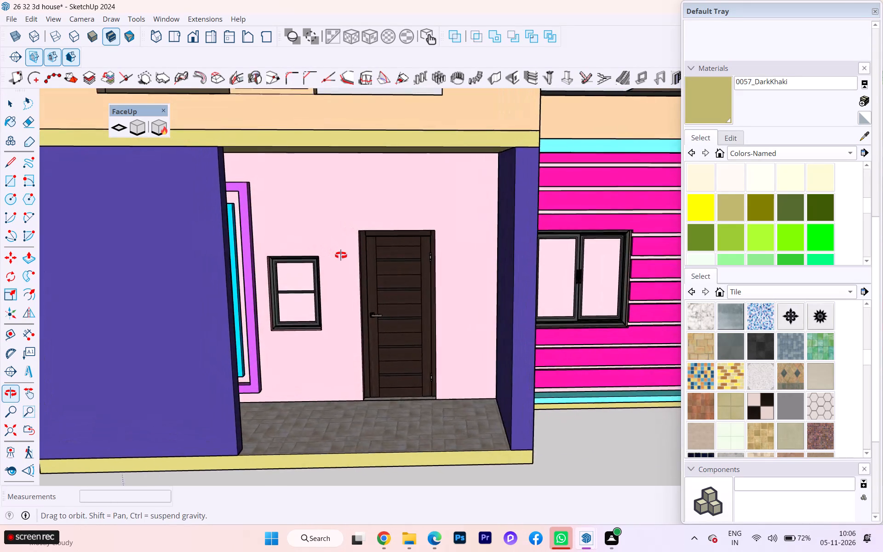
middle_drag(341, 255, 192, 290)
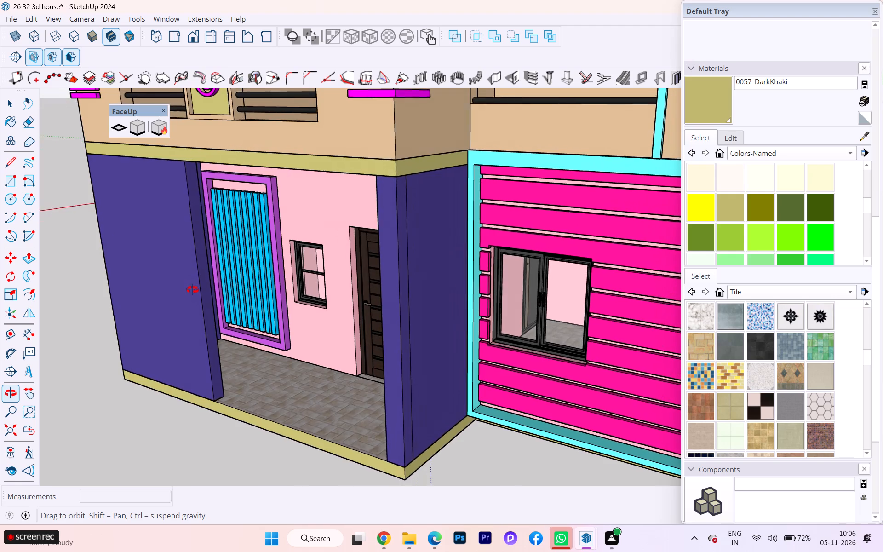
middle_drag(192, 290, 318, 299)
scroll(359, 298, down, 2)
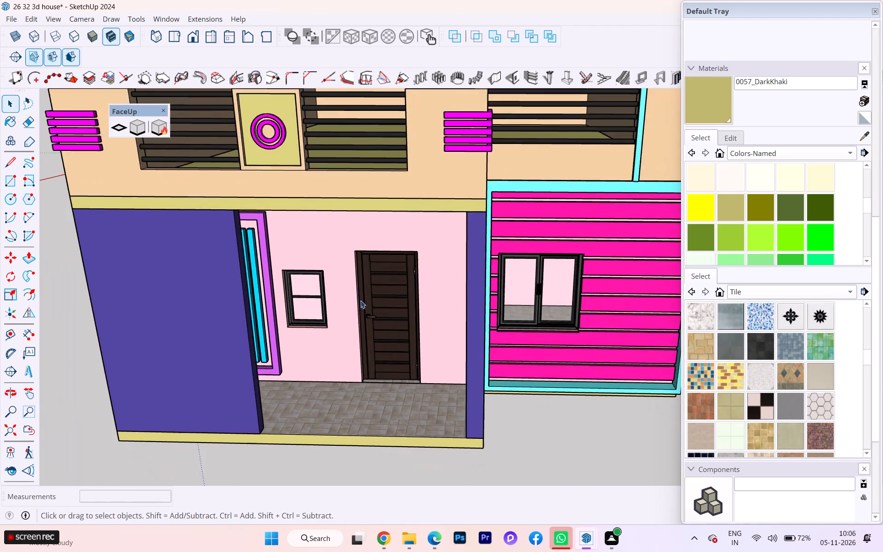
scroll(378, 304, down, 2)
middle_drag(384, 308, 382, 273)
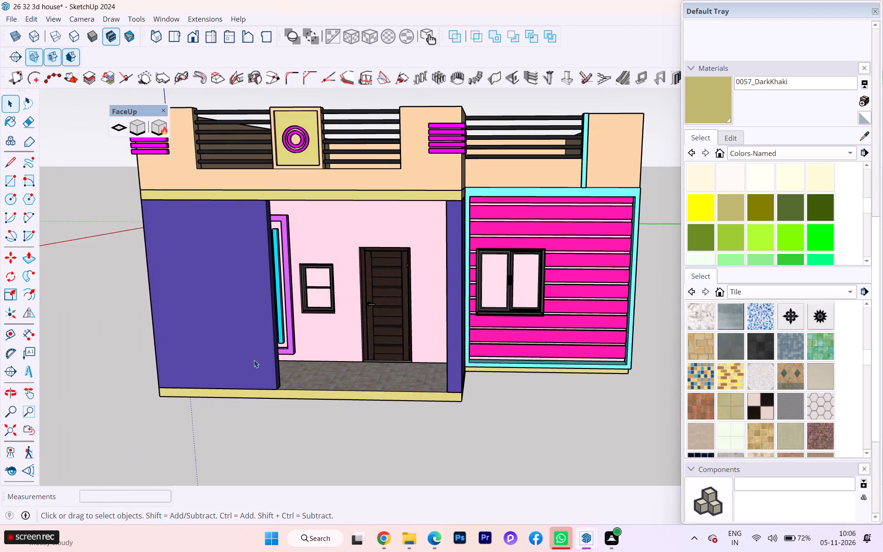
scroll(243, 362, up, 2)
middle_drag(273, 379, 641, 383)
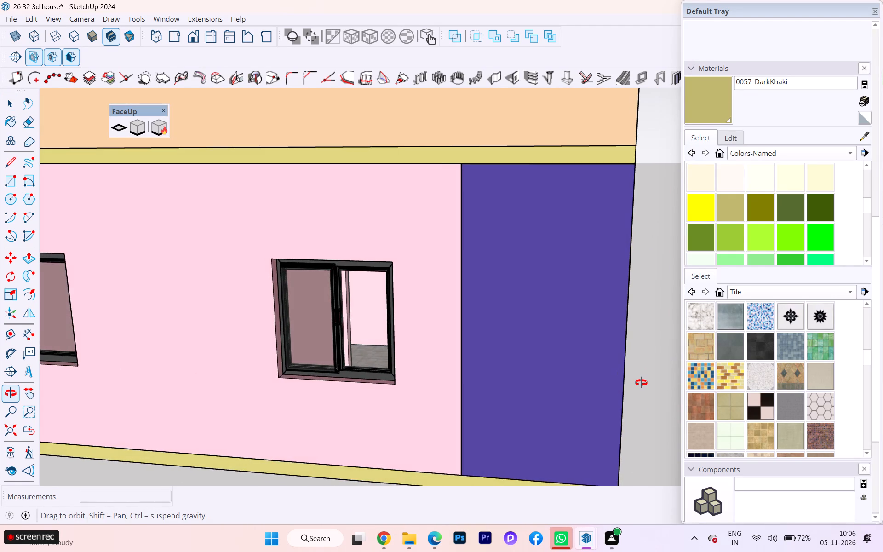
middle_drag(641, 383, 819, 322)
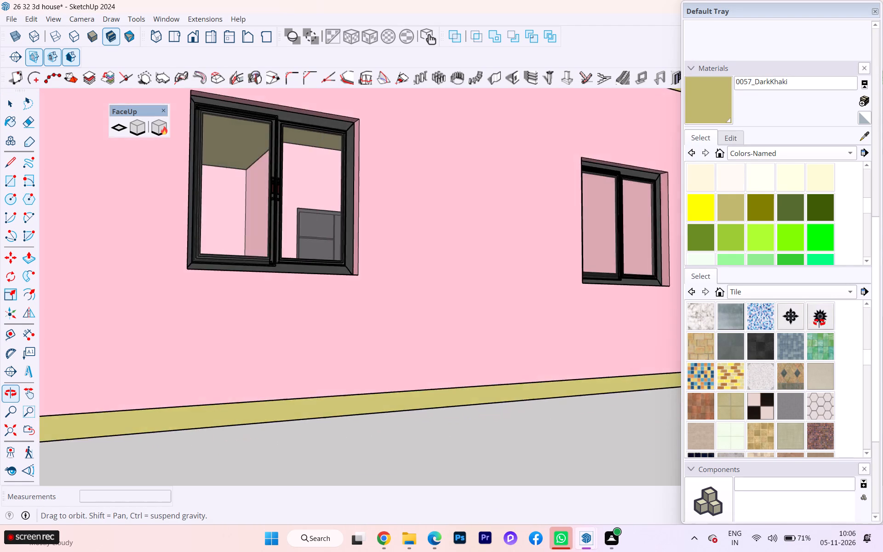
middle_drag(819, 322, 546, 360)
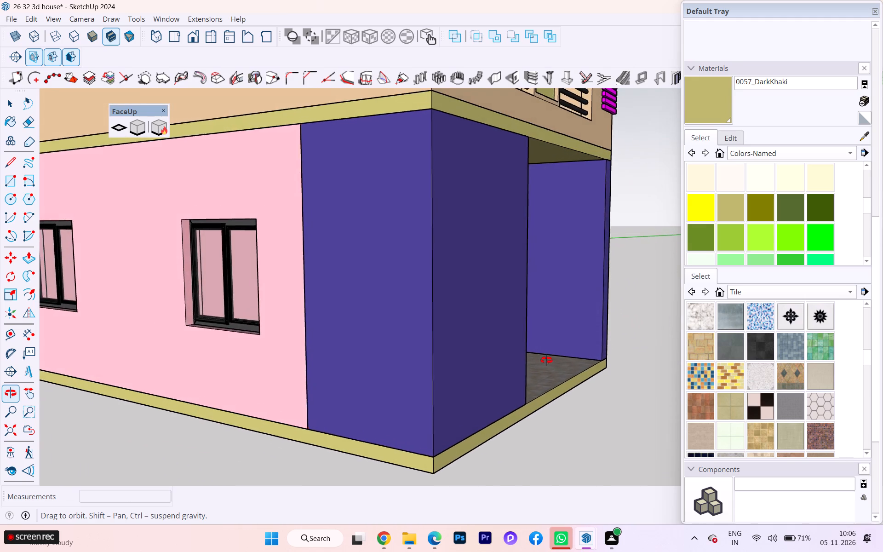
middle_drag(546, 360, 271, 411)
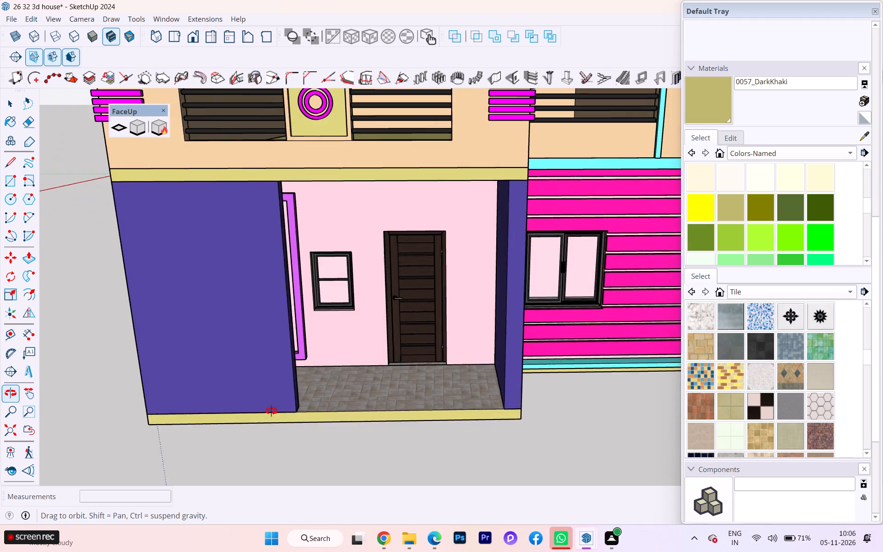
middle_drag(271, 411, 264, 410)
scroll(261, 402, up, 1)
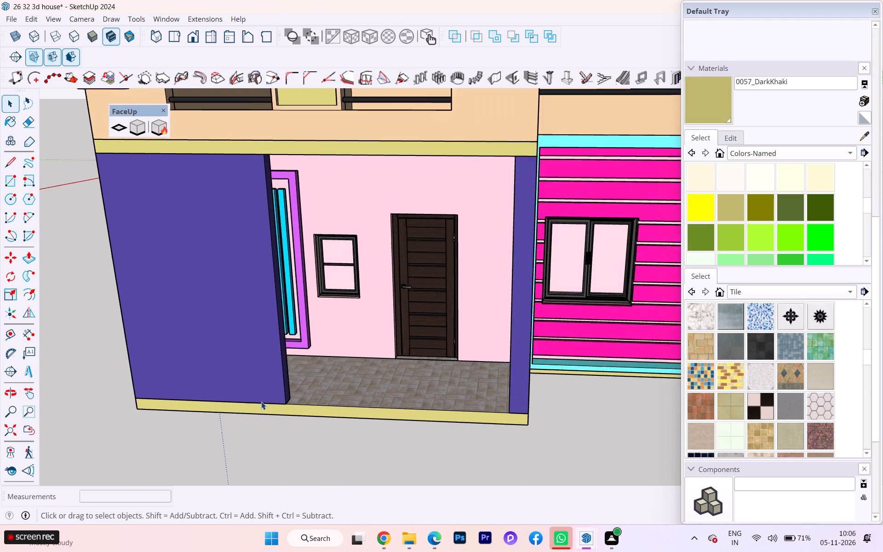
scroll(261, 402, up, 1)
scroll(301, 401, down, 3)
middle_drag(329, 400, 328, 367)
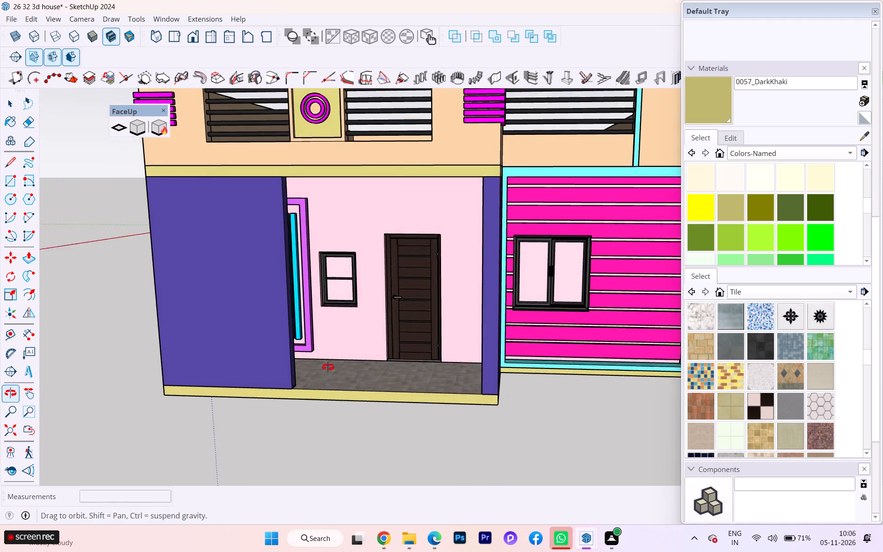
middle_drag(328, 367, 322, 349)
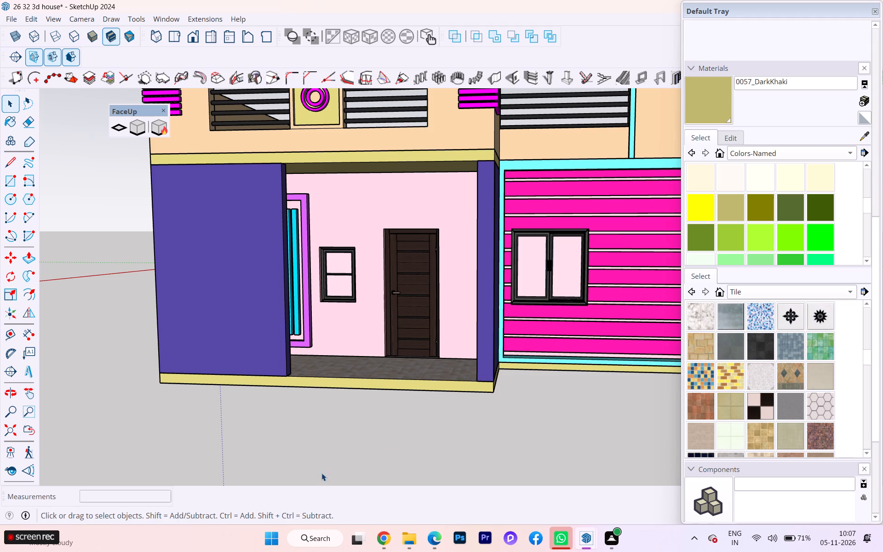
Delete the purple frame around the blue slatted panel on the porch's back wall.
click(296, 309)
click(309, 313)
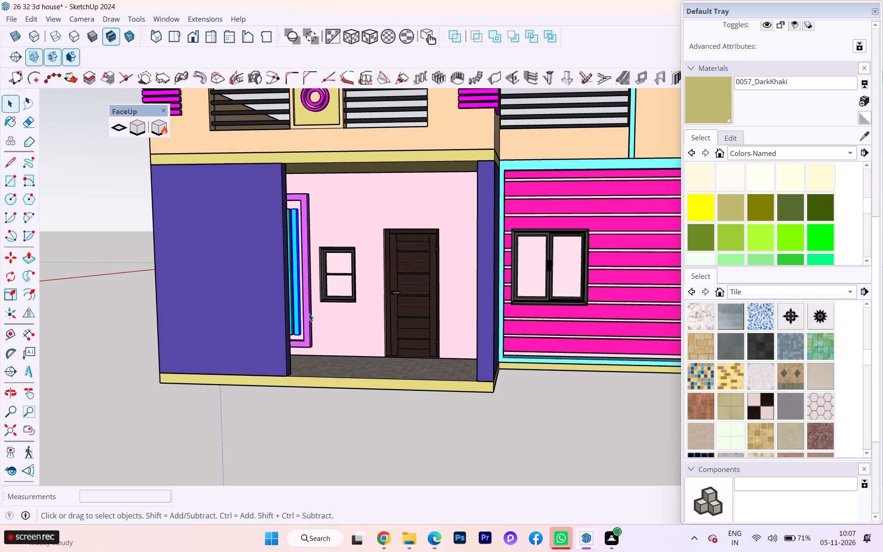
key(Pause)
key(Delete)
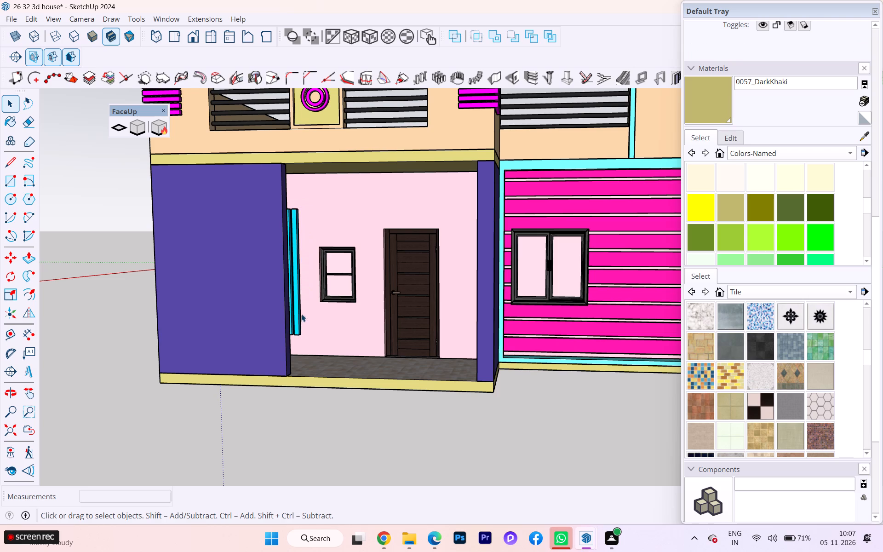
Delete all the blue vertical slats left on the porch's back wall.
click(294, 299)
key(Delete)
middle_drag(267, 328, 258, 331)
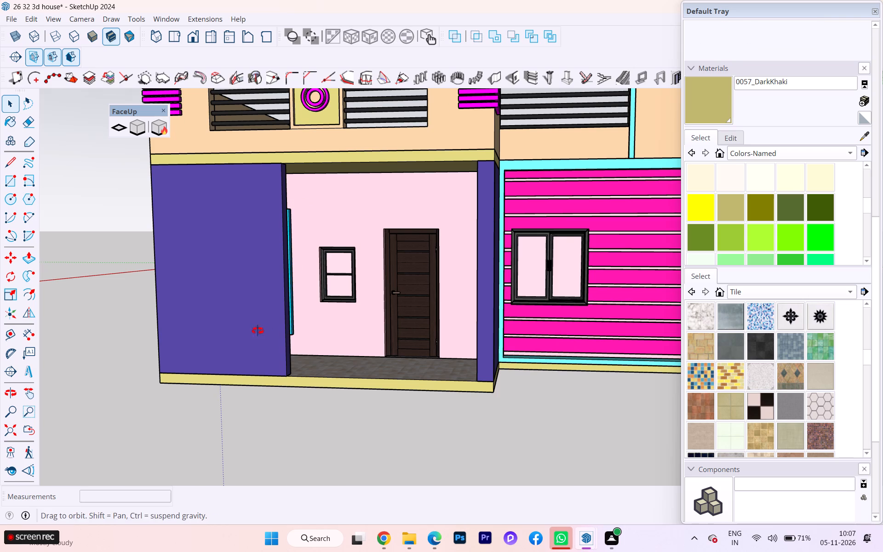
middle_drag(258, 331, 151, 348)
drag(264, 207, 297, 223)
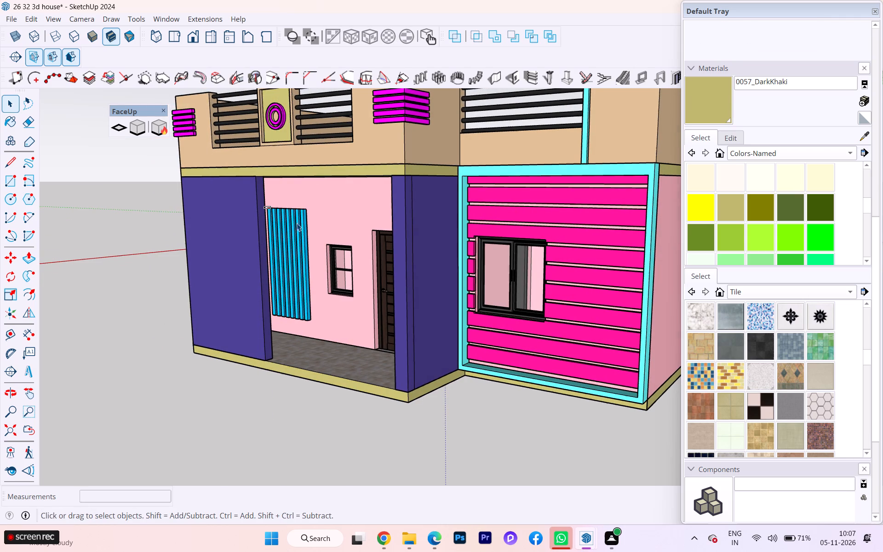
drag(297, 223, 324, 255)
triple_click(306, 227)
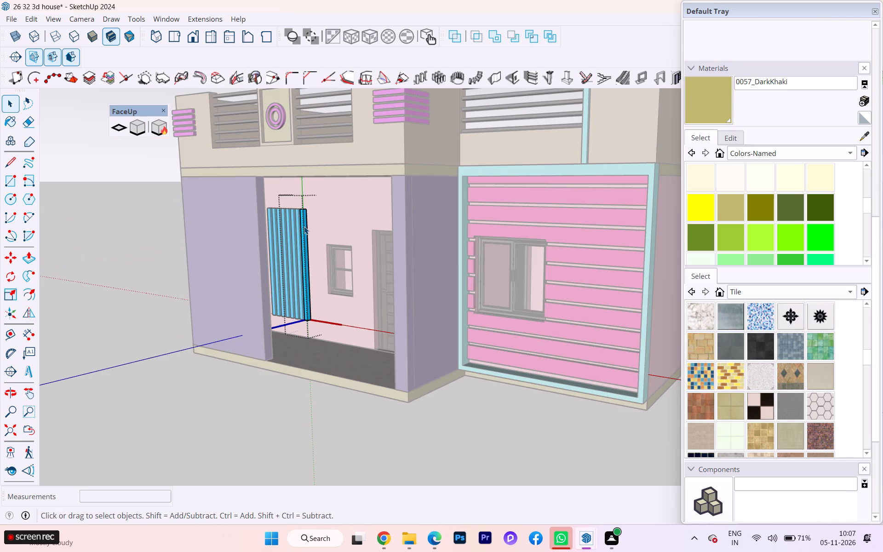
key(Delete)
key(Delete)
click(242, 398)
scroll(268, 268, down, 1)
middle_drag(256, 271, 229, 275)
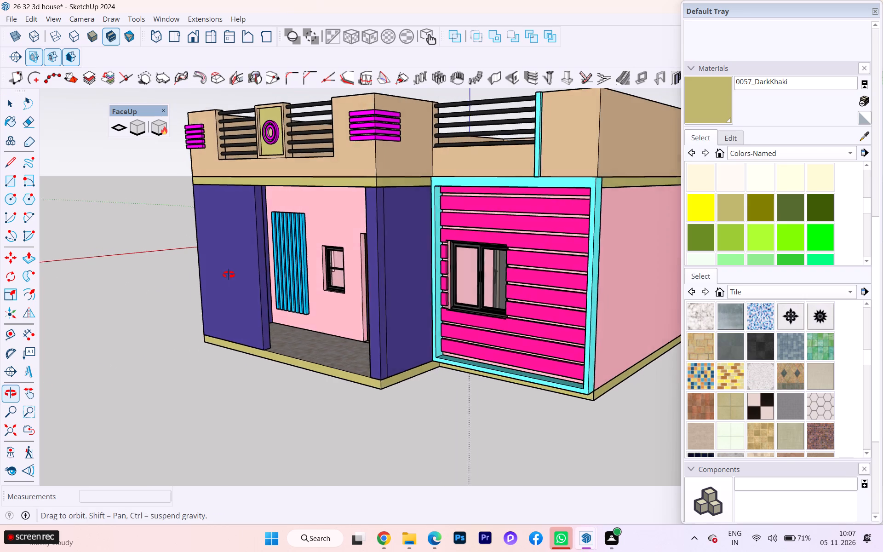
middle_drag(229, 275, 227, 275)
drag(273, 209, 321, 338)
key(Delete)
Examine the cleared porch back wall, entrance and surrounding facades from above, the front and both corners.
scroll(241, 394, down, 2)
middle_drag(222, 405, 442, 464)
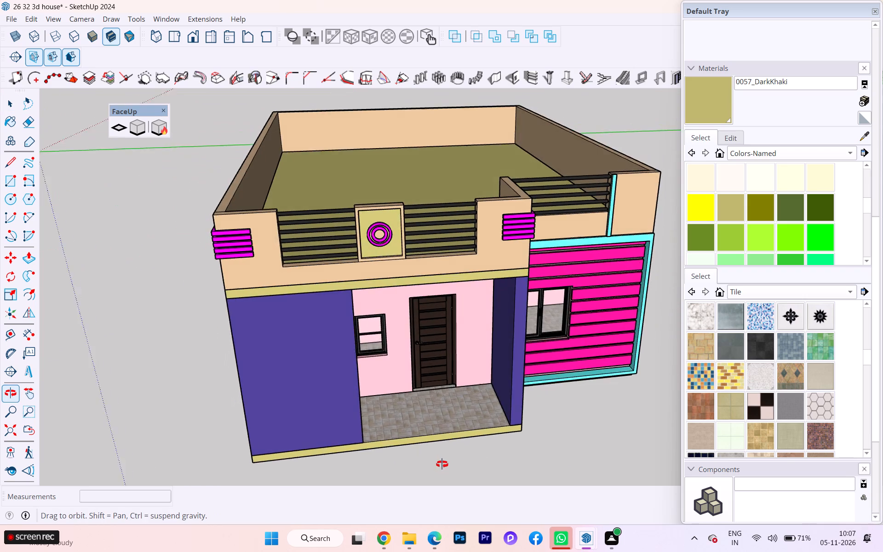
middle_drag(442, 464, 225, 465)
scroll(285, 383, up, 3)
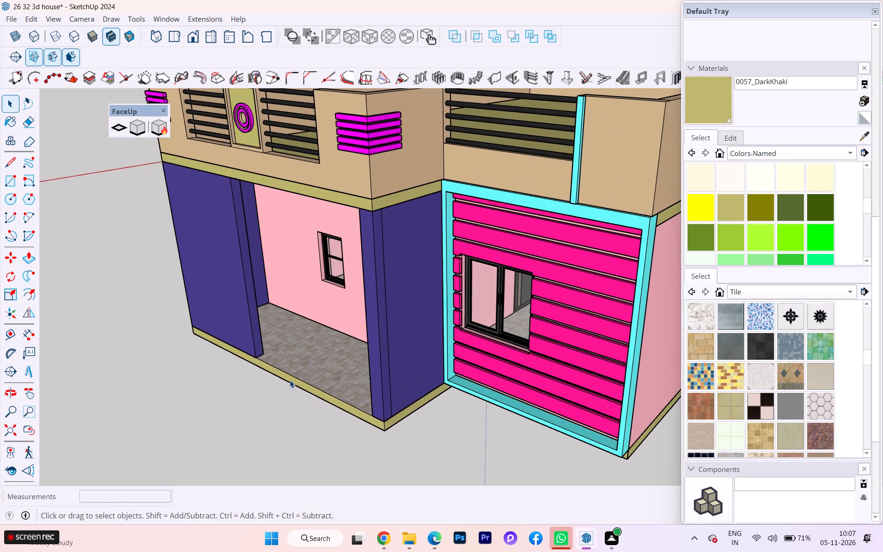
scroll(267, 386, up, 3)
scroll(207, 393, up, 2)
scroll(208, 393, down, 2)
middle_drag(212, 396, 335, 390)
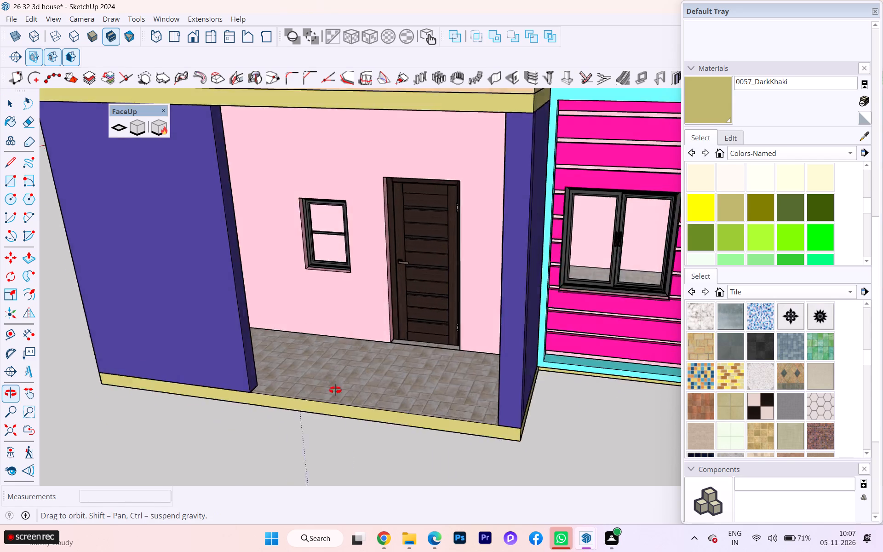
middle_drag(335, 390, 441, 354)
scroll(416, 356, down, 4)
middle_drag(407, 360, 562, 356)
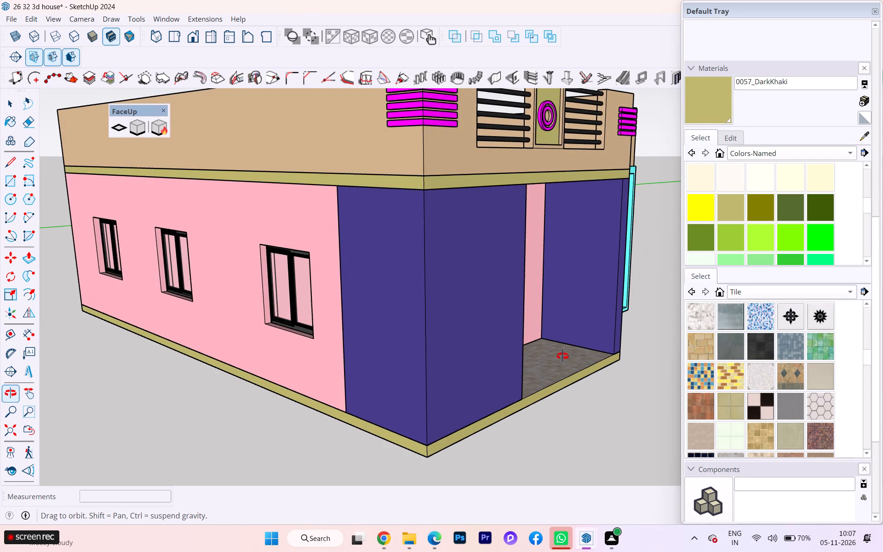
middle_drag(562, 356, 198, 398)
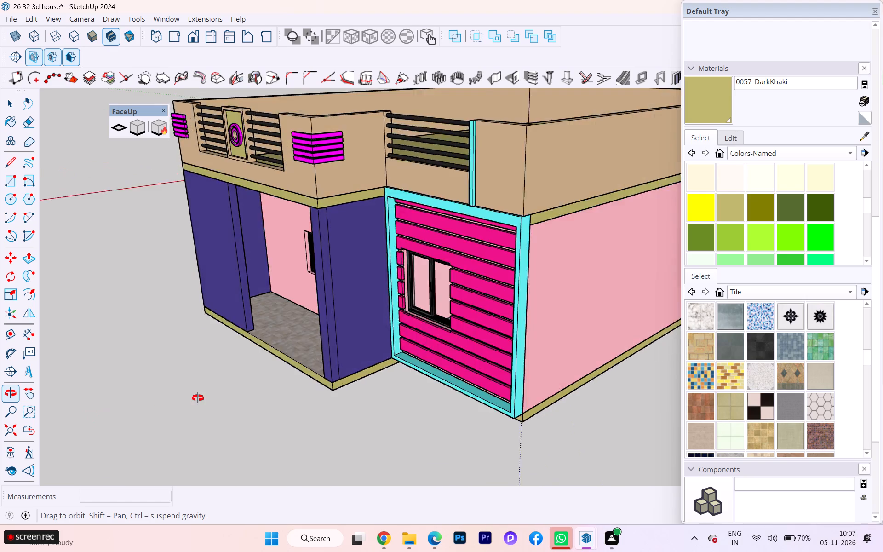
middle_drag(198, 398, 373, 367)
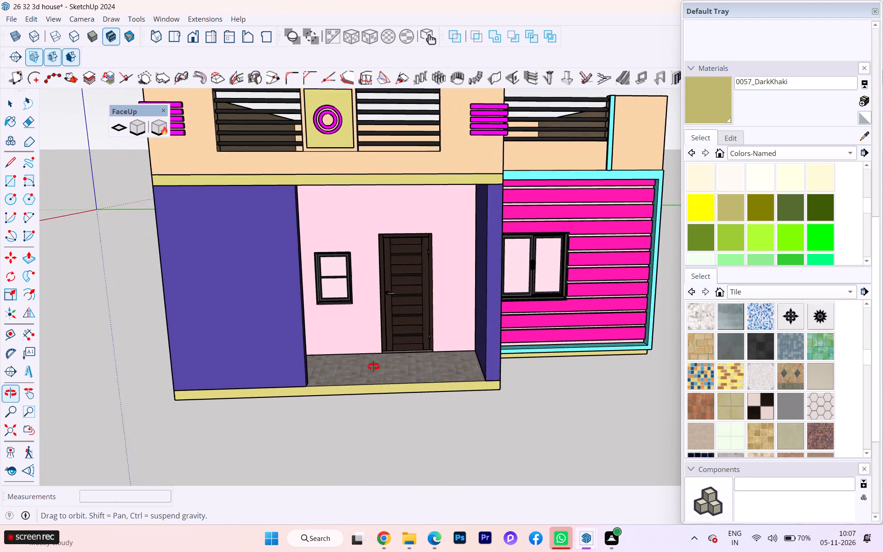
middle_drag(373, 367, 414, 386)
scroll(247, 333, up, 4)
Select the L-shaped blue-violet corner wall and examine it against the porch opening from the front and both sides.
double_click(246, 333)
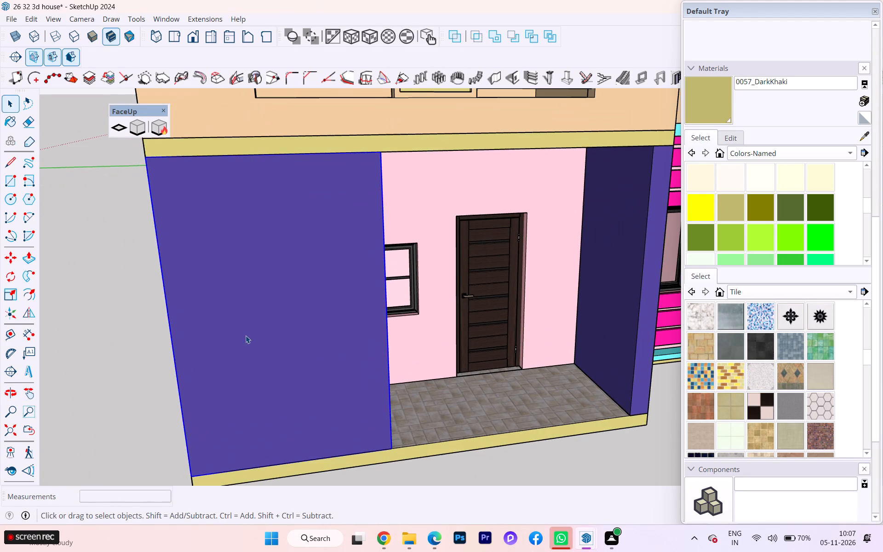
scroll(237, 337, down, 1)
middle_drag(246, 341, 362, 336)
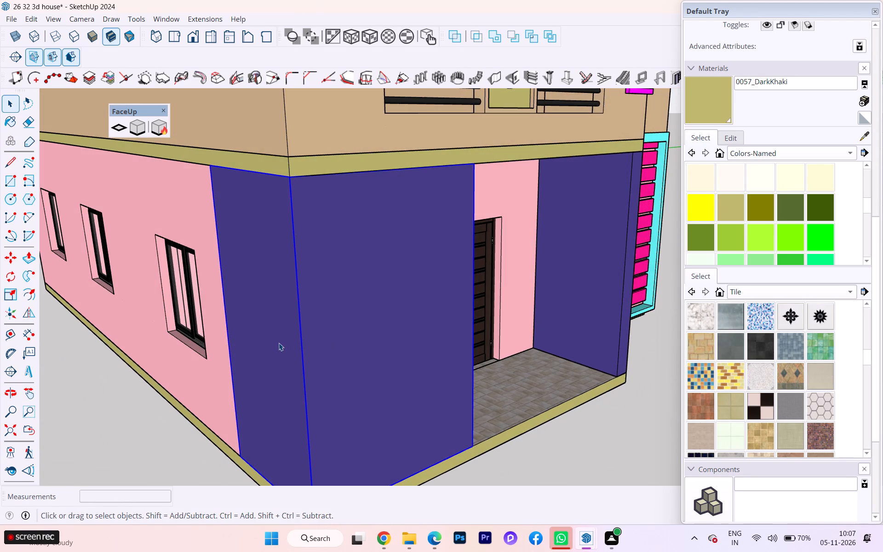
click(278, 343)
click(276, 344)
scroll(440, 324, down, 2)
middle_drag(439, 343, 295, 362)
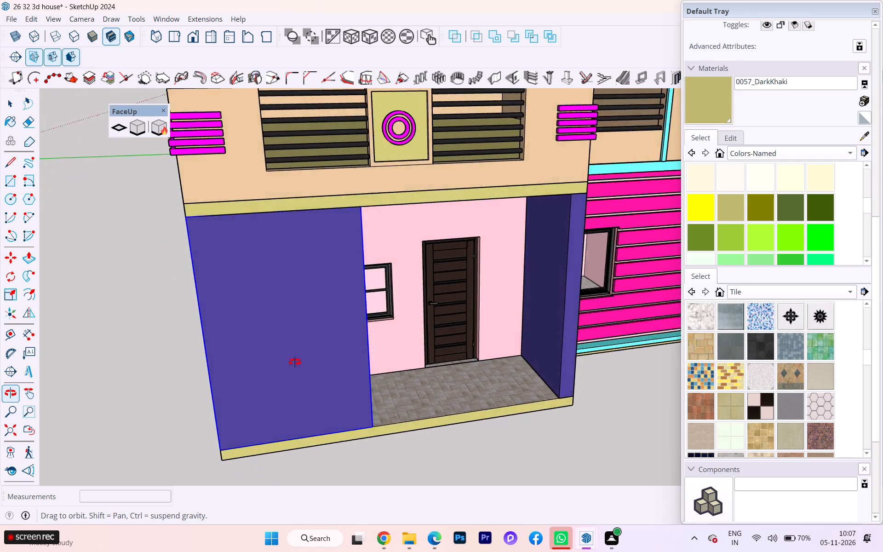
middle_drag(295, 362, 268, 362)
scroll(268, 362, up, 3)
scroll(268, 361, down, 2)
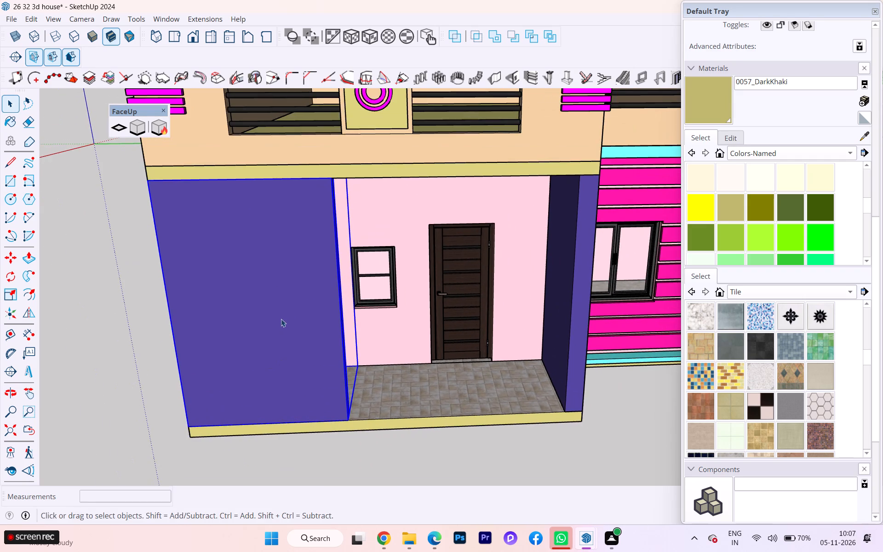
scroll(268, 270, down, 6)
scroll(247, 230, down, 2)
scroll(247, 230, up, 1)
scroll(247, 230, down, 2)
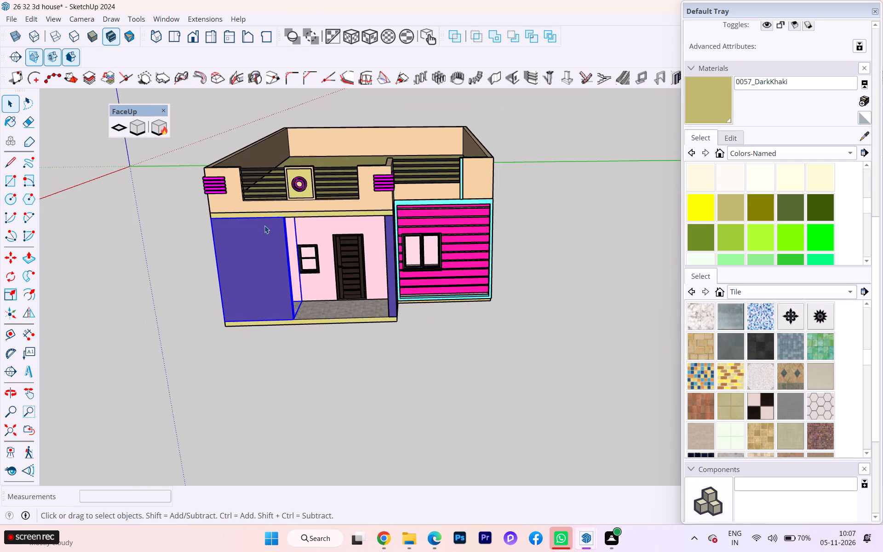
scroll(264, 225, up, 3)
scroll(264, 225, down, 4)
scroll(264, 225, up, 11)
scroll(303, 225, up, 1)
scroll(303, 225, down, 2)
scroll(303, 225, up, 2)
scroll(260, 233, down, 2)
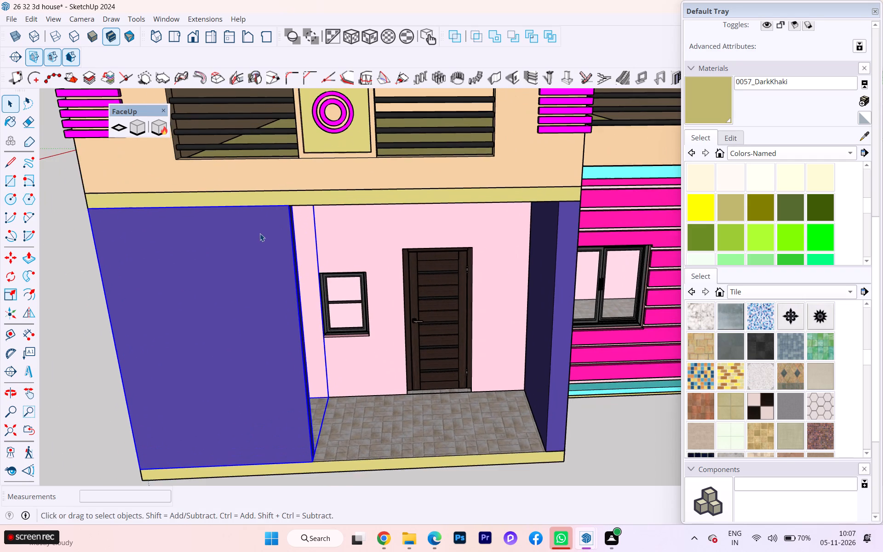
scroll(259, 239, down, 3)
middle_drag(253, 246, 252, 158)
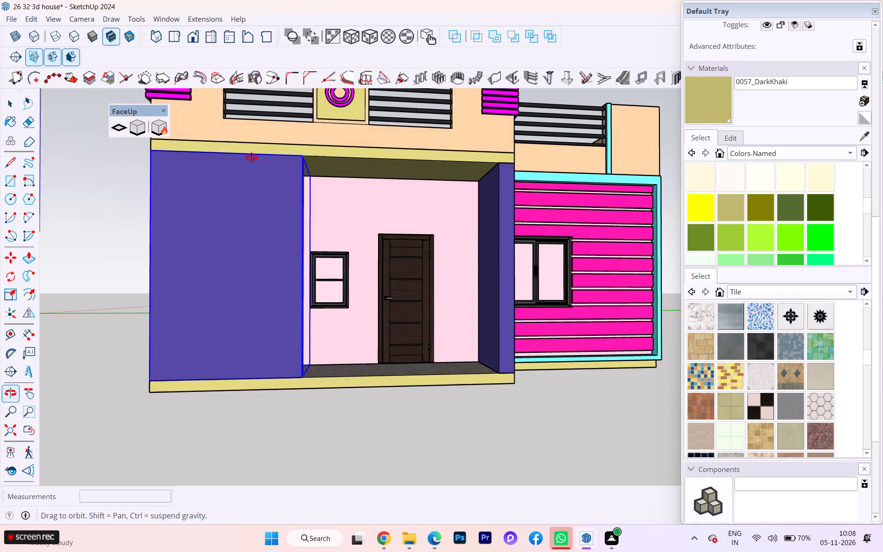
middle_drag(252, 158, 0, 203)
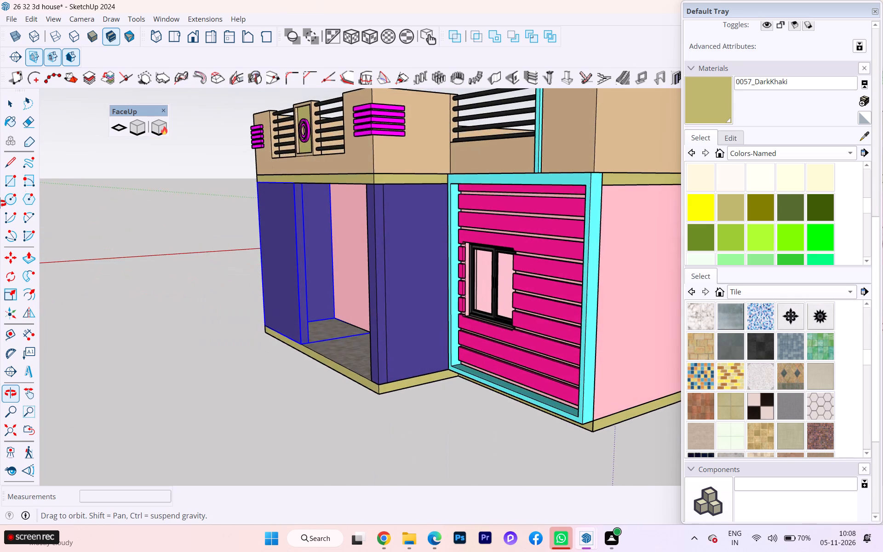
middle_drag(0, 203, 129, 268)
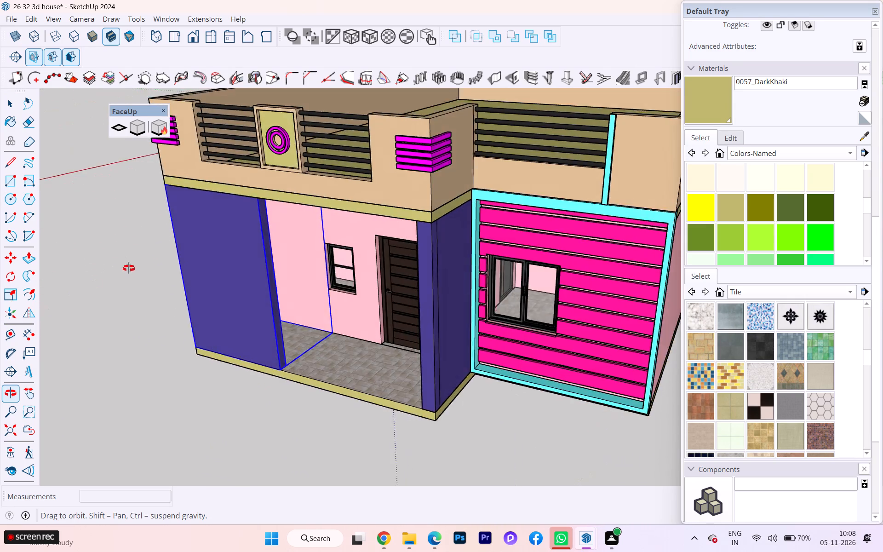
middle_drag(129, 268, 67, 258)
scroll(190, 280, up, 3)
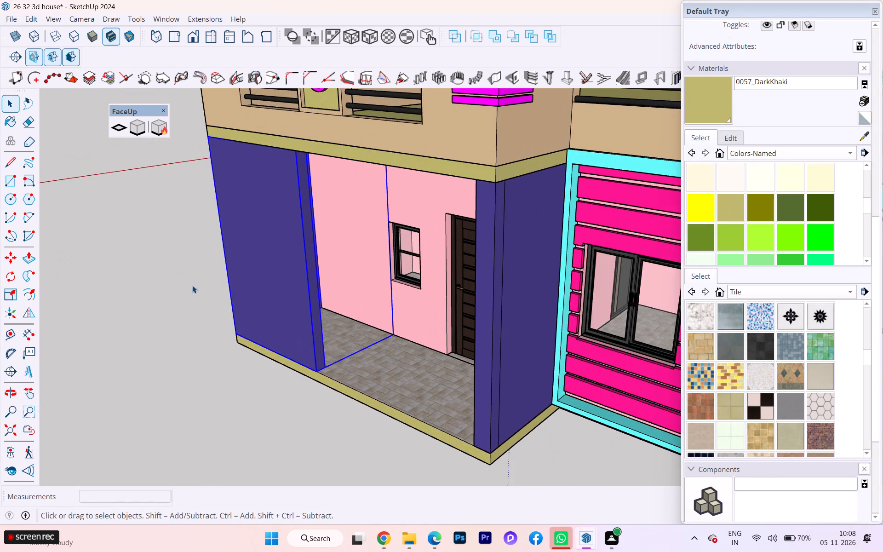
Clear the selection of the L-shaped corner wall and view the porch from the front.
scroll(185, 301, down, 2)
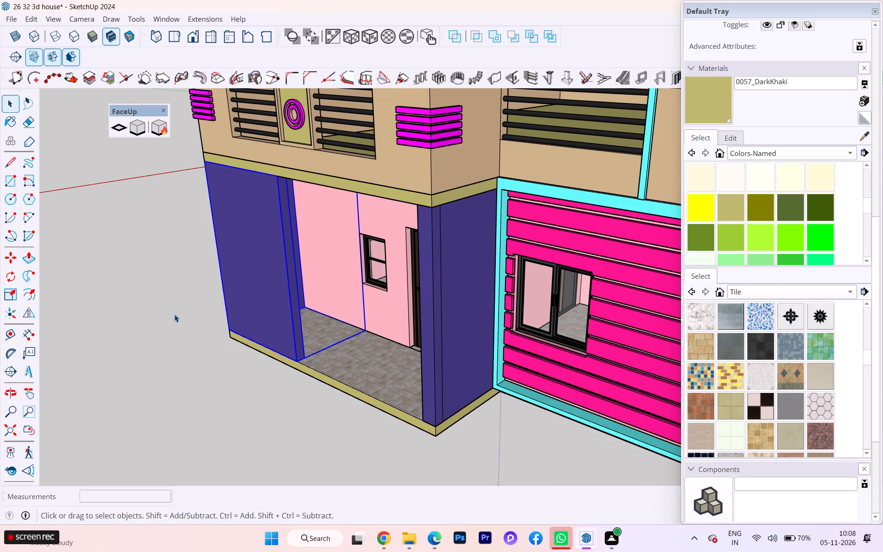
scroll(174, 314, down, 1)
middle_drag(174, 314, 187, 309)
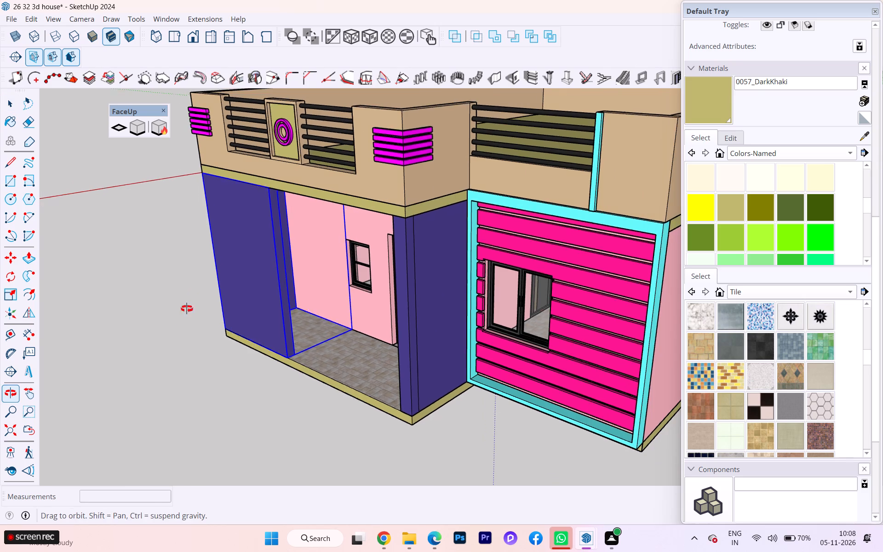
middle_drag(187, 309, 394, 281)
click(160, 292)
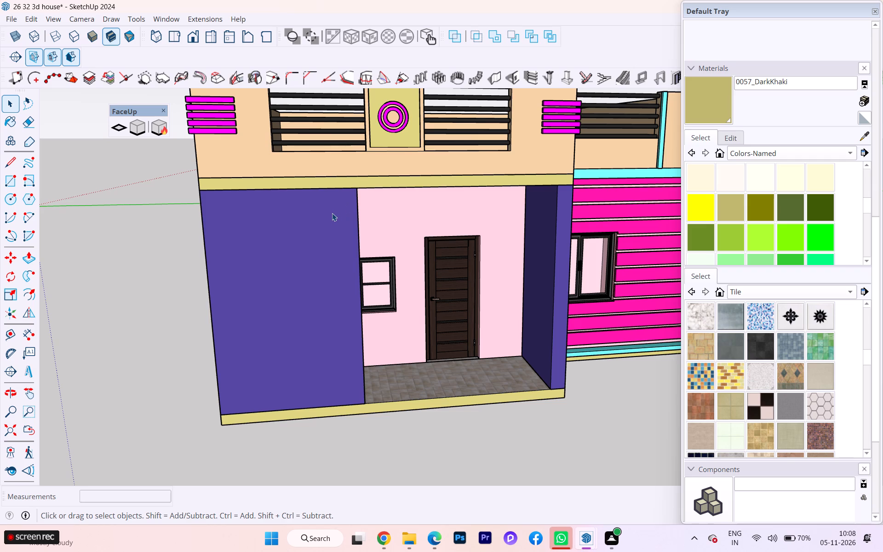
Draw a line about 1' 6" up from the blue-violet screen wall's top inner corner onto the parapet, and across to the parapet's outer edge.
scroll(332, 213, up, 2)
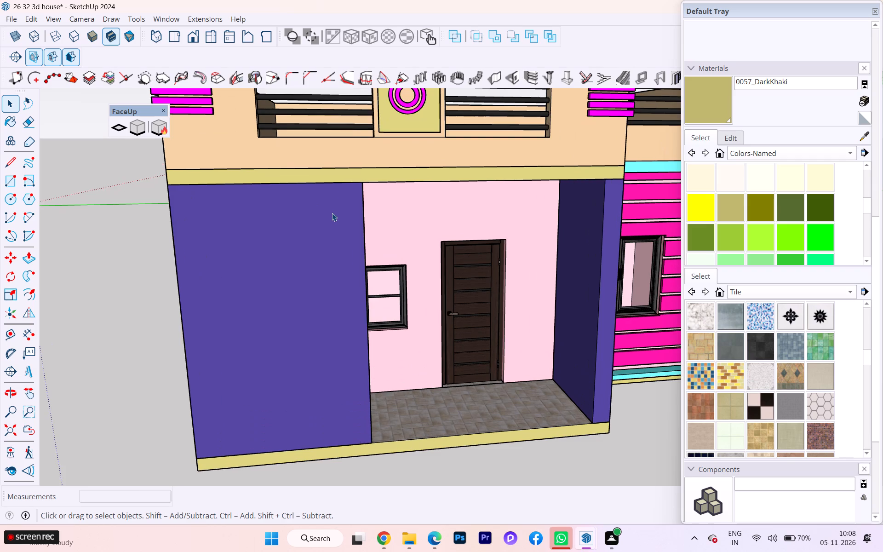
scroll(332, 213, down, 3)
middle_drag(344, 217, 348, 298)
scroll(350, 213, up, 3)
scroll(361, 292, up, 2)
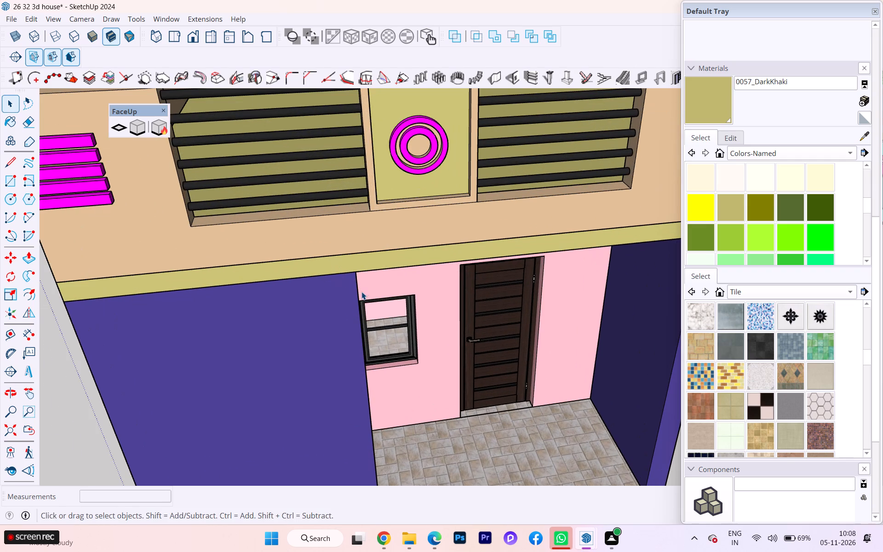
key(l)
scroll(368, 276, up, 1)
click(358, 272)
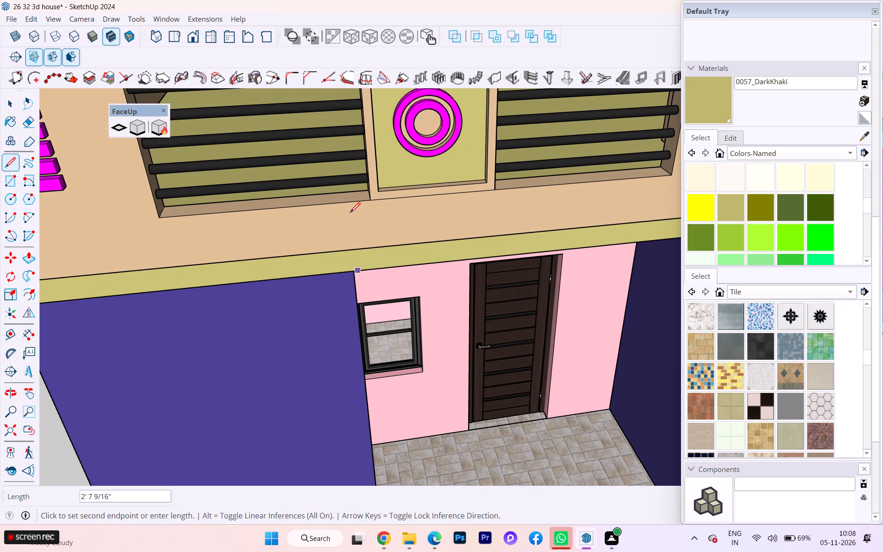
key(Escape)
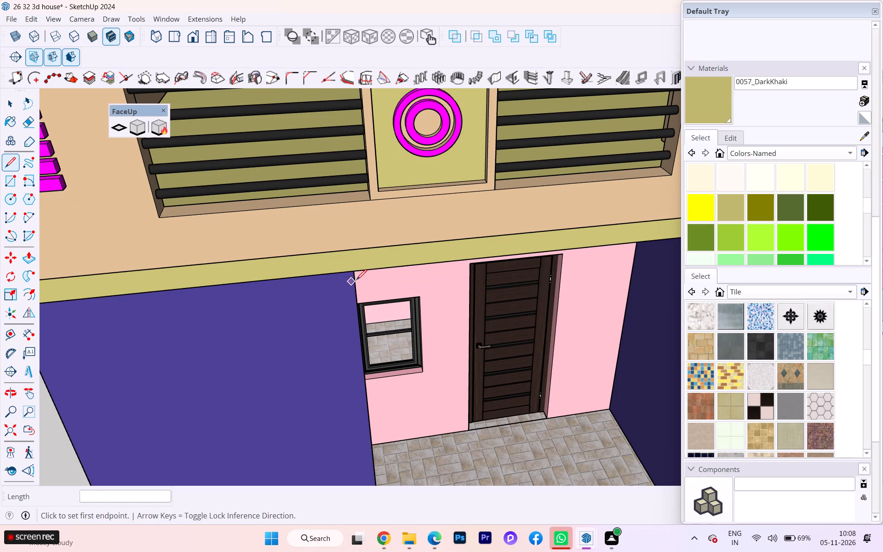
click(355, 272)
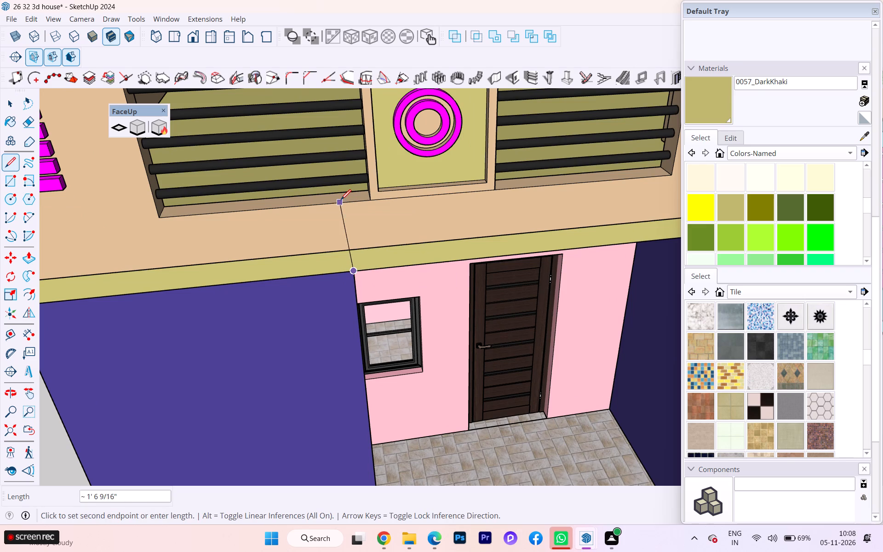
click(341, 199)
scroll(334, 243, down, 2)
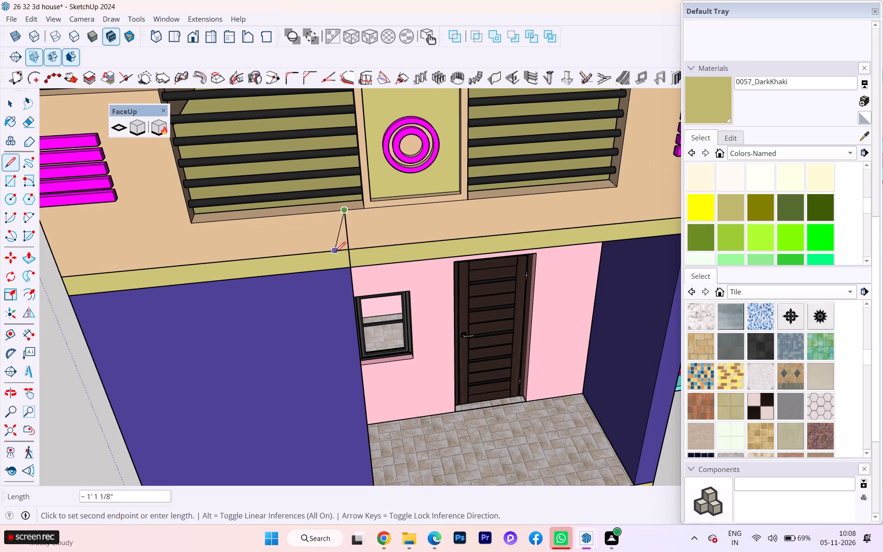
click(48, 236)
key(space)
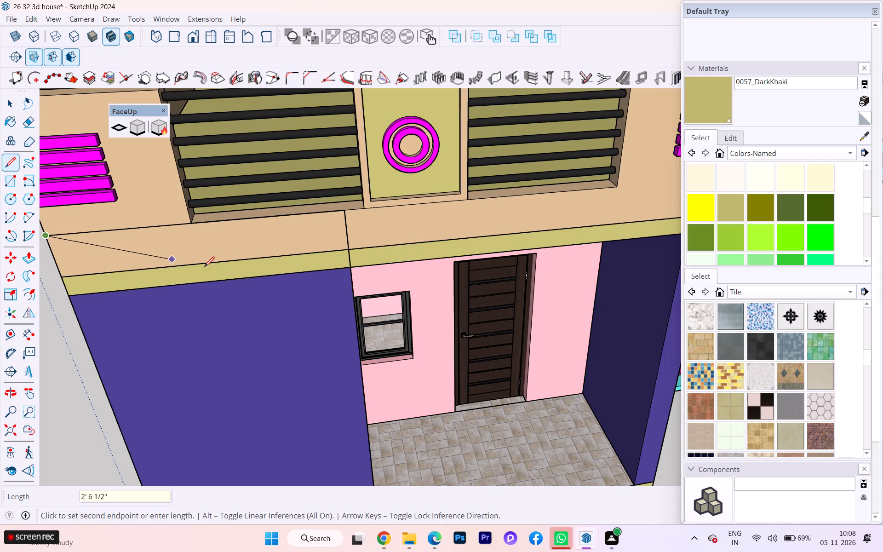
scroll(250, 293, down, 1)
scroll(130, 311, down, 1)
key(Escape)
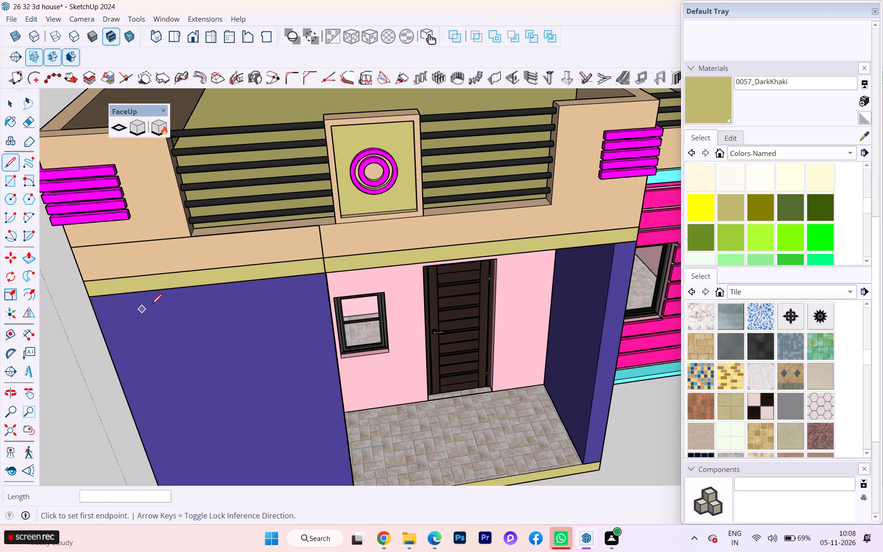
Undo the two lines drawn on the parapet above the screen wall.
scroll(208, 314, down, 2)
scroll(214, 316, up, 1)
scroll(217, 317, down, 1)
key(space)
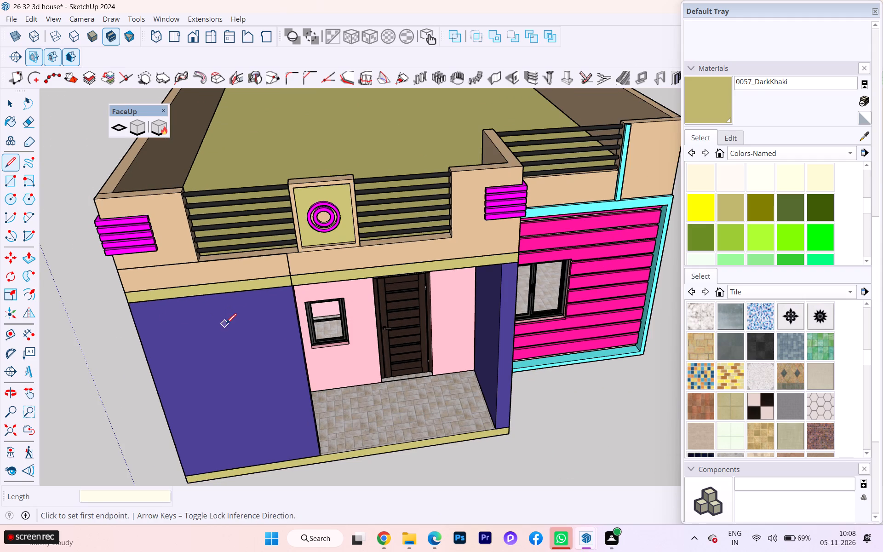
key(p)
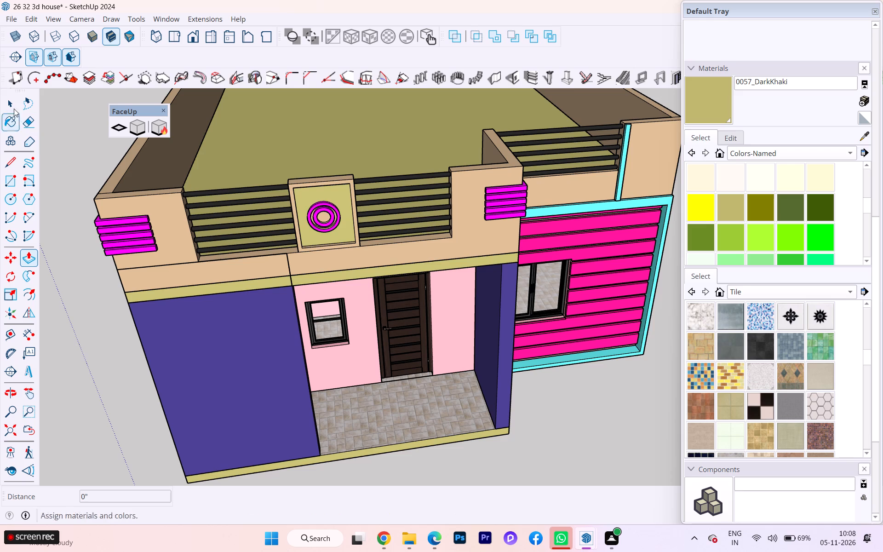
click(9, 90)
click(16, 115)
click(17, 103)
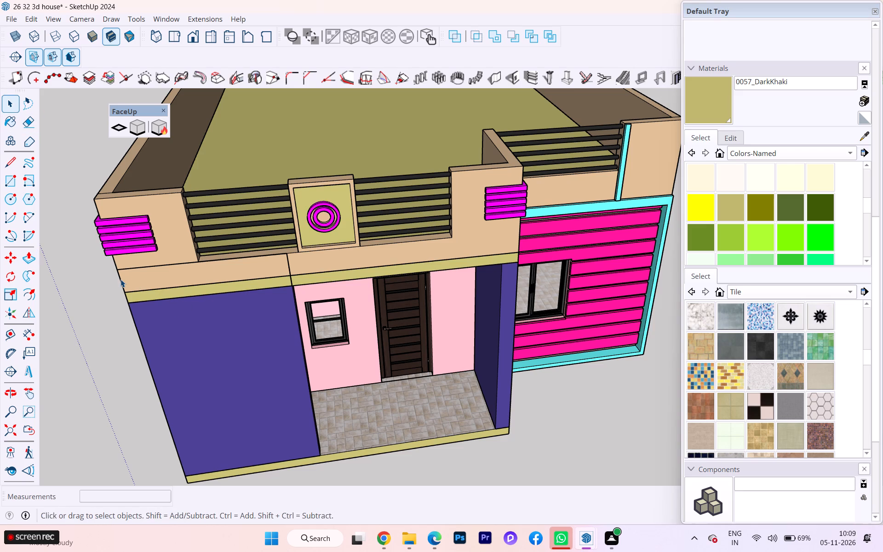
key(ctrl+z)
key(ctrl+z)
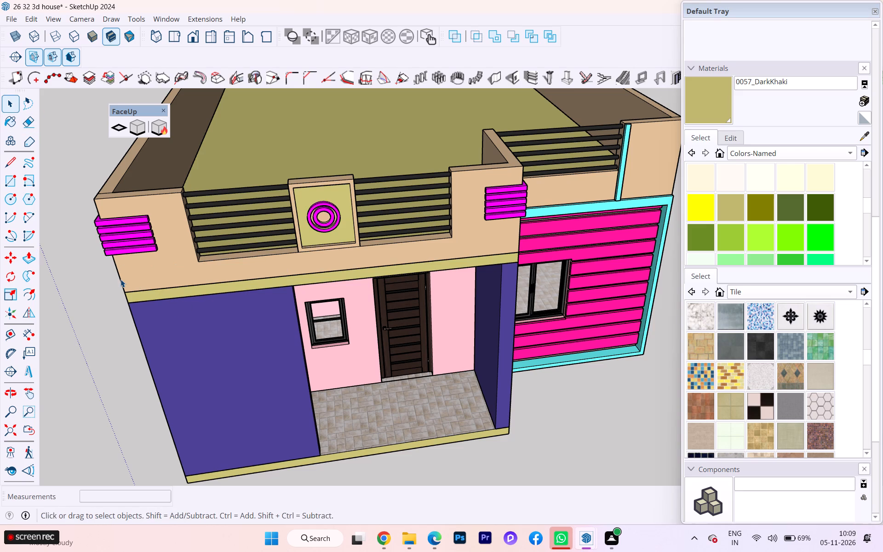
Draw a rectangle about 10' by 6' 5" covering the front face of the blue-violet screen wall.
key(r)
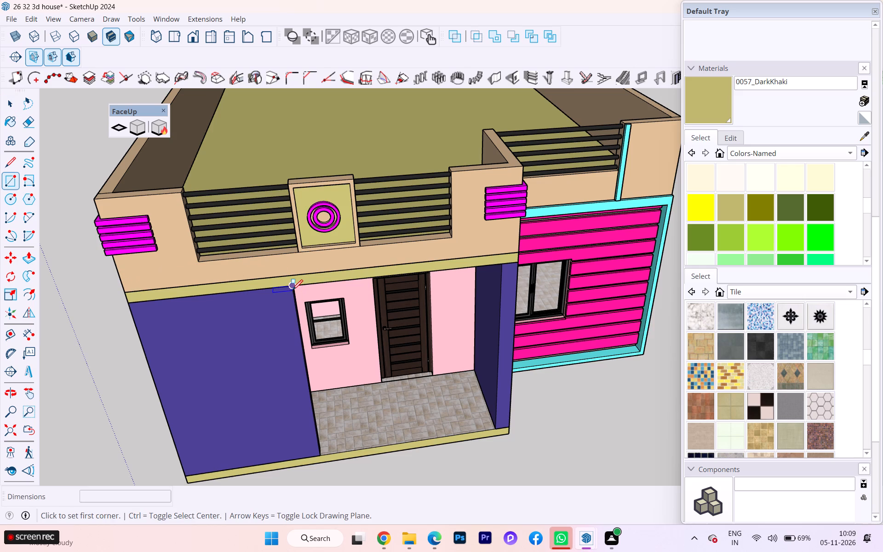
click(293, 287)
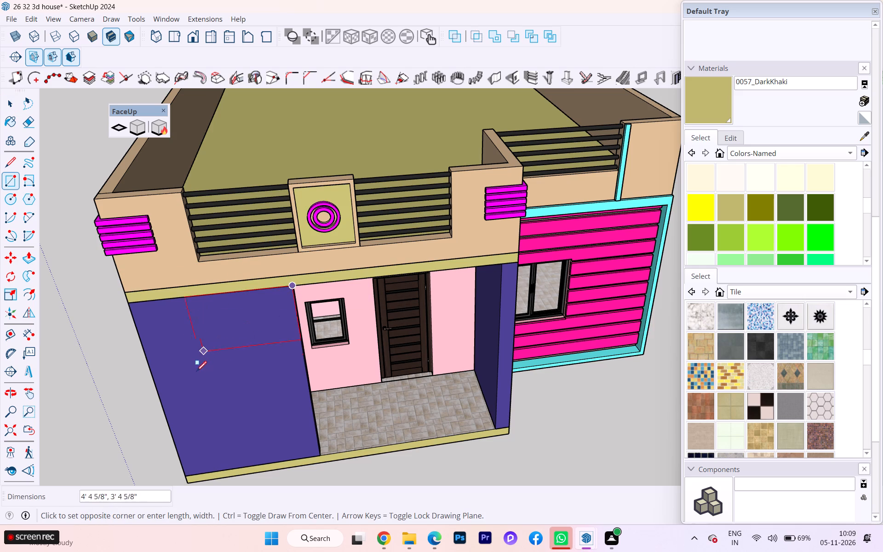
click(184, 475)
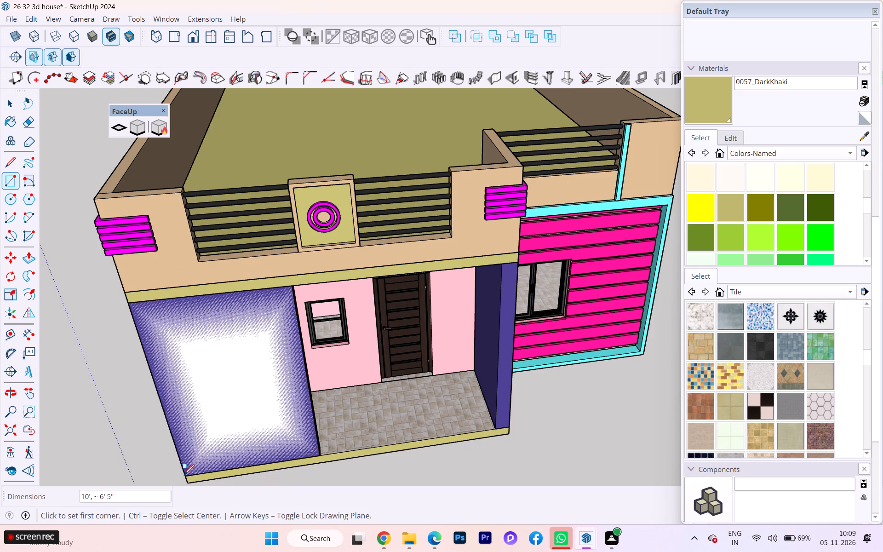
Extrude the new rectangle 4" outward from the front of the screen wall.
scroll(279, 343, up, 3)
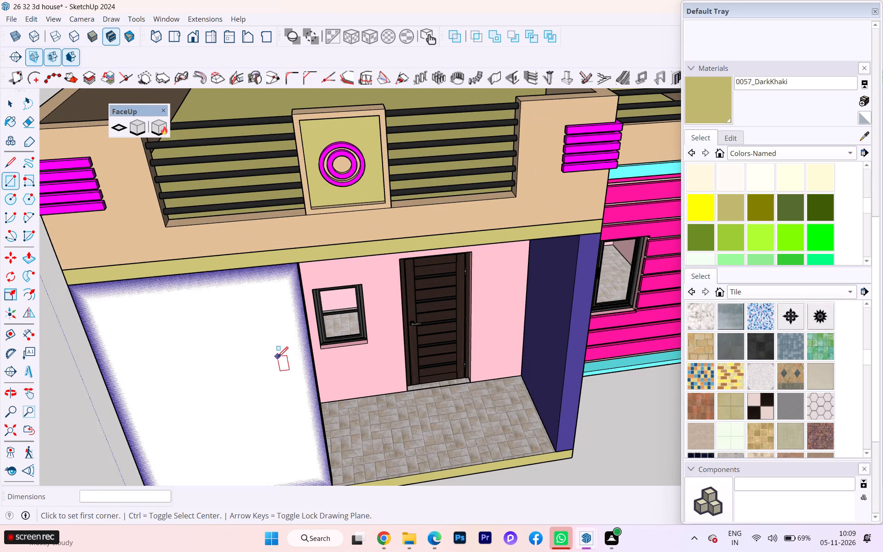
scroll(278, 357, down, 2)
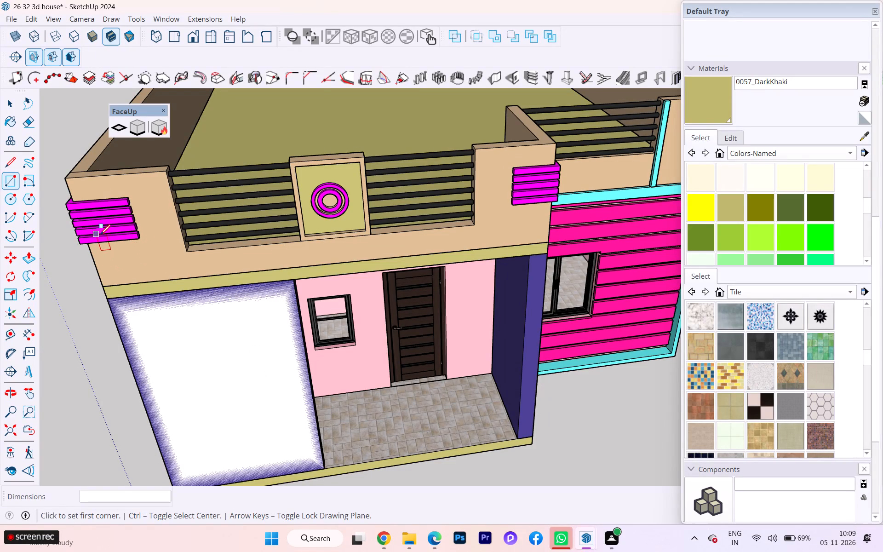
key(p)
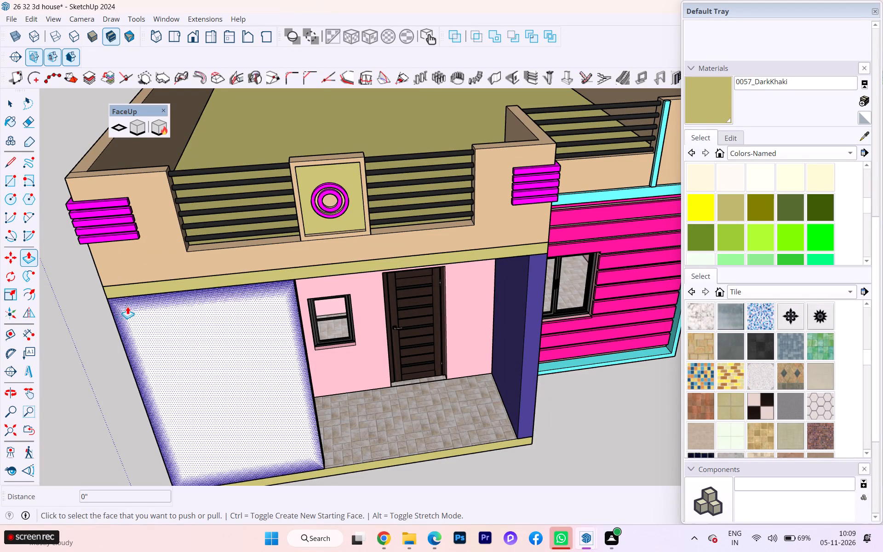
click(207, 352)
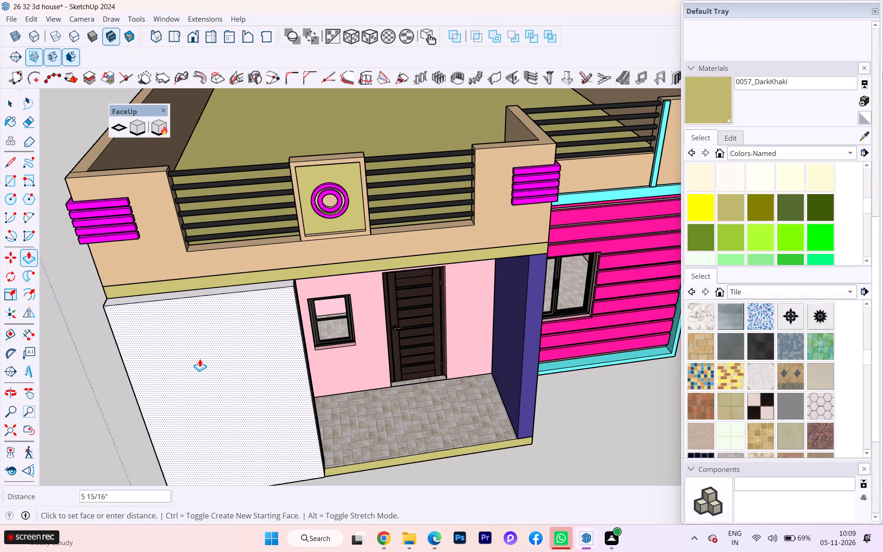
key(4)
key(Return)
Examine the extruded white panel against the porch and parapet from the front, above and both corners.
middle_drag(241, 343, 23, 332)
scroll(196, 340, down, 1)
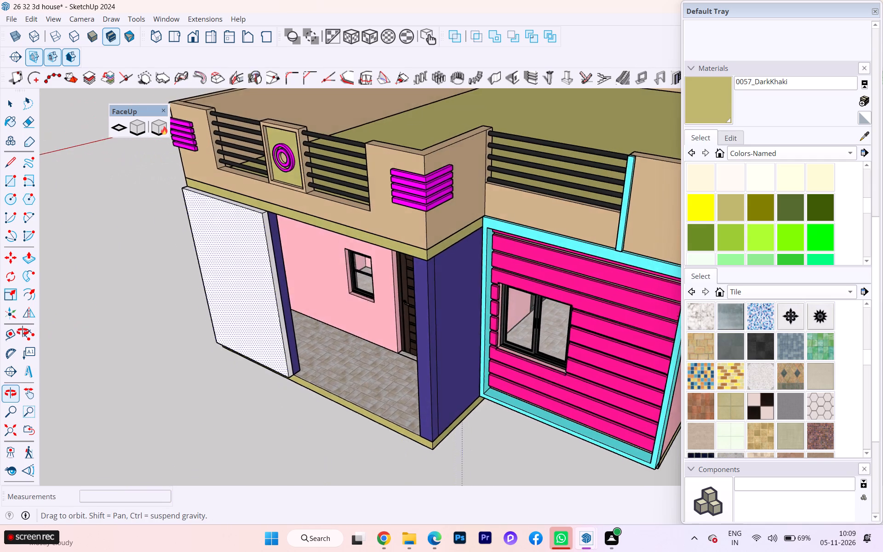
middle_drag(23, 332, 167, 307)
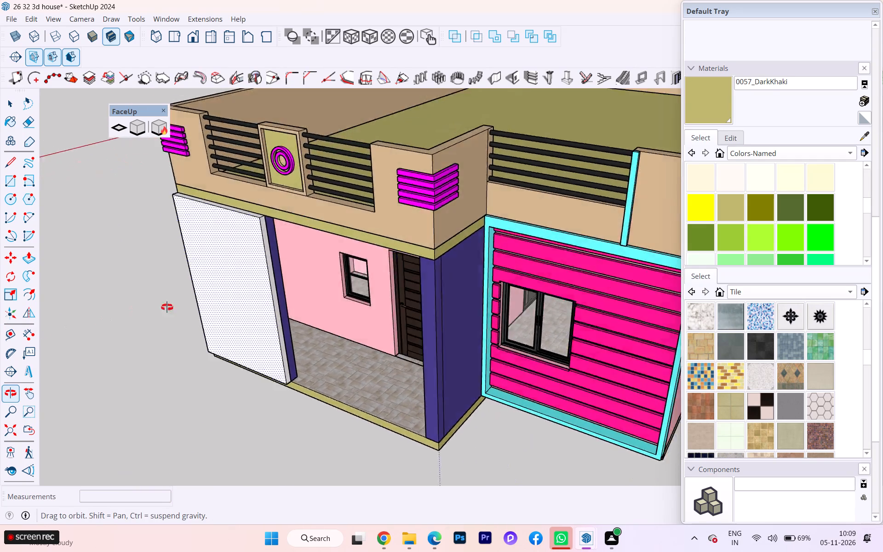
middle_drag(167, 307, 290, 327)
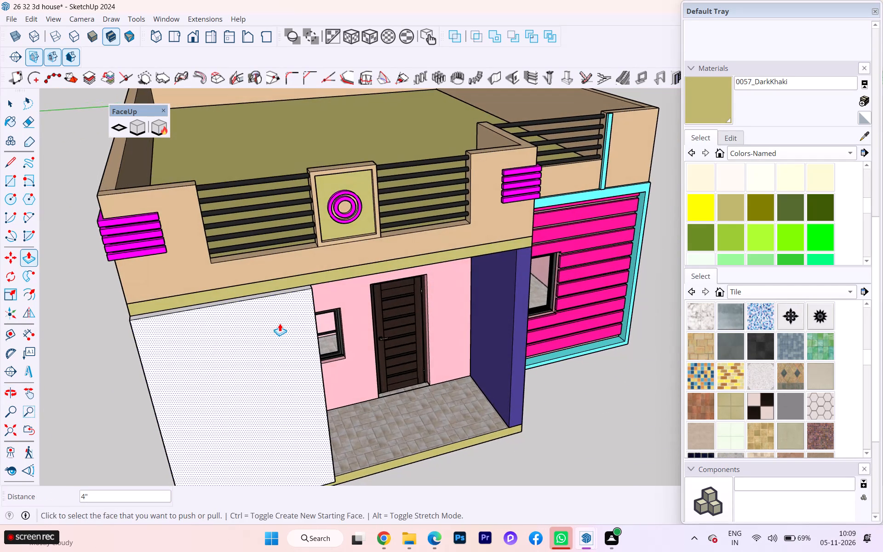
scroll(280, 323, up, 3)
scroll(279, 323, down, 5)
middle_drag(278, 323, 195, 314)
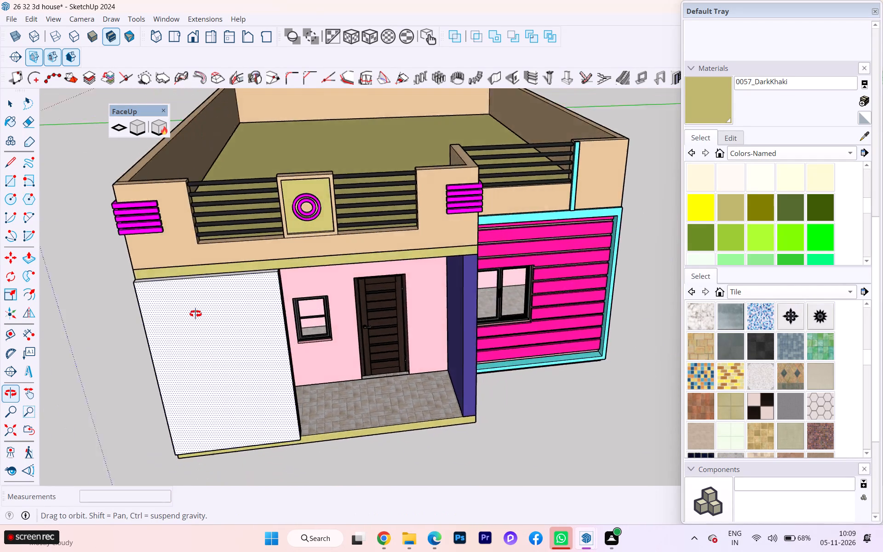
middle_drag(195, 314, 39, 274)
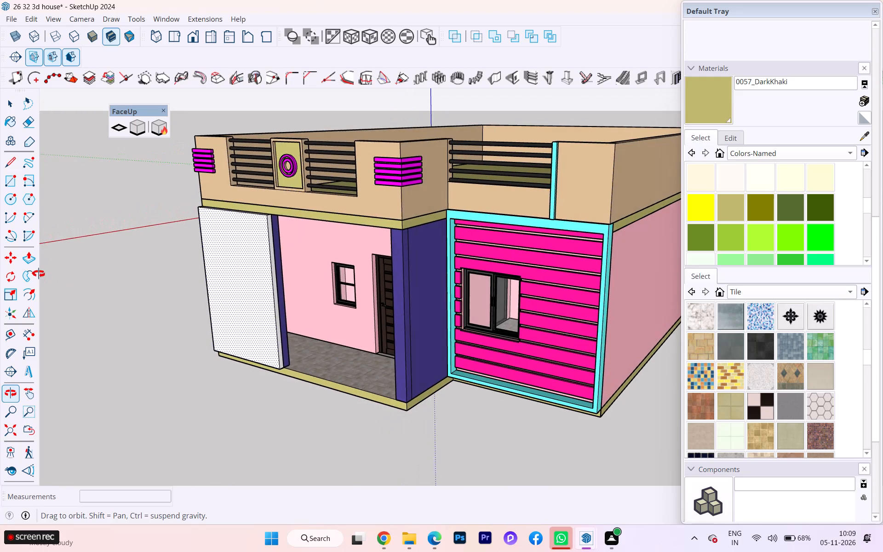
middle_drag(39, 274, 327, 302)
scroll(327, 302, down, 3)
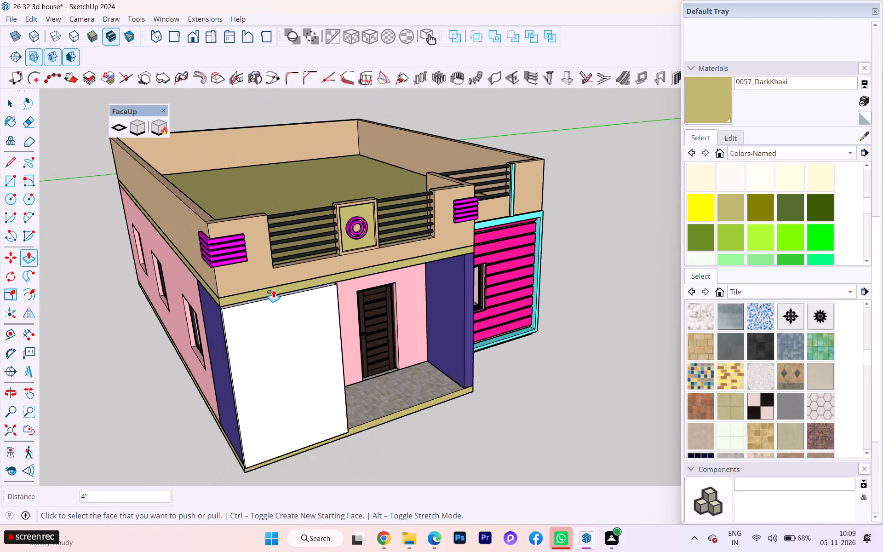
middle_drag(273, 290, 328, 254)
scroll(279, 299, up, 2)
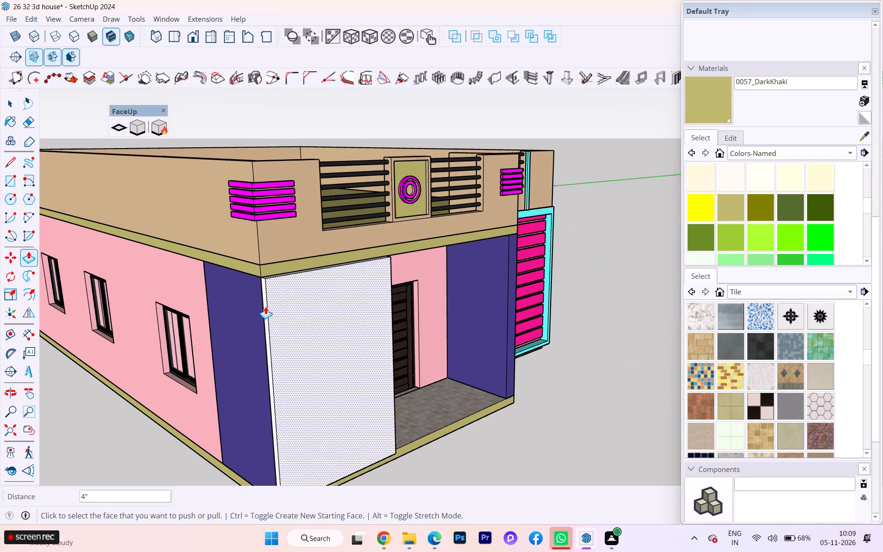
scroll(396, 304, down, 2)
middle_drag(387, 304, 142, 317)
scroll(272, 264, up, 4)
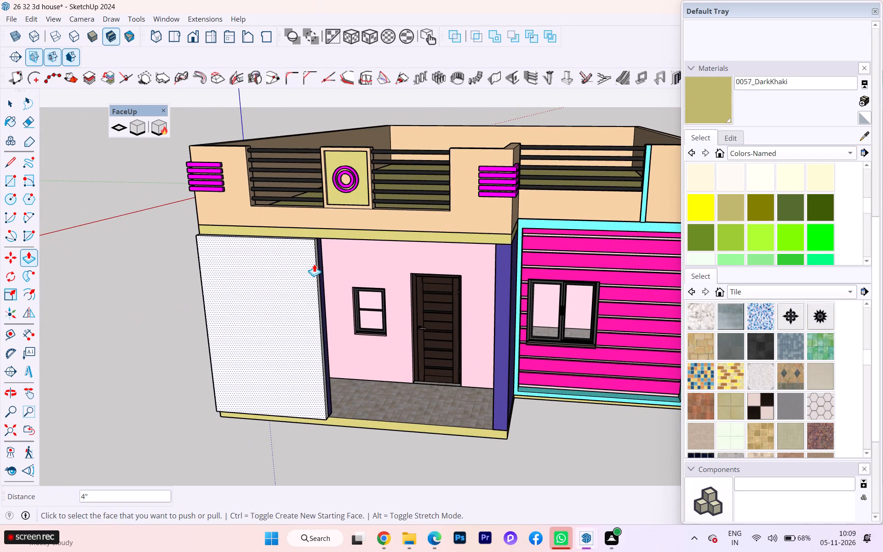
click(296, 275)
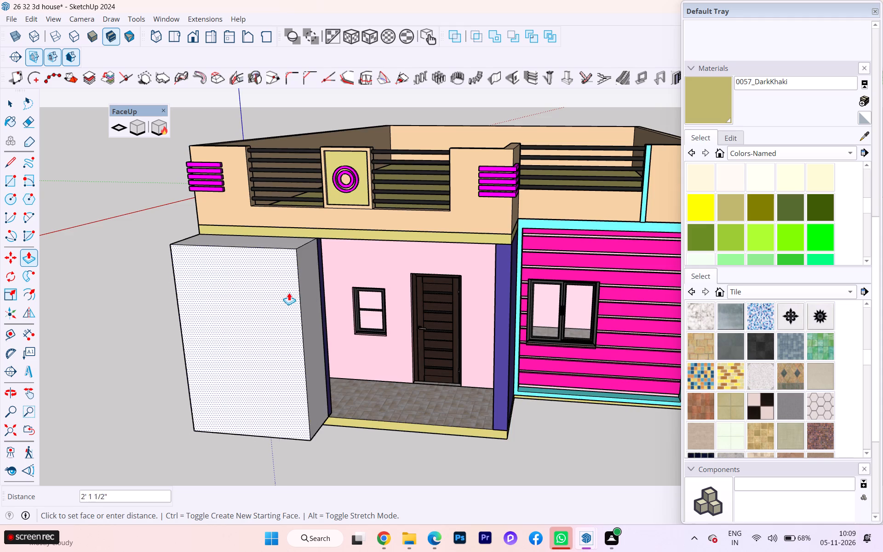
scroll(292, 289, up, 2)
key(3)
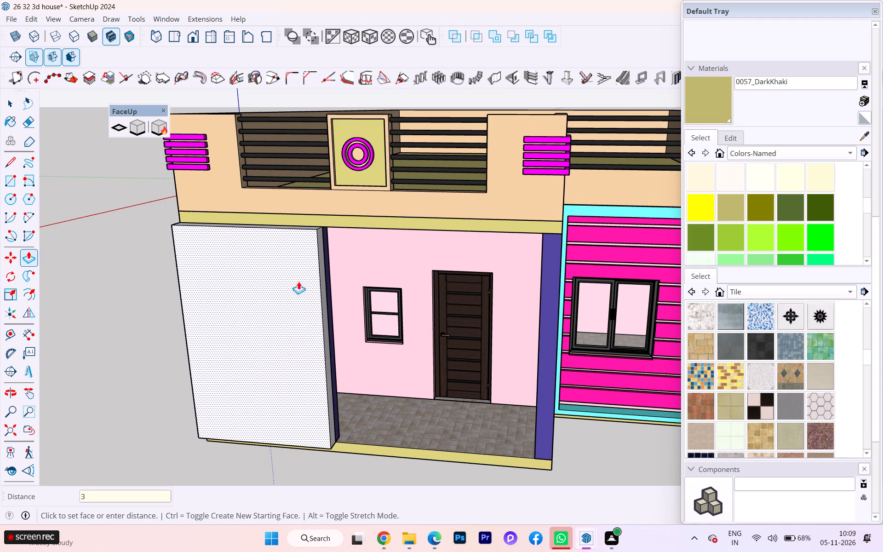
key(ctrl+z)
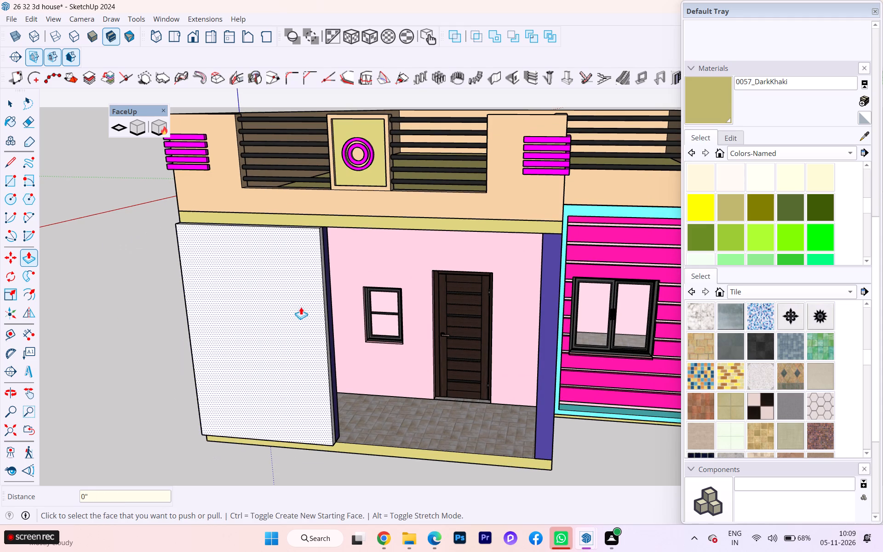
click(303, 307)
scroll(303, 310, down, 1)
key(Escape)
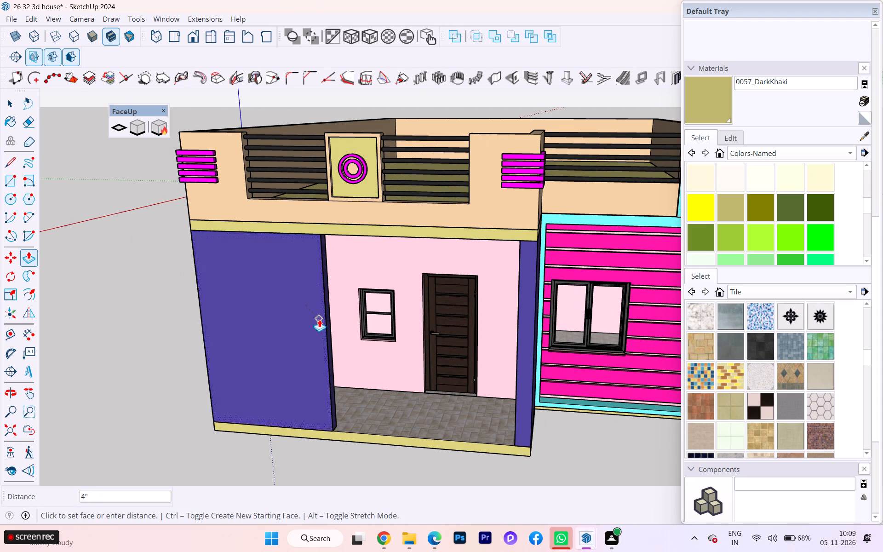
Examine the white panel's top edge and thickness beside the porch opening and khaki band.
scroll(321, 319, down, 2)
middle_drag(318, 333, 118, 407)
key(space)
scroll(270, 277, up, 2)
scroll(284, 266, down, 1)
scroll(284, 266, up, 4)
middle_drag(286, 269, 434, 257)
scroll(385, 261, down, 1)
scroll(320, 254, up, 4)
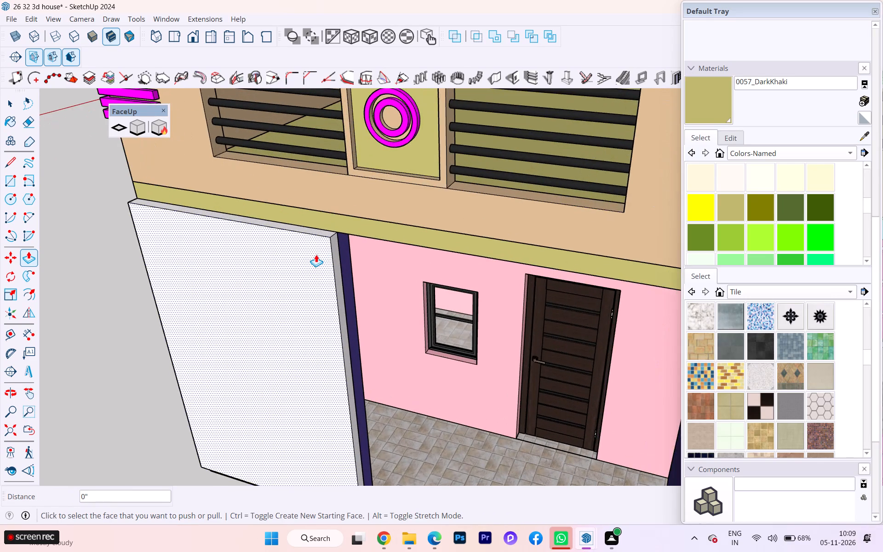
Place a vertical guide on the white panel's front, about 2' 9" in from its porch-side edge.
scroll(311, 254, down, 2)
scroll(311, 254, up, 1)
scroll(310, 254, down, 5)
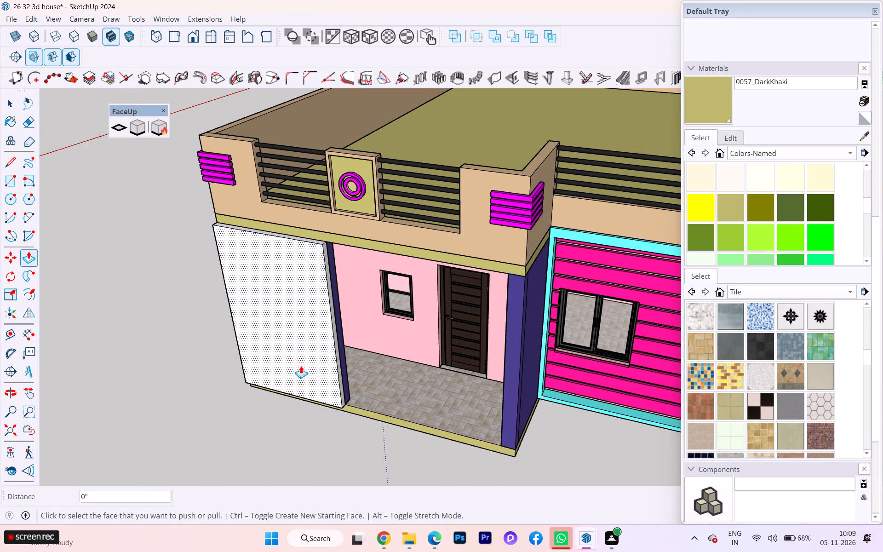
key(t)
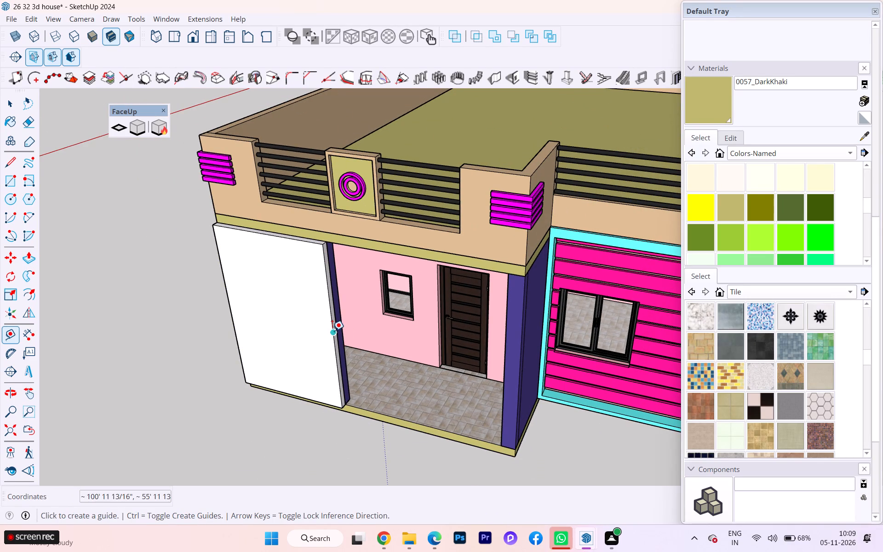
click(332, 331)
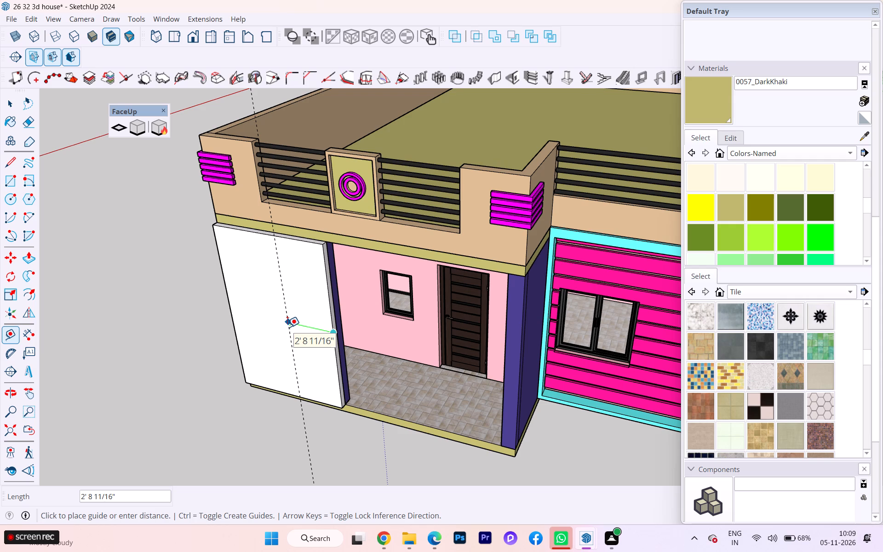
click(287, 327)
key(space)
Draw a 10' vertical line along the guide from the white panel's top edge to its bottom edge.
scroll(298, 302, up, 1)
key(l)
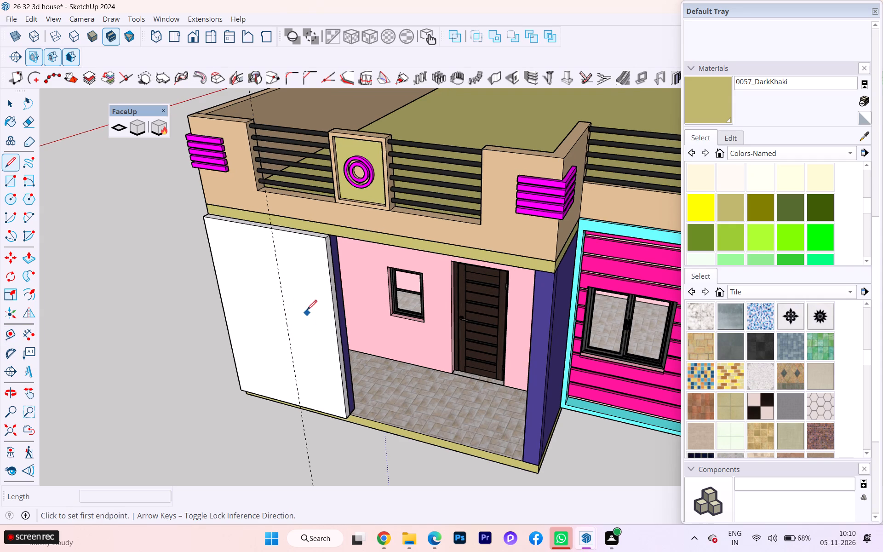
scroll(305, 305, up, 2)
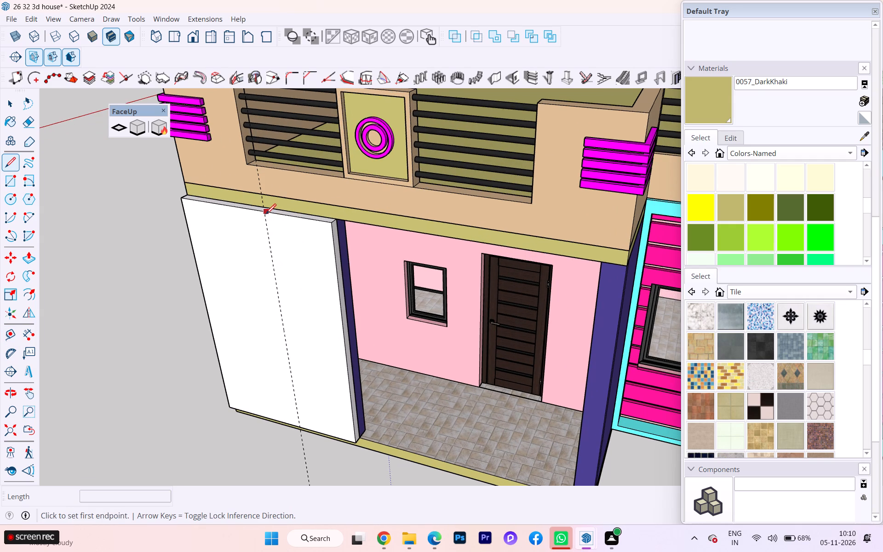
click(266, 214)
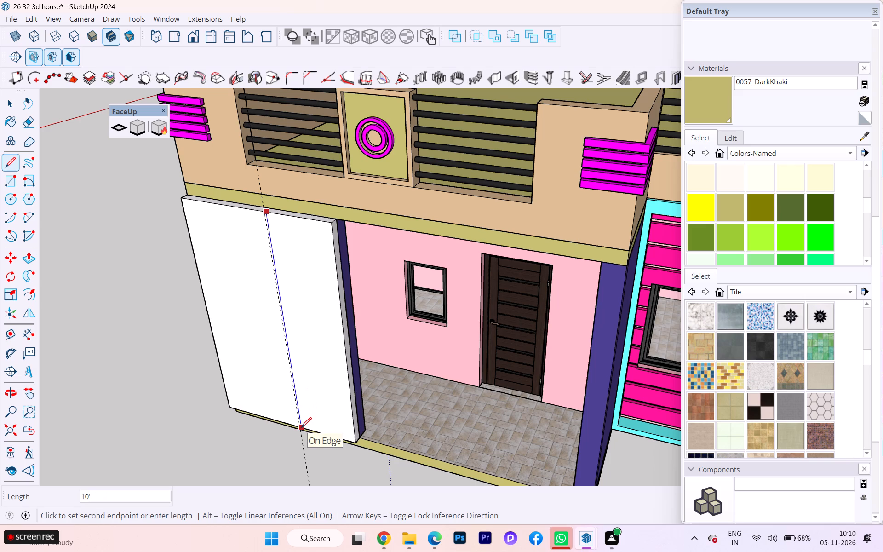
click(301, 427)
Draw a short line across the panel's top thickness, from the dividing line's upper end back to the wall.
middle_drag(313, 355, 412, 347)
scroll(412, 347, down, 1)
scroll(412, 347, up, 1)
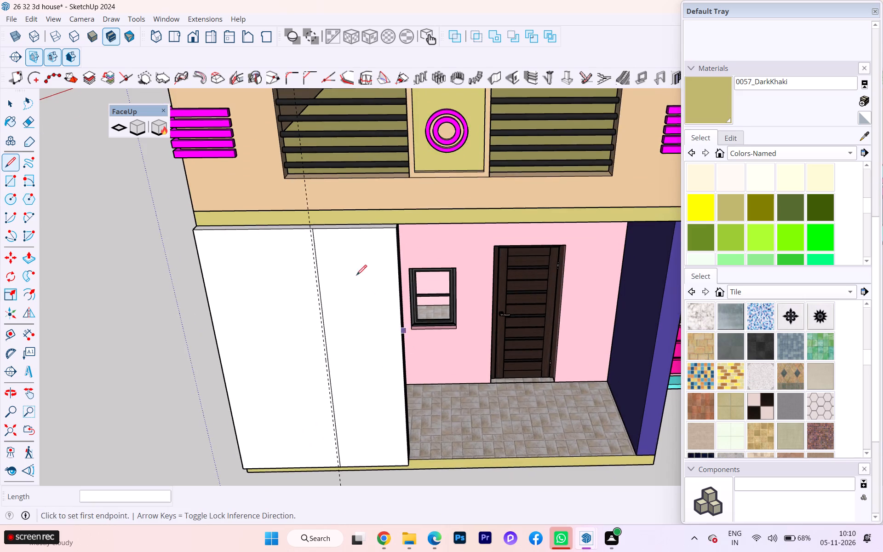
scroll(310, 241, up, 2)
key(space)
scroll(336, 245, up, 7)
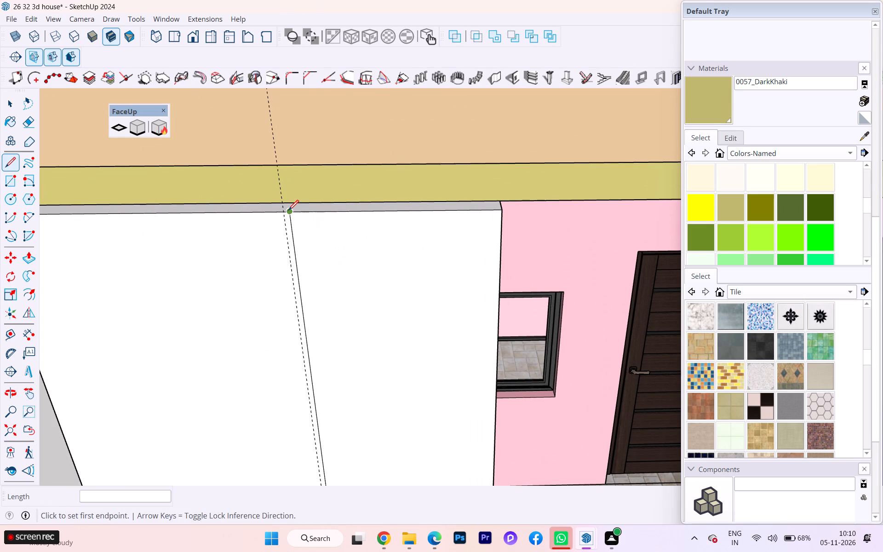
click(288, 210)
click(292, 201)
scroll(289, 218, down, 4)
scroll(287, 239, up, 1)
scroll(287, 240, down, 1)
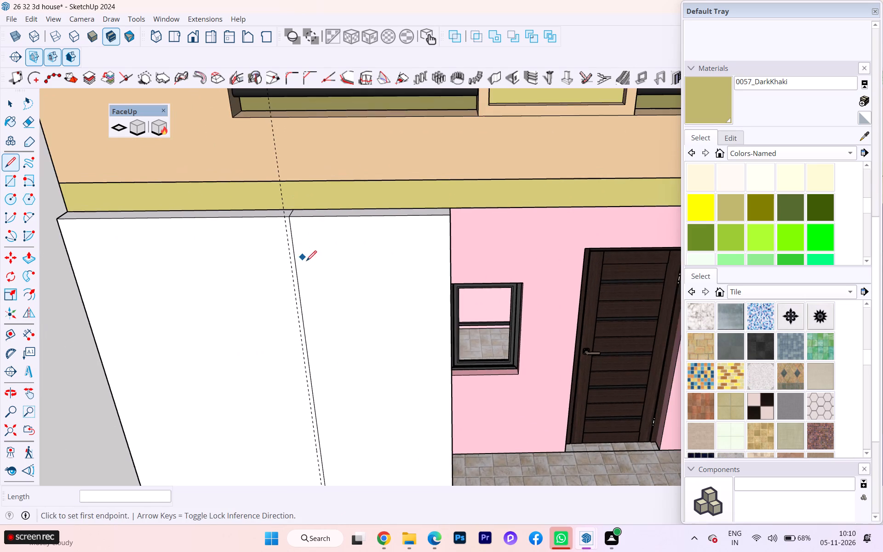
scroll(309, 266, up, 2)
scroll(309, 267, down, 3)
scroll(310, 269, up, 1)
scroll(292, 298, down, 3)
key(space)
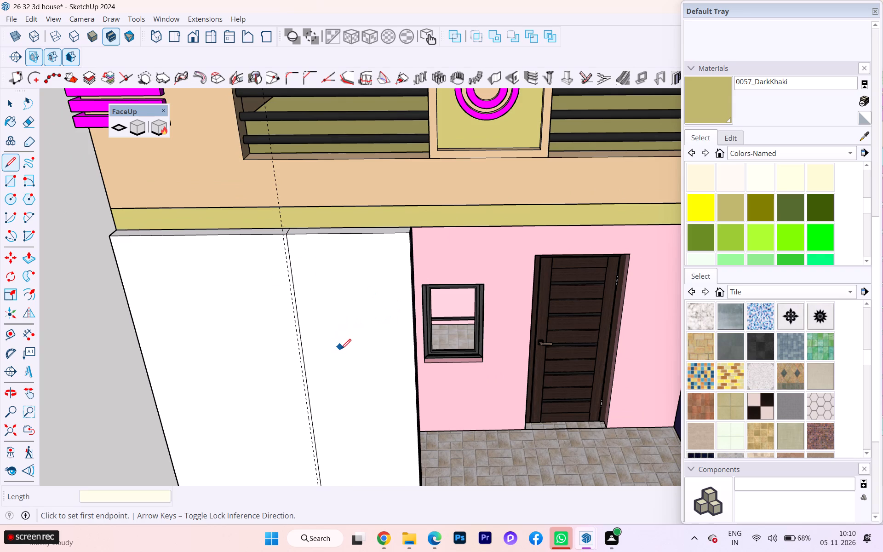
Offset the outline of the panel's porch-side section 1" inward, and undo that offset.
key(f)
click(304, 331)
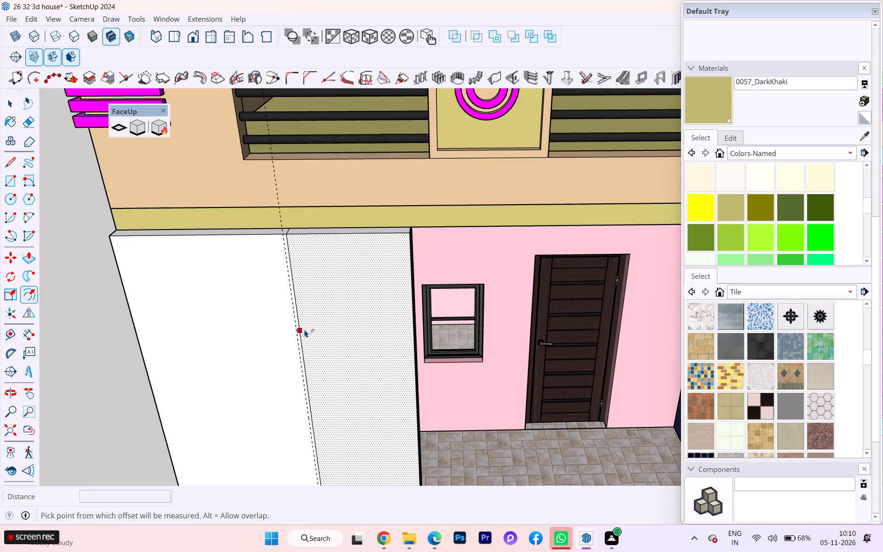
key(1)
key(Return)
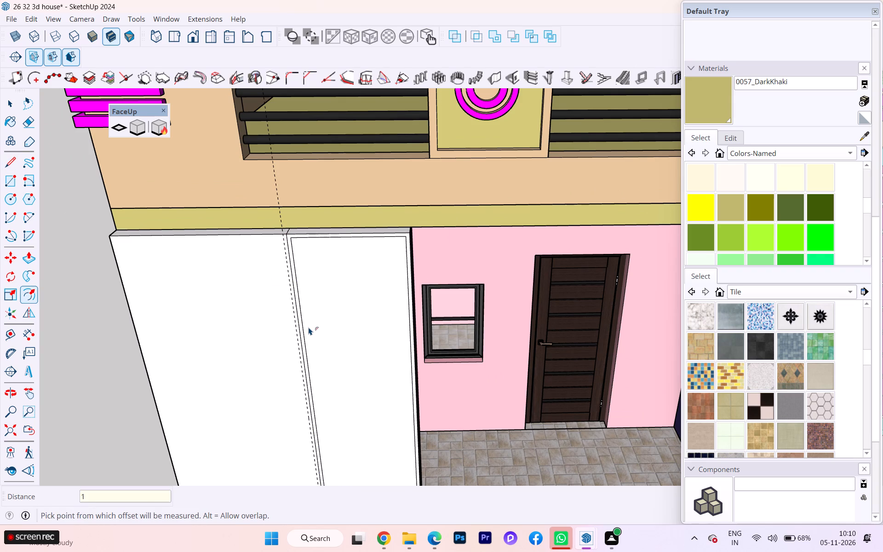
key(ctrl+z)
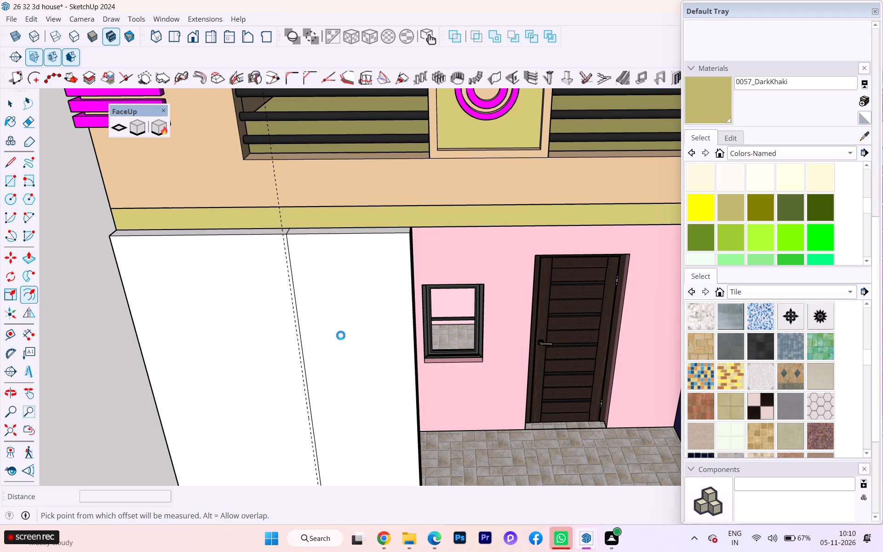
Offset the outline of the panel's porch-side section 2" inward.
click(308, 324)
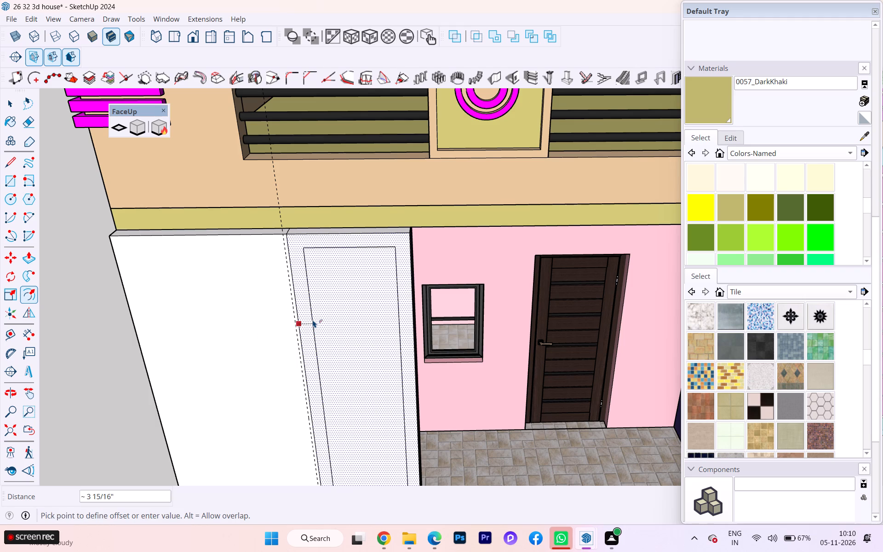
key(2)
key(Return)
key(space)
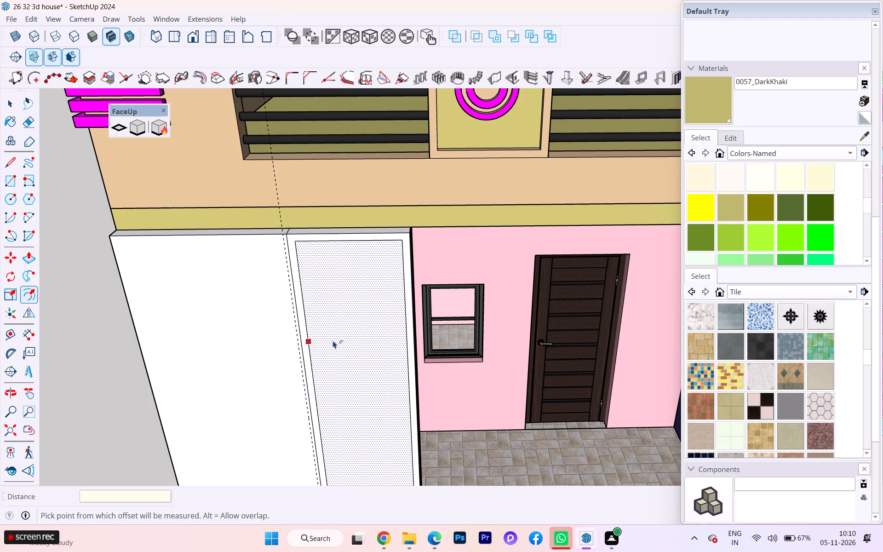
Recess the face inside the offset outline by 3", keeping no additional offset inside it.
scroll(326, 339, up, 2)
scroll(300, 230, up, 2)
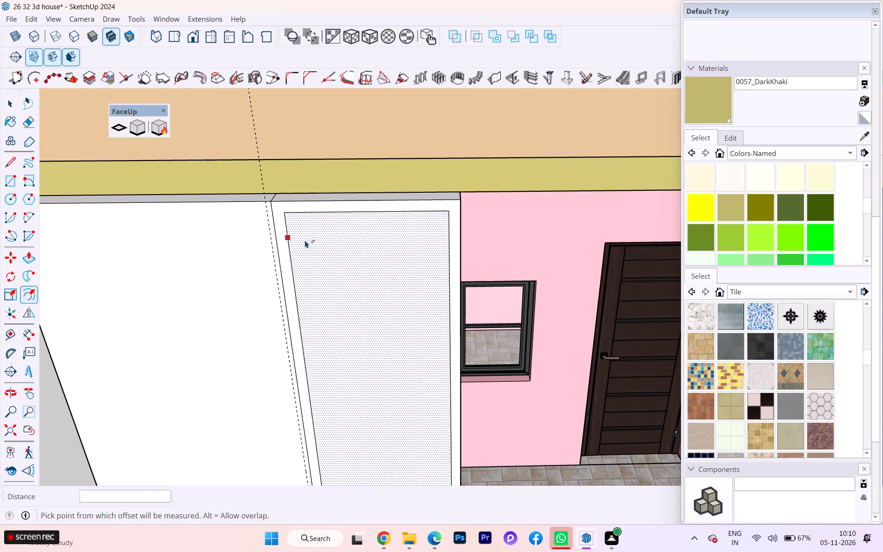
click(379, 322)
key(p)
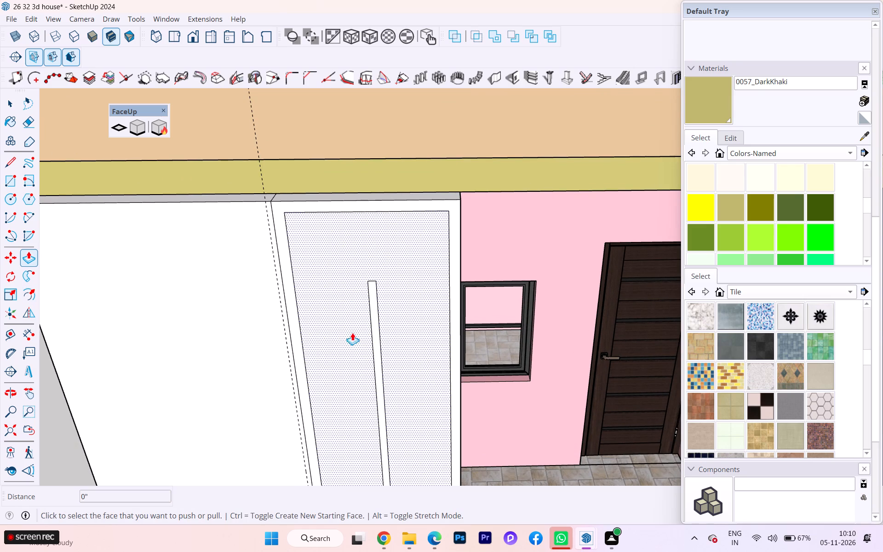
key(ctrl+z)
click(383, 353)
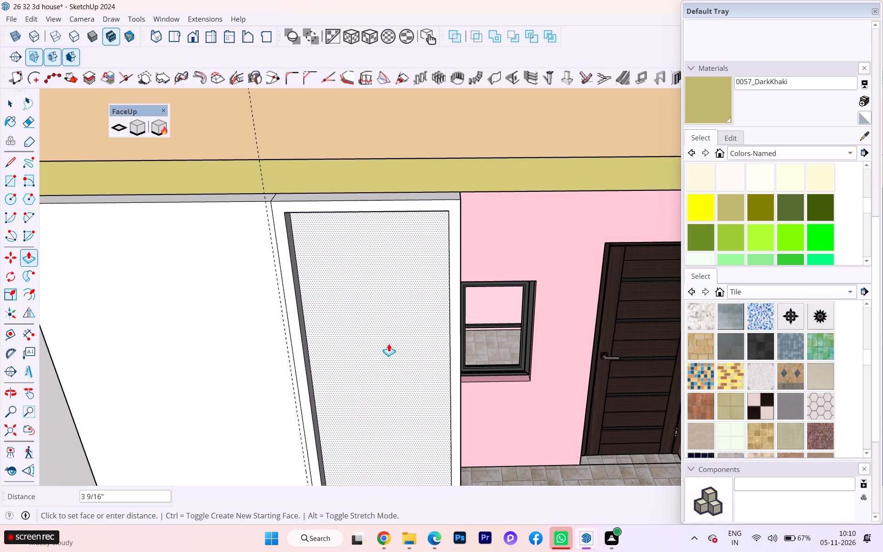
key(3)
key(Return)
Examine the recessed, framed section of the white panel from the porch corner and against the whole front elevation.
scroll(402, 331, down, 1)
scroll(402, 331, up, 1)
scroll(402, 331, down, 3)
middle_drag(447, 357, 273, 329)
scroll(388, 285, down, 2)
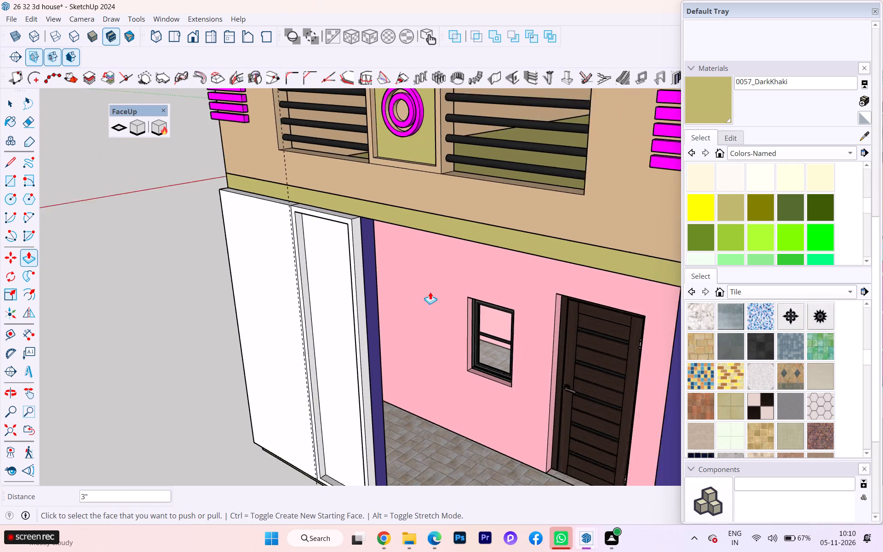
scroll(430, 292, down, 3)
middle_drag(440, 353, 576, 338)
scroll(265, 327, down, 2)
scroll(264, 327, up, 1)
scroll(263, 328, down, 1)
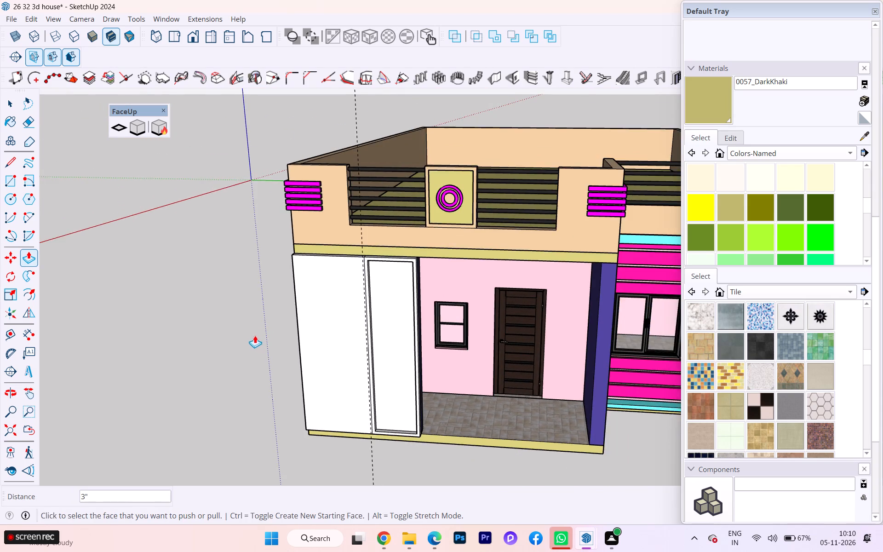
scroll(254, 336, down, 1)
scroll(254, 336, up, 2)
scroll(254, 336, down, 2)
scroll(315, 351, down, 2)
scroll(274, 355, down, 3)
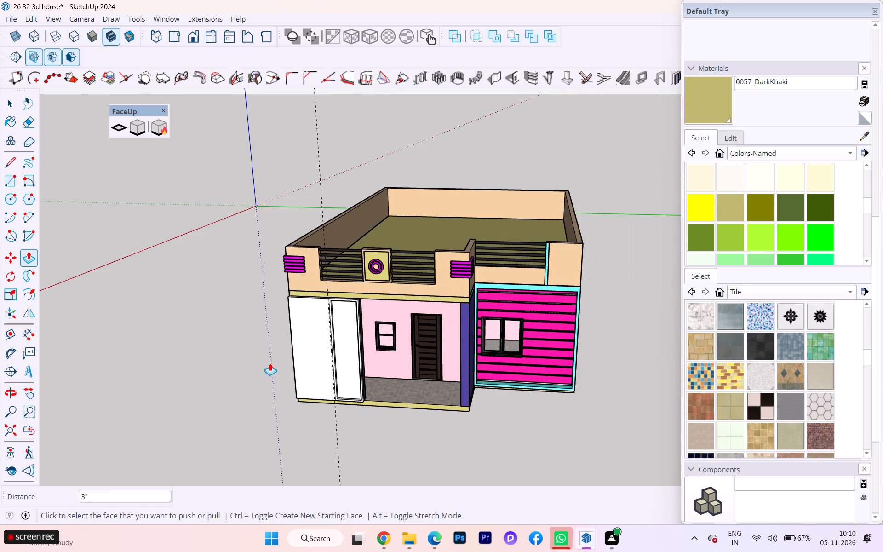
Extrude the top face of the framed section 6" upward to the top of the khaki band.
scroll(374, 328, up, 3)
scroll(376, 326, down, 1)
scroll(376, 325, up, 1)
scroll(346, 280, up, 1)
scroll(346, 280, down, 3)
scroll(346, 280, up, 8)
scroll(288, 298, up, 2)
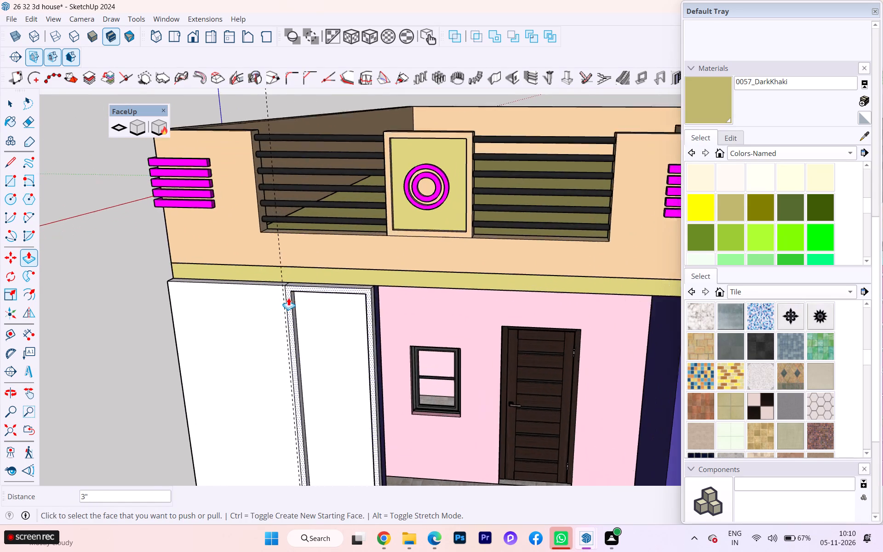
scroll(288, 298, up, 2)
scroll(351, 269, up, 8)
scroll(332, 282, down, 1)
scroll(332, 282, up, 2)
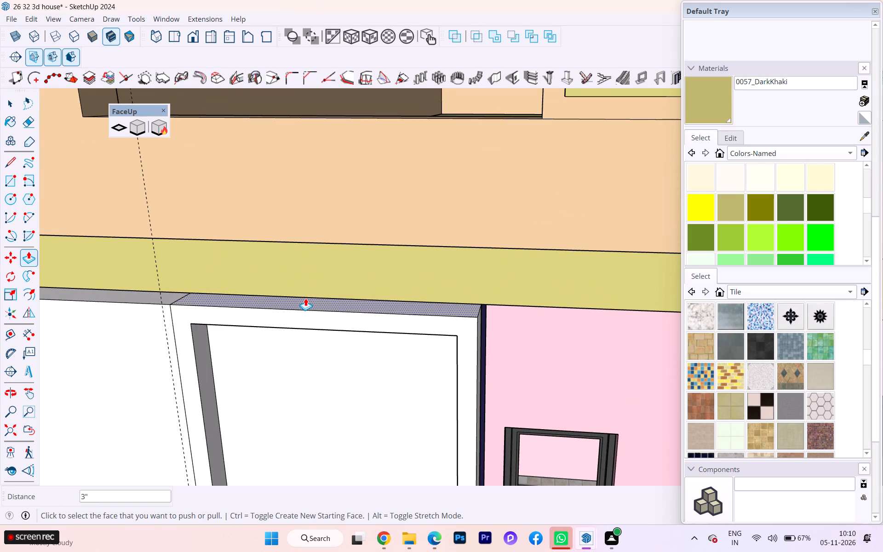
click(305, 298)
click(367, 243)
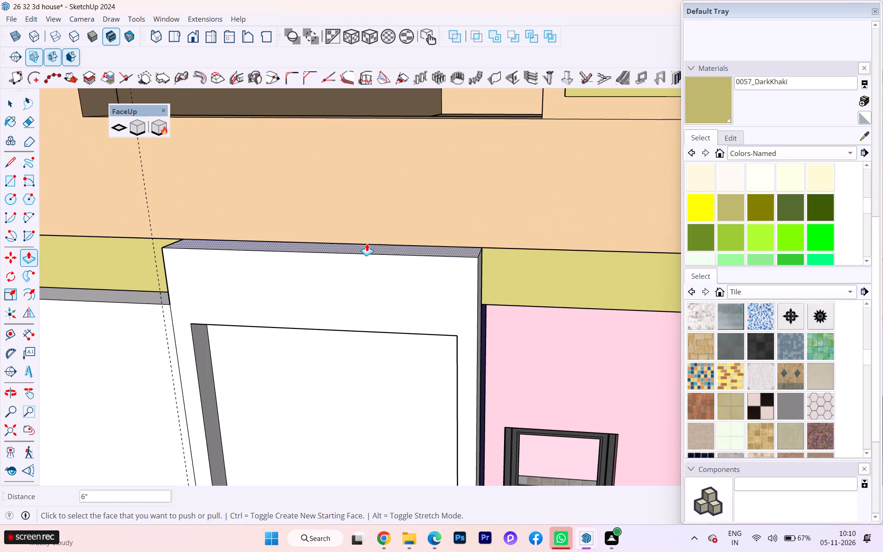
Push the recess's upper inner face up by 2", and by about 3 13/16" more, toward the raised frame top.
middle_drag(339, 273, 445, 154)
scroll(430, 325, down, 1)
middle_drag(437, 318, 491, 213)
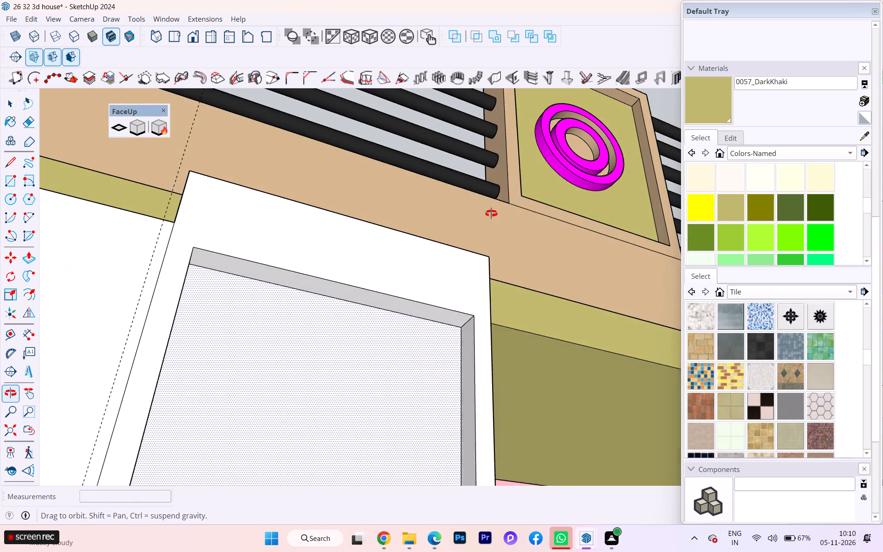
middle_drag(491, 213, 493, 212)
click(390, 299)
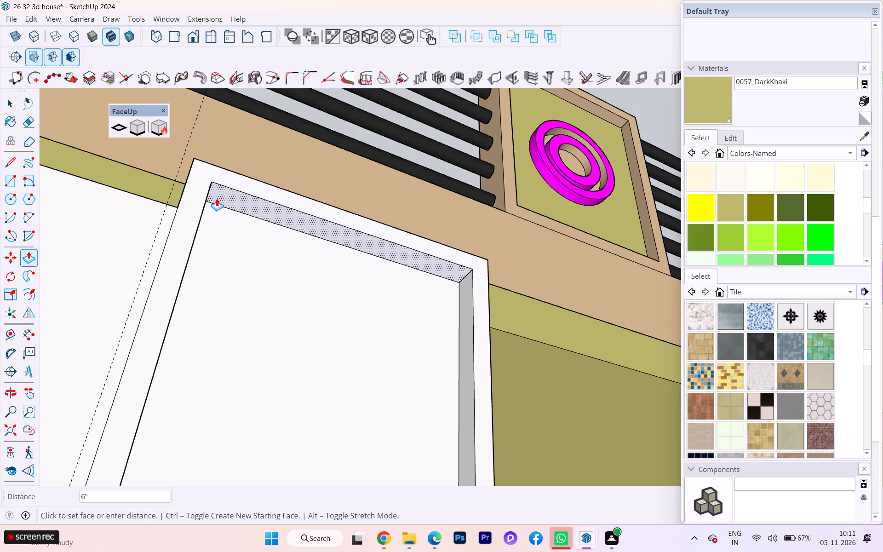
key(2)
key(Return)
click(226, 226)
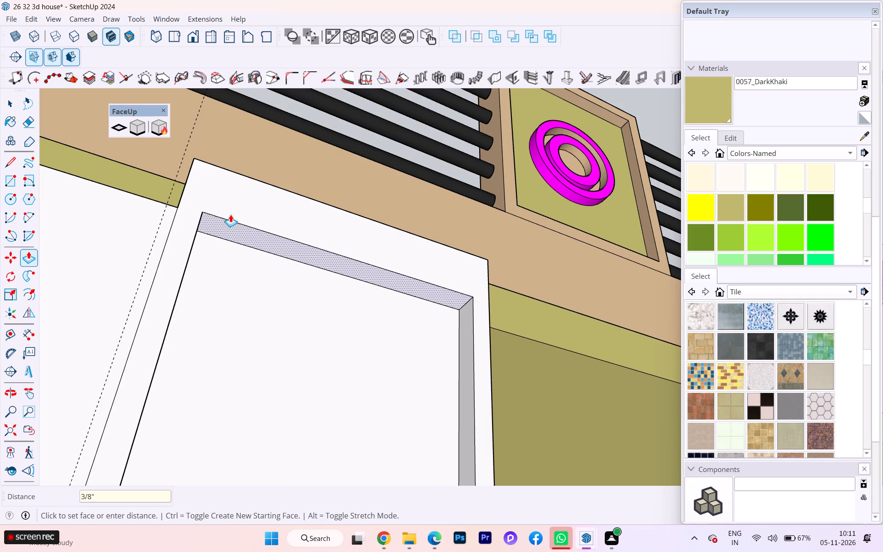
click(234, 195)
Examine the raised white frame against the khaki band, parapet and porch from below, the front and the corner.
scroll(378, 235, down, 2)
middle_drag(373, 247, 63, 299)
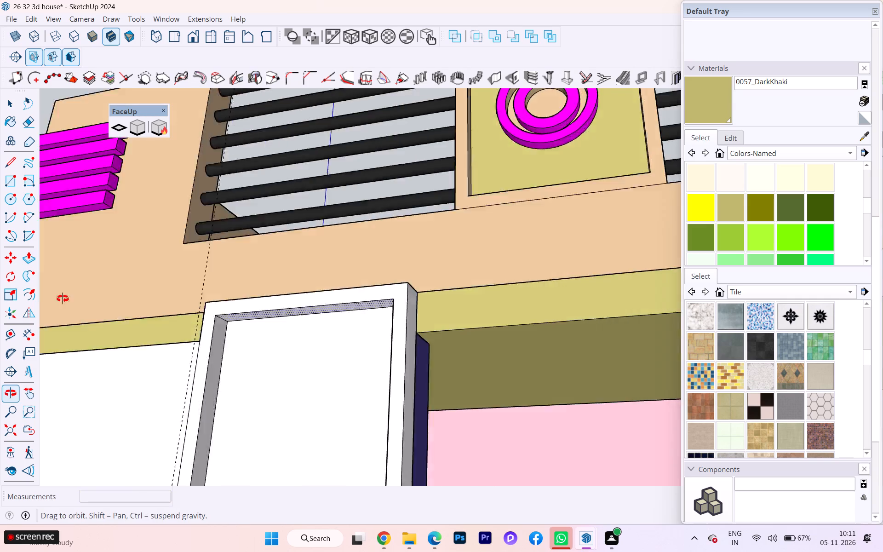
middle_drag(63, 299, 0, 291)
middle_drag(562, 364, 587, 471)
scroll(547, 385, down, 1)
scroll(373, 307, down, 1)
scroll(373, 307, up, 1)
scroll(373, 307, down, 2)
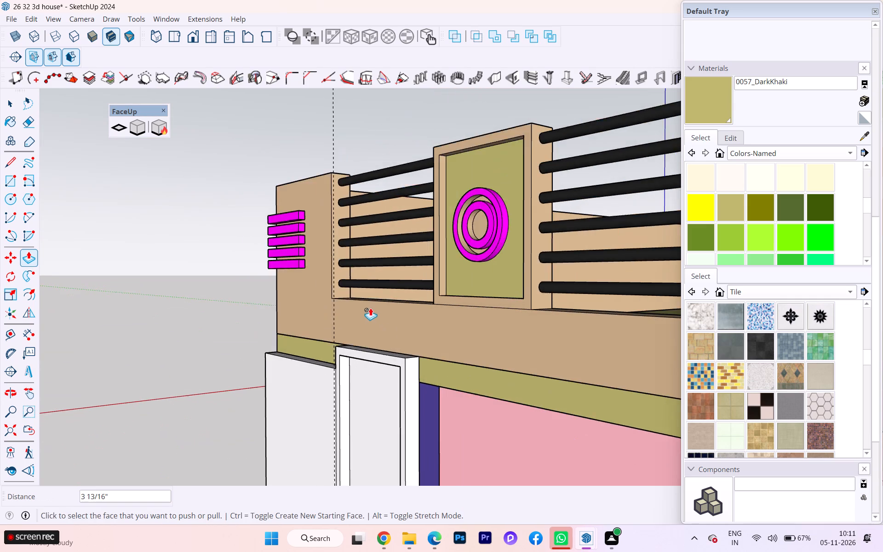
scroll(370, 308, down, 4)
scroll(352, 334, up, 1)
scroll(351, 335, down, 7)
middle_drag(363, 362, 492, 369)
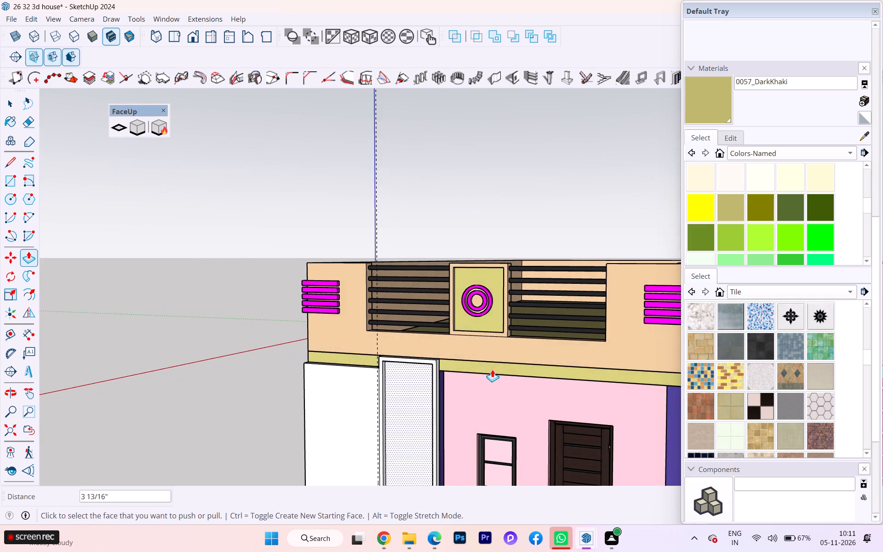
scroll(411, 370, down, 4)
middle_drag(396, 381, 294, 387)
scroll(415, 374, up, 4)
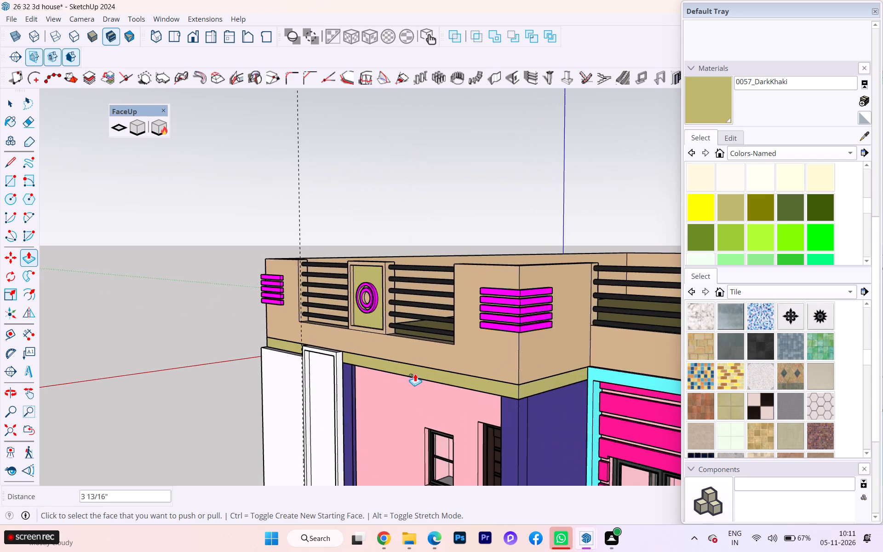
Place a horizontal guide slightly below the top edge of the white frame's porch-facing side.
scroll(350, 356, up, 4)
scroll(346, 354, down, 1)
scroll(346, 354, up, 7)
scroll(327, 368, down, 2)
scroll(327, 368, up, 2)
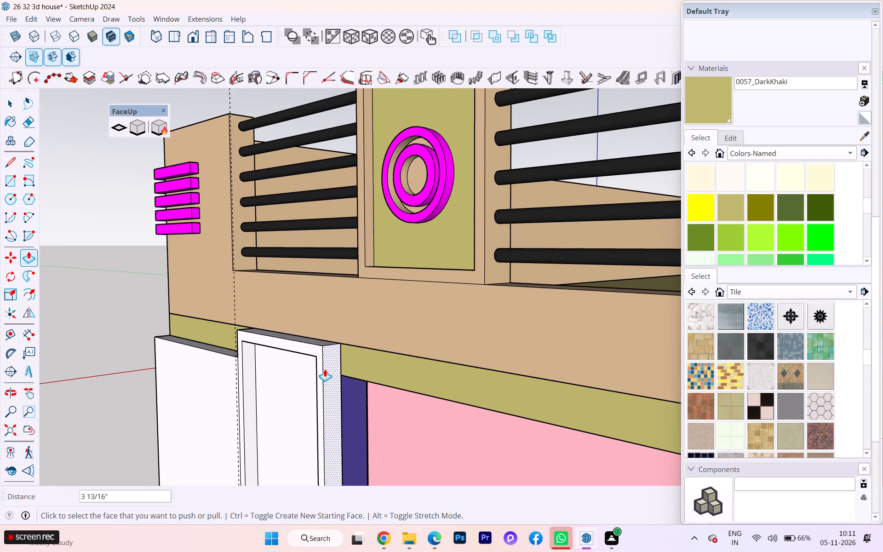
scroll(321, 375, up, 1)
key(t)
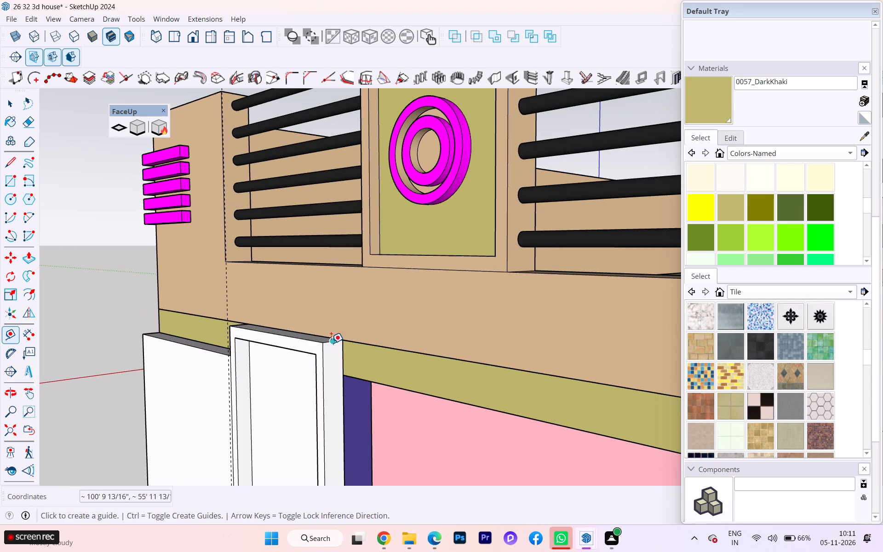
click(331, 344)
click(336, 358)
scroll(330, 380, up, 3)
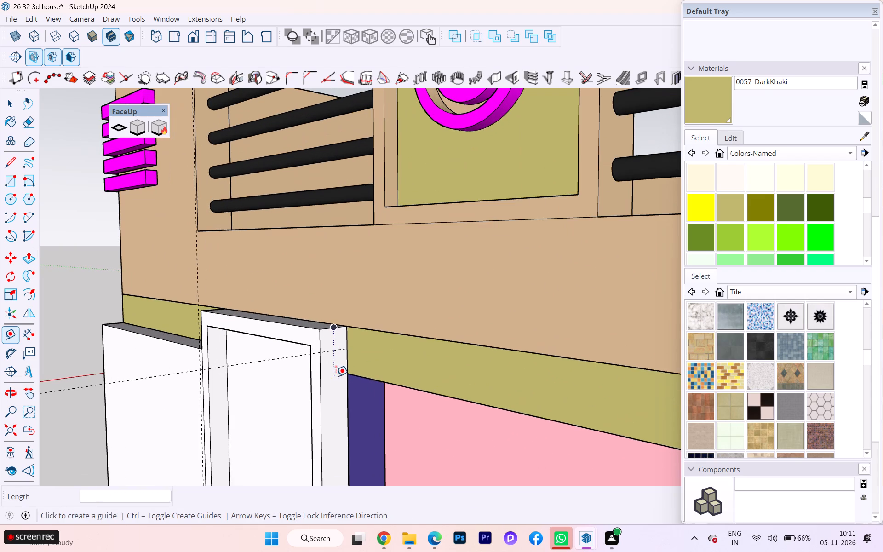
Draw a line along the guide across the white frame's porch-facing side, splitting off a small face at its top.
key(l)
scroll(328, 360, down, 1)
scroll(321, 358, up, 1)
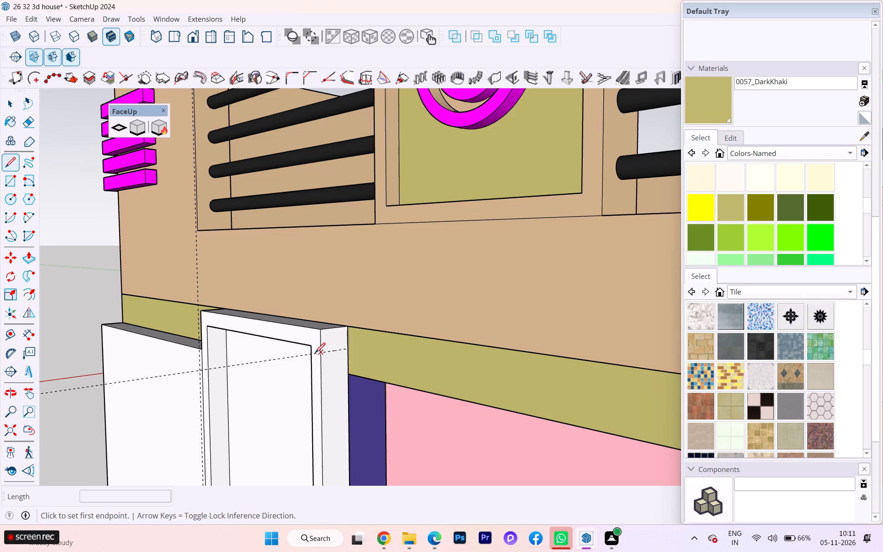
click(323, 355)
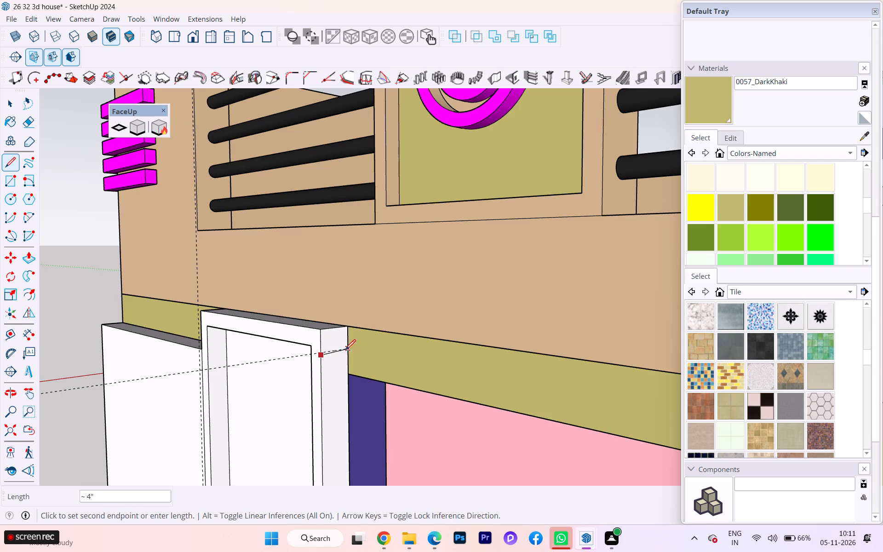
key(ctrl+z)
click(321, 352)
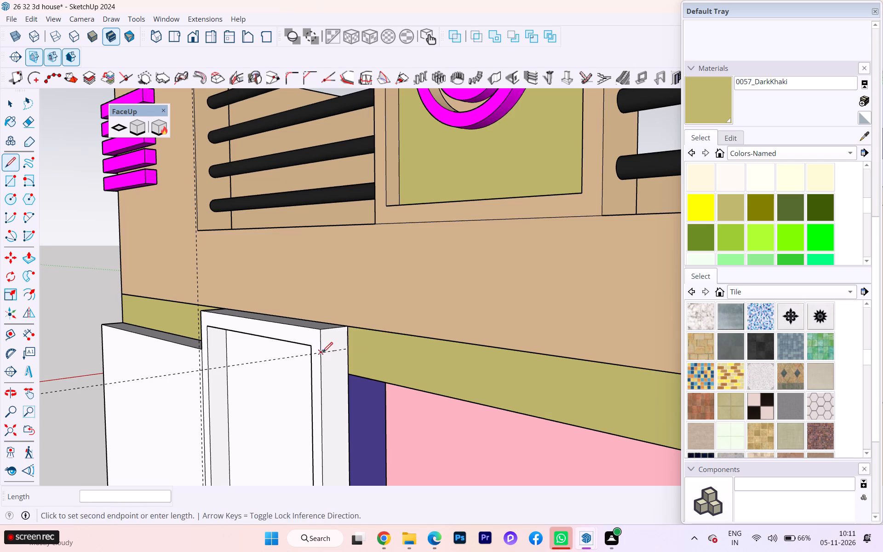
click(346, 346)
Extrude the small top face 9' 10" across the porch opening to form a white beam reaching the parapet corner.
key(space)
key(p)
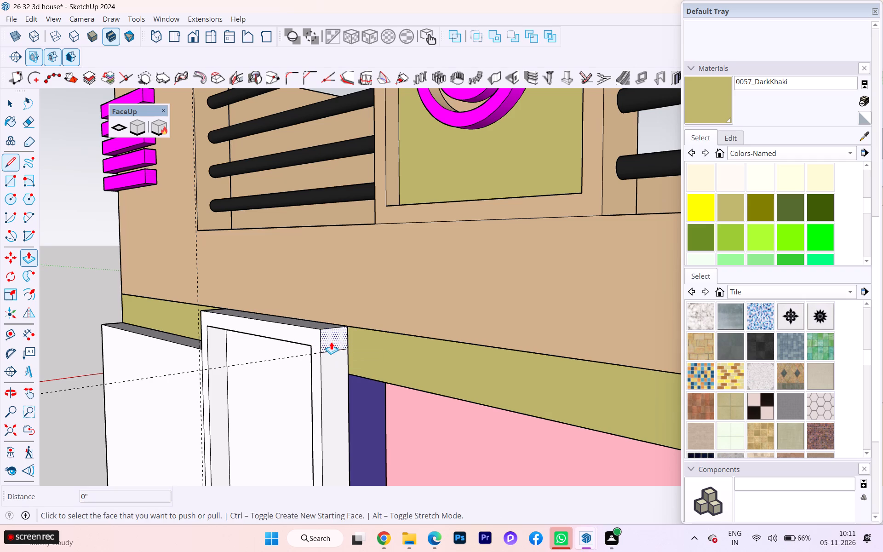
click(333, 339)
scroll(516, 401, down, 6)
scroll(414, 385, up, 1)
scroll(410, 384, down, 9)
scroll(405, 382, up, 1)
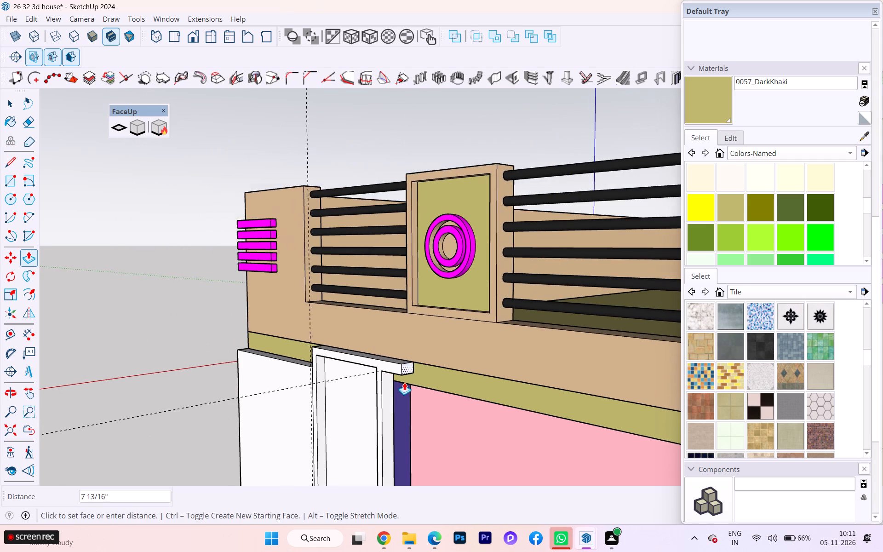
scroll(404, 382, down, 17)
scroll(355, 379, up, 1)
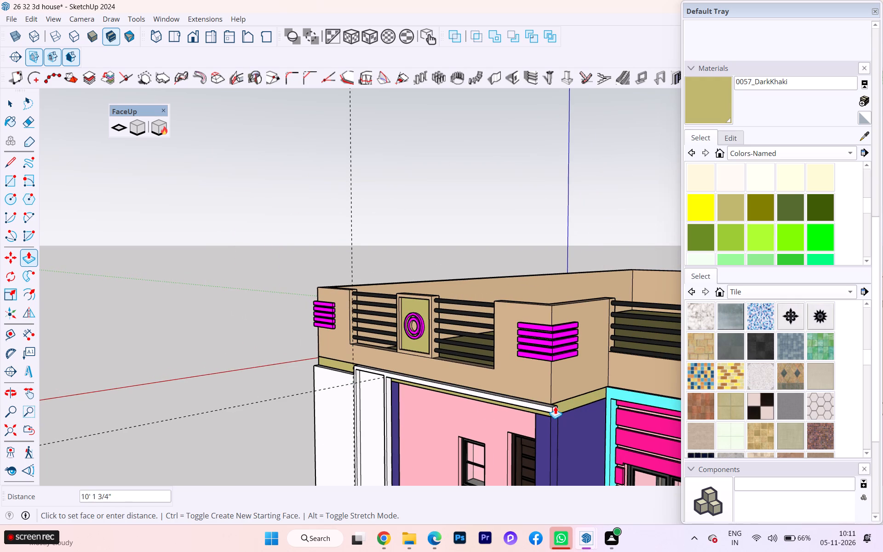
click(549, 405)
scroll(528, 396, down, 1)
middle_drag(528, 393, 536, 376)
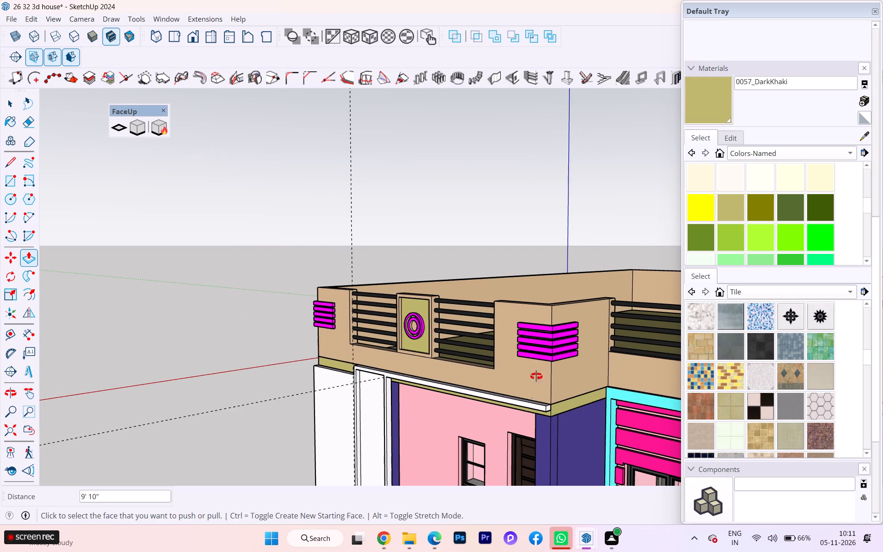
Pull the white beam's underside down by 3 5/16" to cover the khaki band above the porch opening.
middle_drag(536, 376, 564, 259)
scroll(429, 336, up, 4)
scroll(403, 349, down, 1)
scroll(402, 349, up, 6)
scroll(394, 351, down, 1)
scroll(394, 351, up, 4)
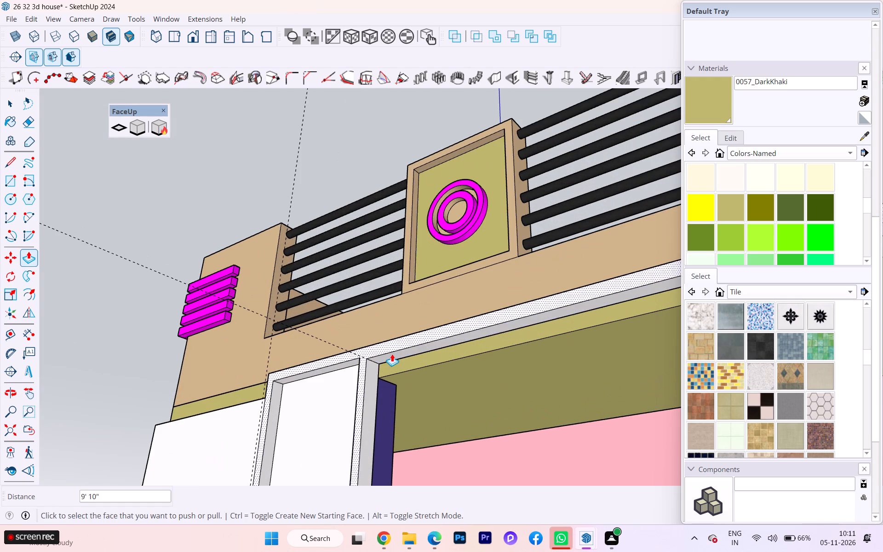
click(392, 354)
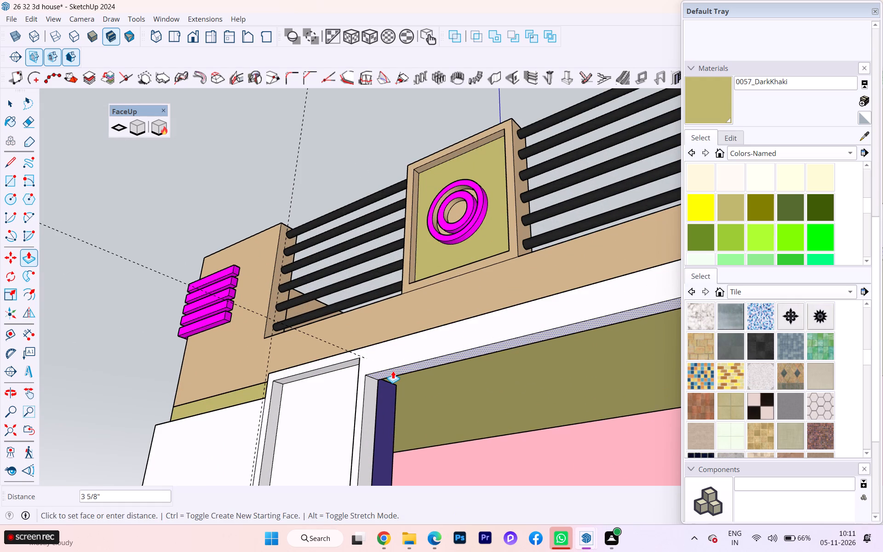
click(396, 369)
Pull the recess's upper inner face down by 3 15/16" to line up with the underside of the porch beam.
scroll(446, 362, down, 2)
middle_drag(464, 371, 644, 385)
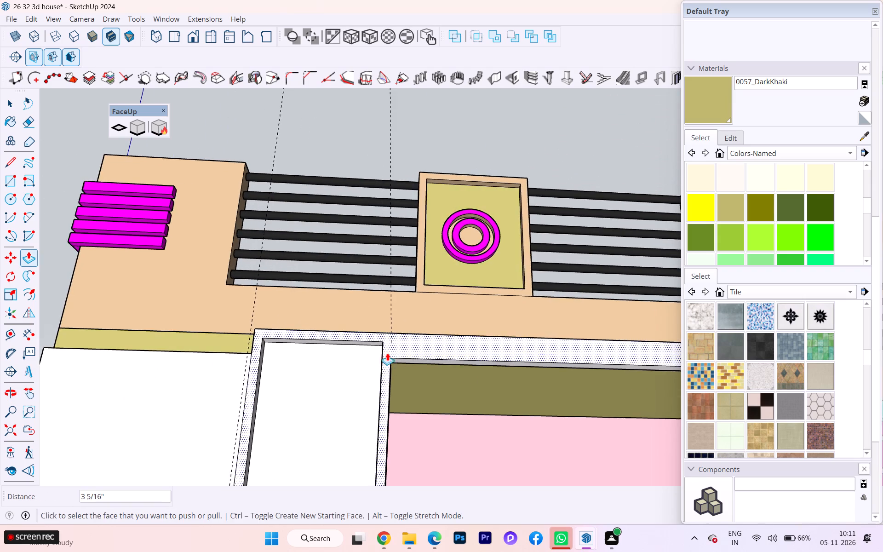
scroll(385, 352, up, 6)
scroll(362, 346, down, 1)
scroll(362, 346, up, 2)
scroll(361, 345, down, 1)
click(360, 339)
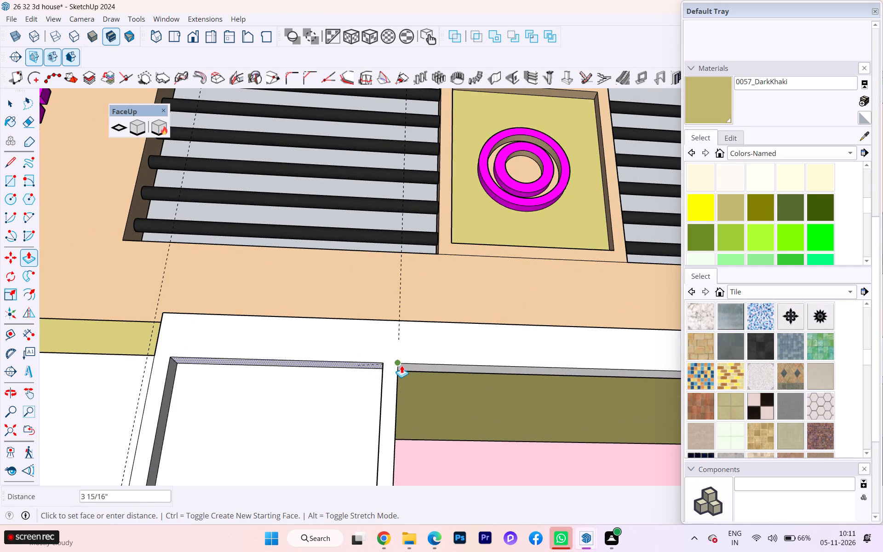
click(401, 365)
Examine the junction of the beam and recessed frame, and the beam's run across the porch front to the corner.
scroll(401, 365, up, 7)
scroll(394, 363, down, 1)
scroll(394, 363, up, 1)
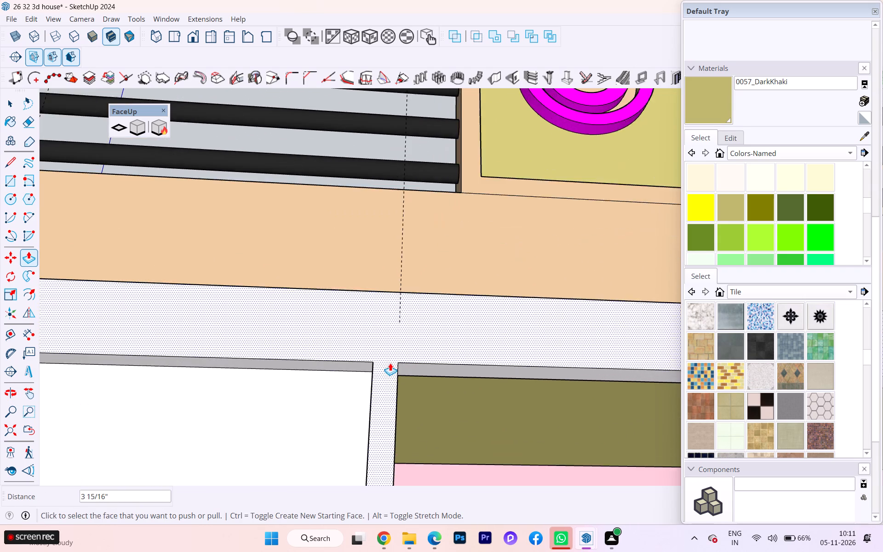
scroll(386, 363, up, 3)
scroll(357, 368, down, 5)
scroll(325, 361, up, 1)
scroll(288, 369, down, 4)
scroll(329, 381, down, 6)
scroll(330, 382, up, 2)
scroll(330, 382, down, 2)
scroll(330, 382, up, 3)
scroll(330, 382, down, 2)
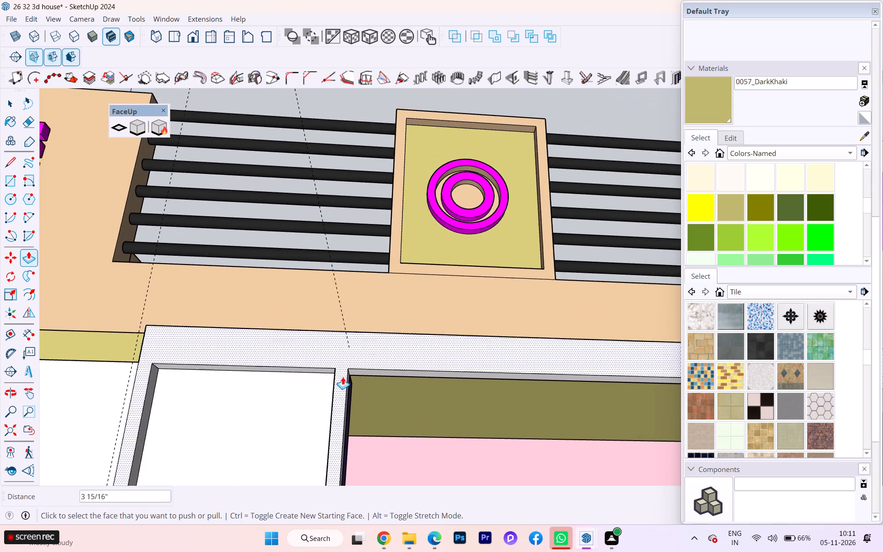
scroll(343, 377, down, 3)
scroll(462, 373, up, 1)
scroll(462, 373, down, 4)
middle_drag(454, 382, 430, 517)
scroll(334, 322, down, 3)
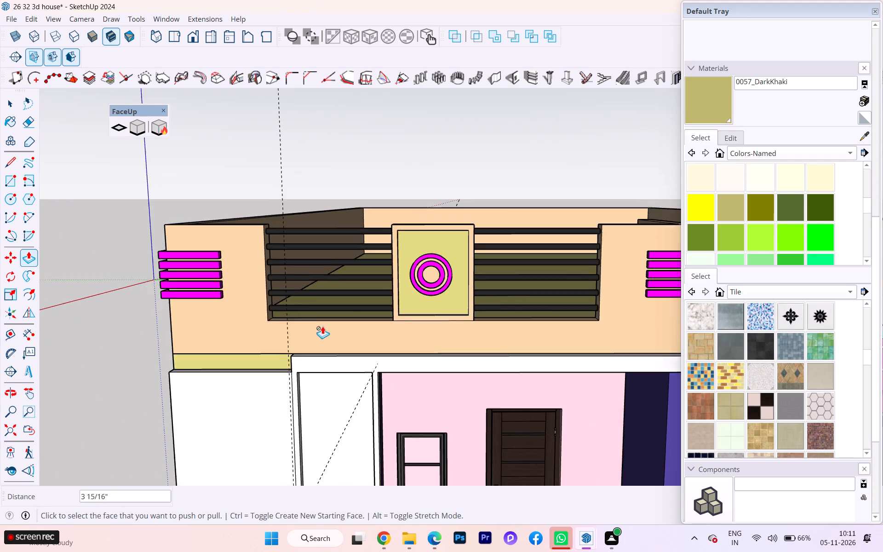
scroll(322, 326, down, 9)
middle_drag(232, 347, 59, 384)
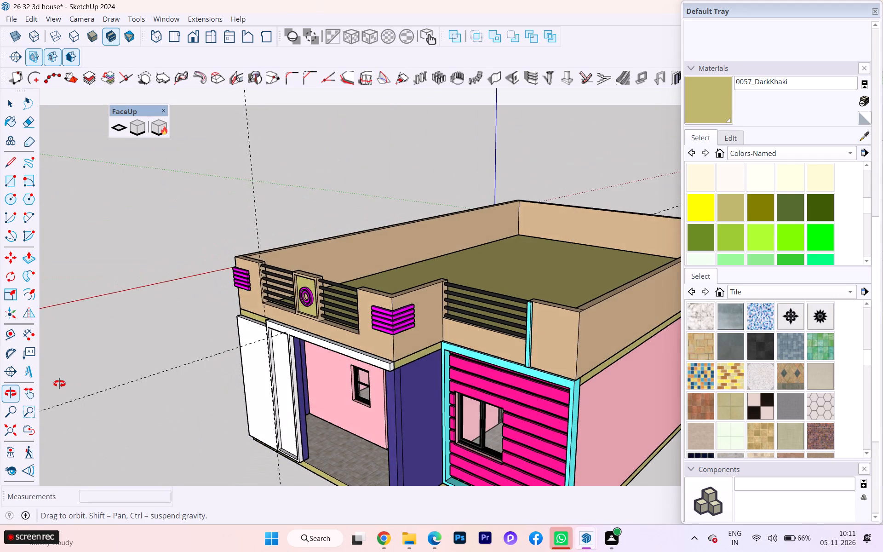
middle_drag(59, 384, 105, 379)
scroll(355, 320, up, 1)
scroll(359, 320, down, 1)
scroll(360, 321, up, 1)
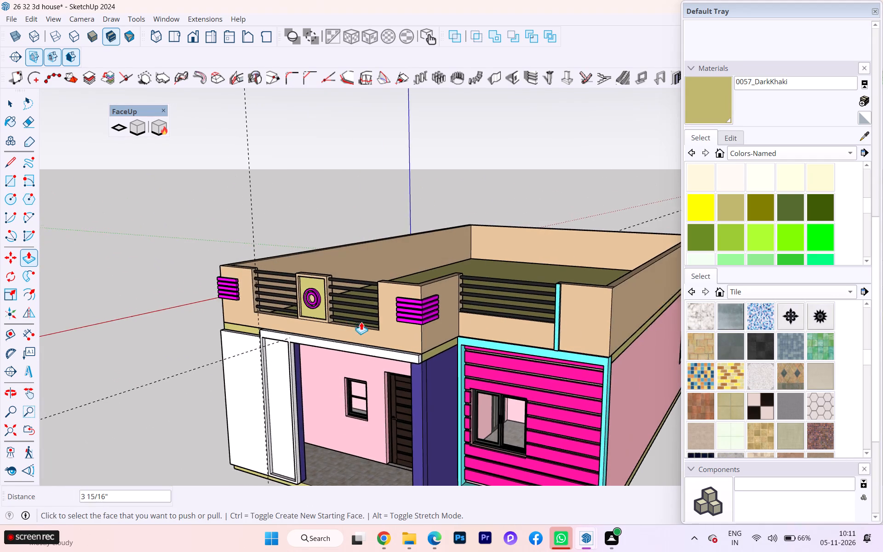
scroll(361, 322, up, 1)
scroll(275, 336, down, 1)
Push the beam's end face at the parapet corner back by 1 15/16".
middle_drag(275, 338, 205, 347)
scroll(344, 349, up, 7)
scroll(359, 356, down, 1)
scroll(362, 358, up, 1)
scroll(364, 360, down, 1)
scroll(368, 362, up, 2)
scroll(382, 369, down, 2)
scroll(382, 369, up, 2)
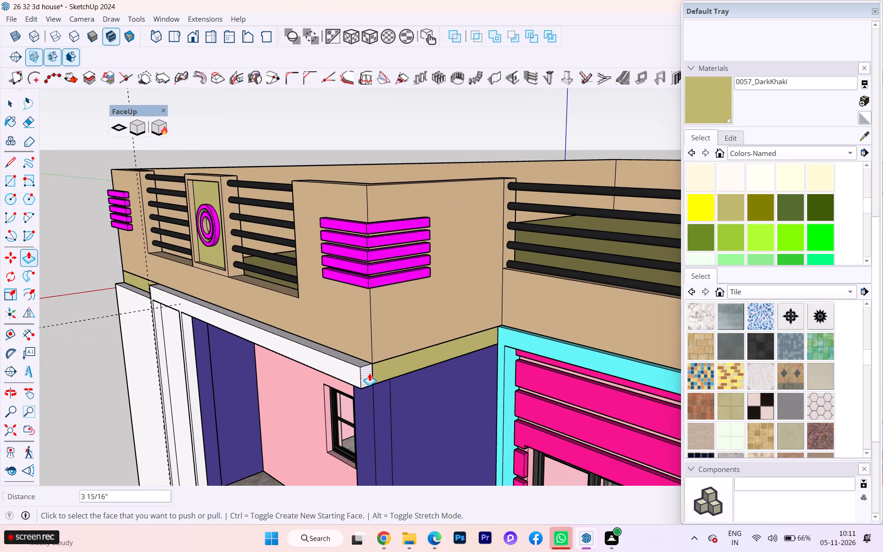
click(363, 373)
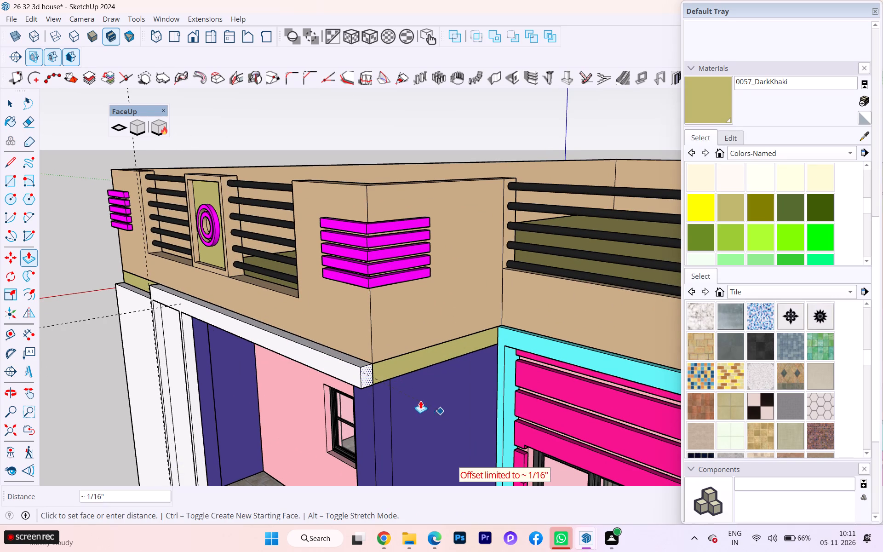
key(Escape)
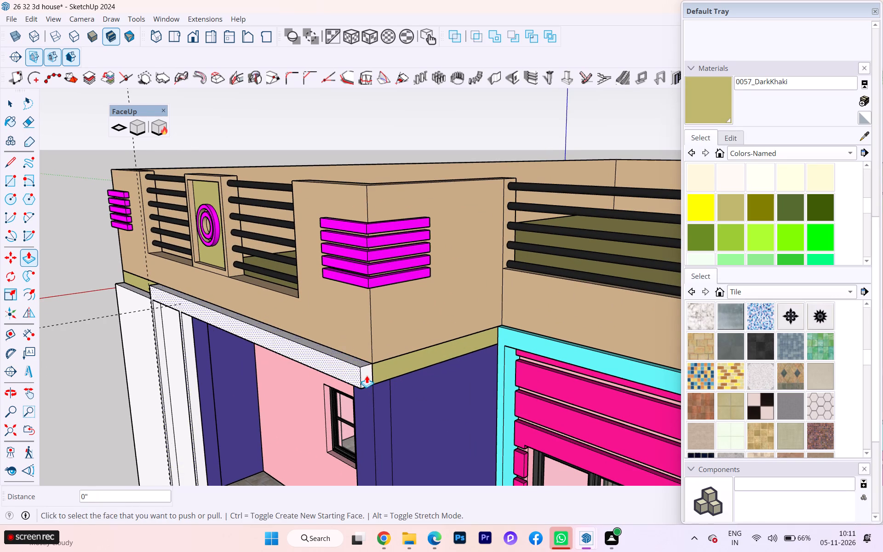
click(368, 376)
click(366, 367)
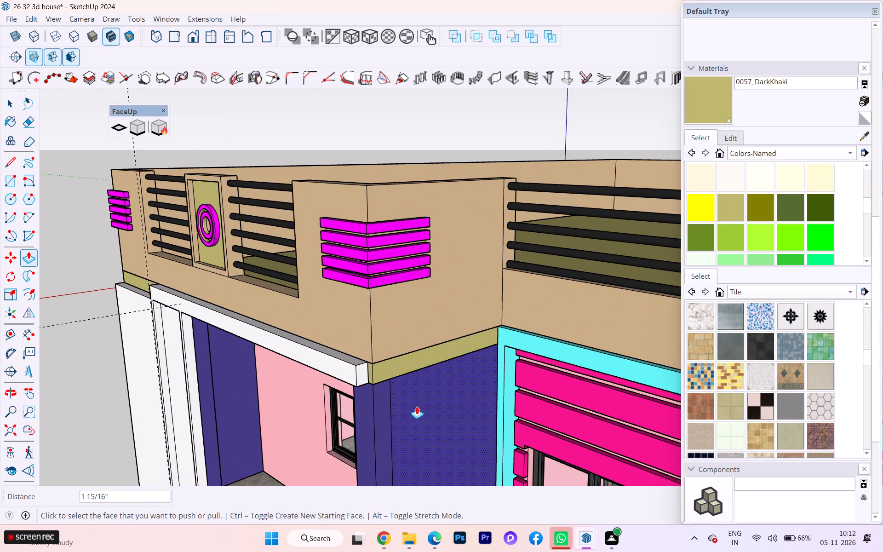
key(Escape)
Pull the beam's end face about 2" out to the parapet corner, and a further 4" beyond it.
scroll(367, 375, up, 2)
scroll(367, 375, down, 4)
scroll(367, 375, up, 6)
scroll(363, 378, down, 1)
scroll(363, 379, up, 4)
click(362, 368)
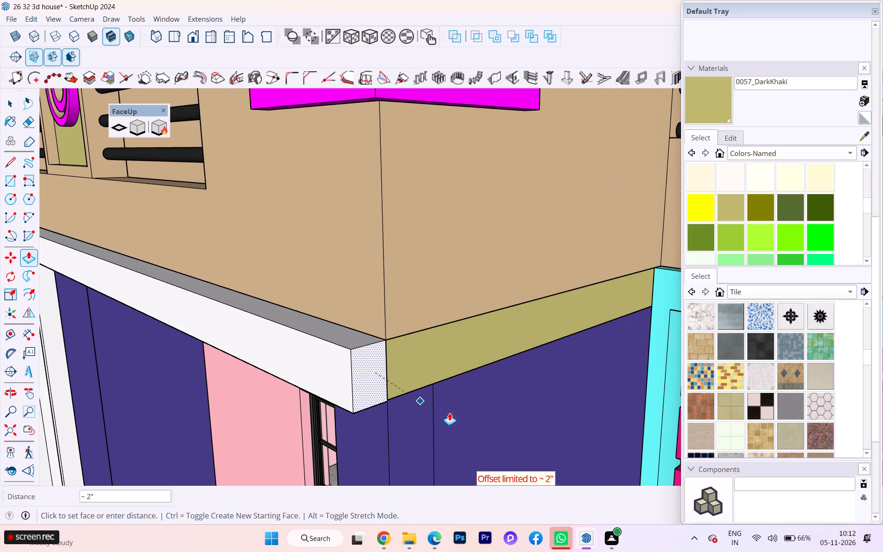
click(478, 426)
scroll(375, 359, up, 4)
click(363, 370)
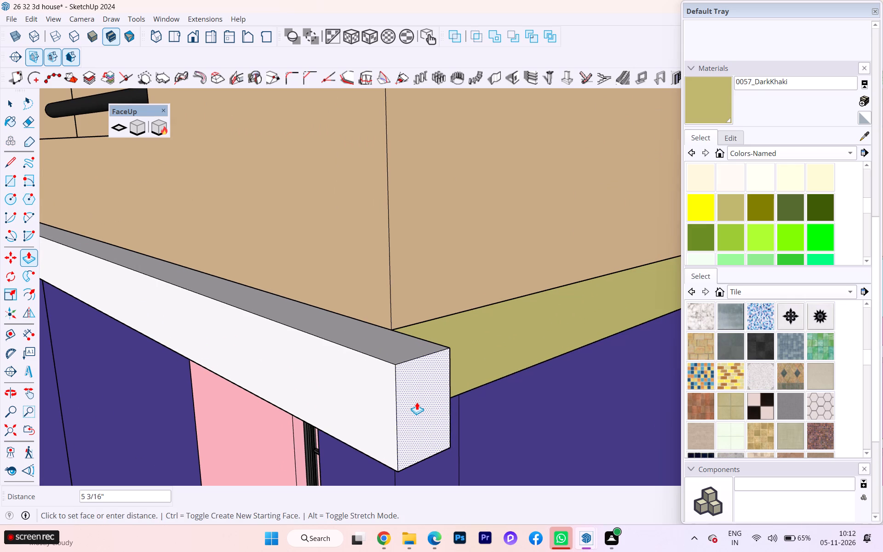
key(4)
key(Return)
Extrude the projecting end's inner side face 4' 2 15/16" along the khaki band to the cyan frame.
middle_drag(491, 402, 338, 411)
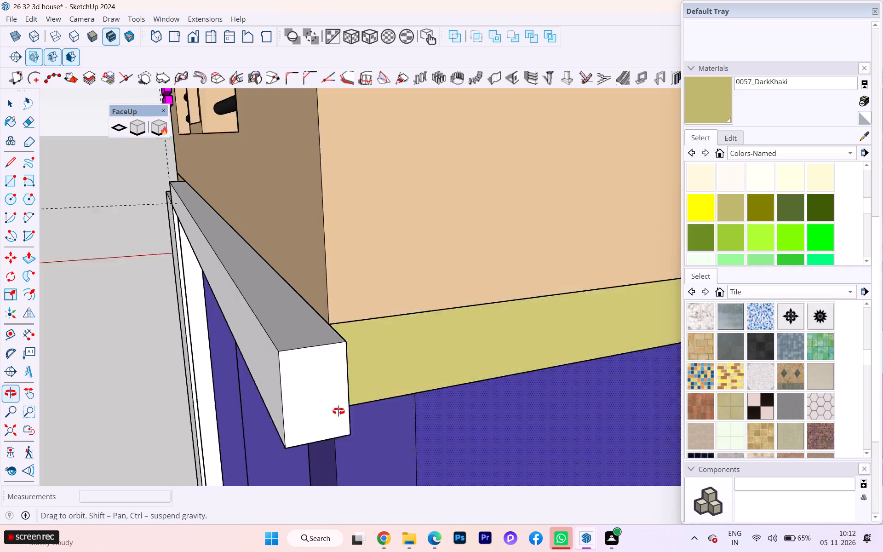
middle_drag(338, 411, 73, 392)
click(290, 310)
scroll(625, 410, down, 5)
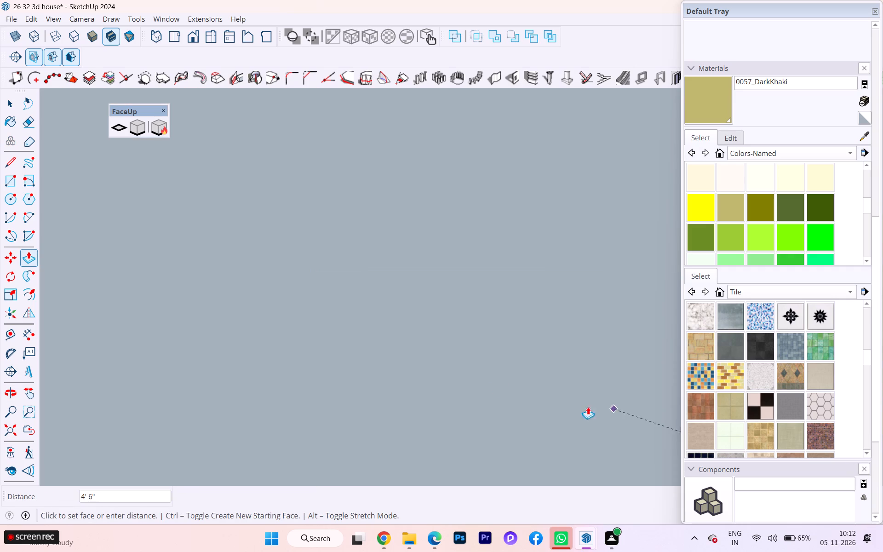
scroll(484, 375, down, 5)
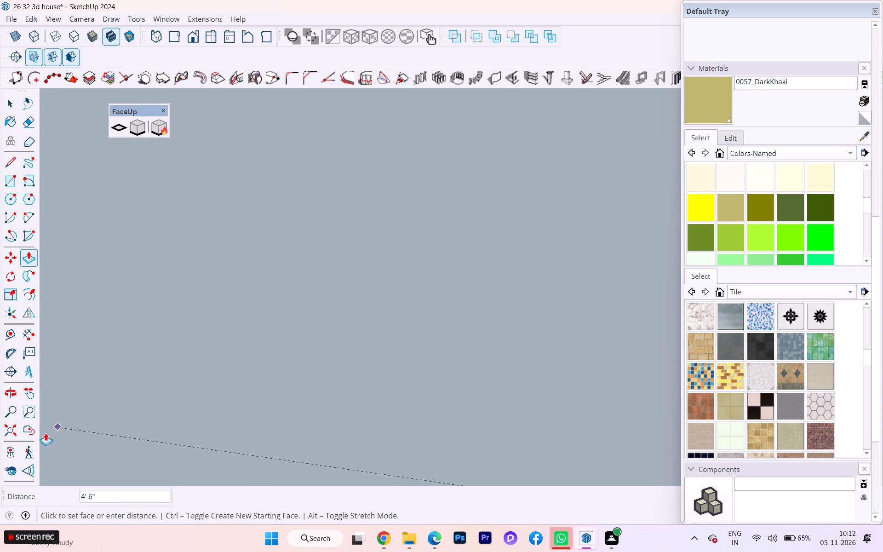
click(14, 432)
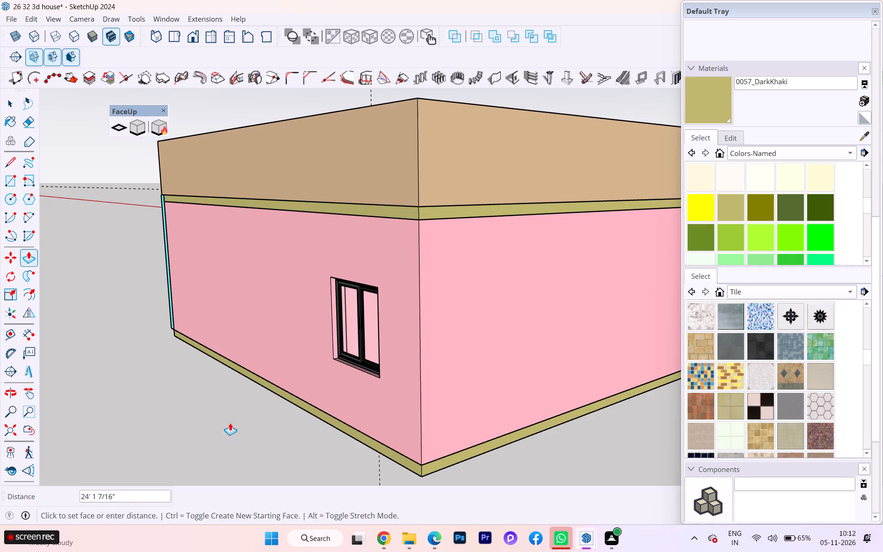
scroll(180, 385, down, 1)
scroll(180, 385, up, 1)
middle_drag(241, 404, 851, 441)
scroll(611, 393, down, 1)
middle_drag(641, 396, 406, 417)
scroll(408, 345, up, 3)
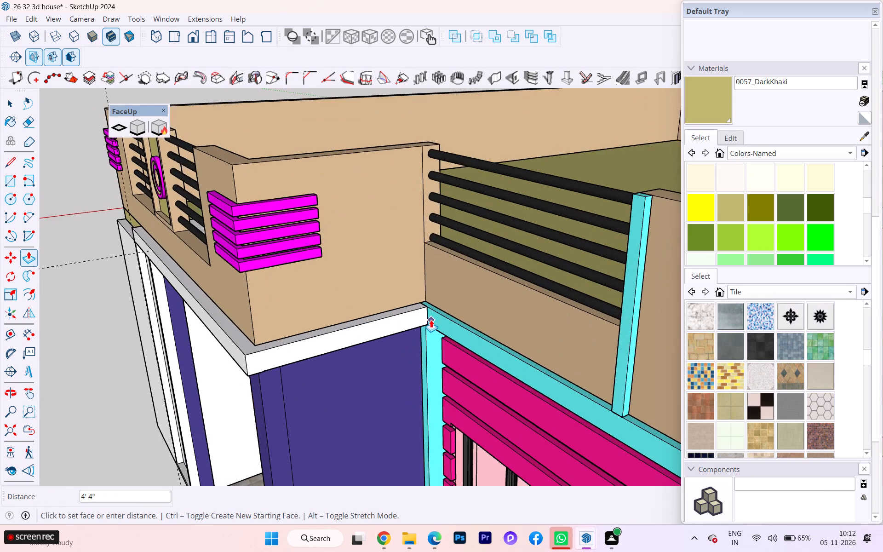
scroll(415, 318, up, 4)
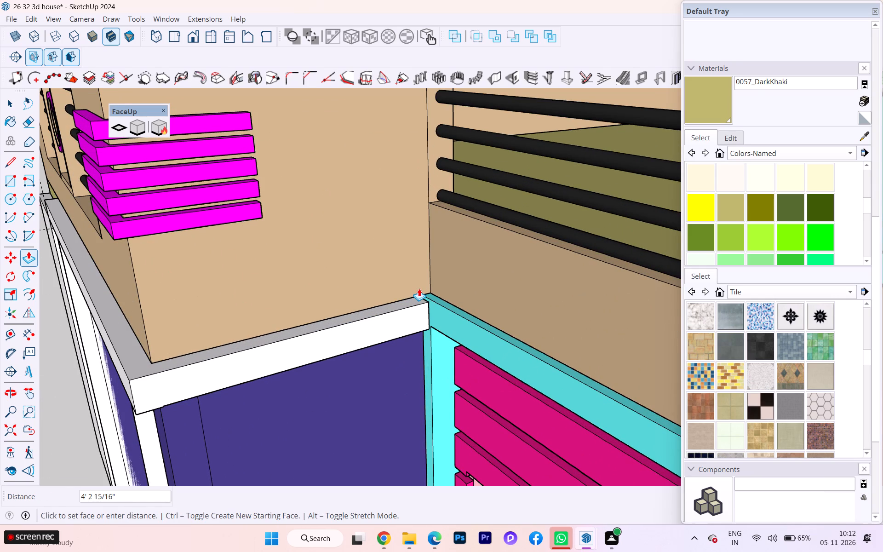
click(419, 288)
Push the outer face of the beam's side return in by 1 5/8" toward the parapet wall.
scroll(382, 369, down, 1)
middle_drag(586, 386, 786, 337)
scroll(413, 309, down, 3)
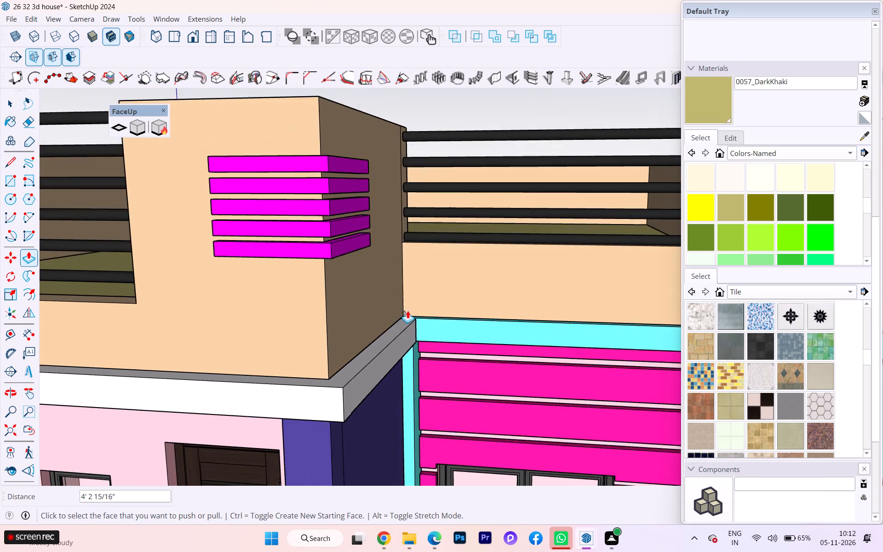
scroll(407, 310, down, 3)
scroll(426, 331, up, 4)
scroll(365, 372, up, 3)
click(361, 372)
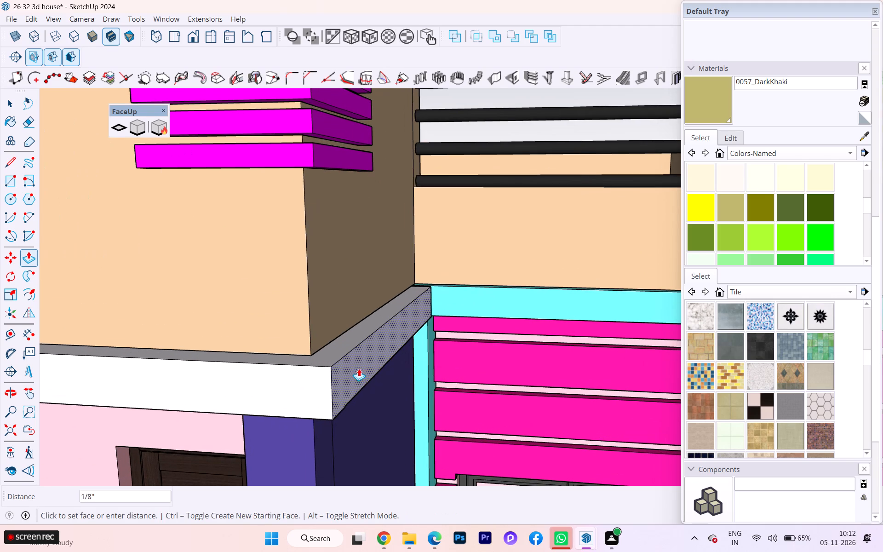
click(349, 354)
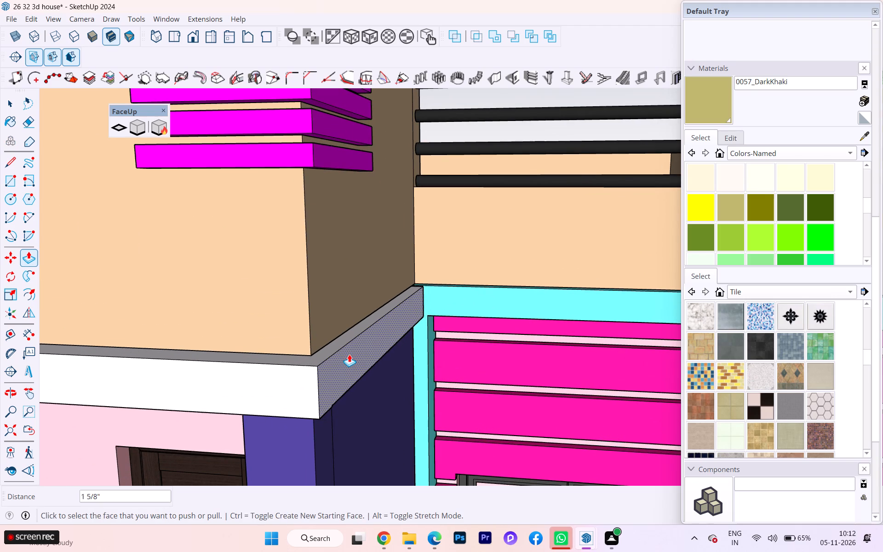
Examine the front elevation, checking the white beam from the recessed frame across the porch to the corner return.
scroll(509, 377, down, 2)
scroll(455, 327, down, 6)
scroll(436, 347, up, 1)
scroll(434, 348, down, 3)
scroll(427, 353, up, 1)
scroll(420, 374, down, 2)
middle_drag(524, 385, 606, 383)
scroll(556, 383, up, 3)
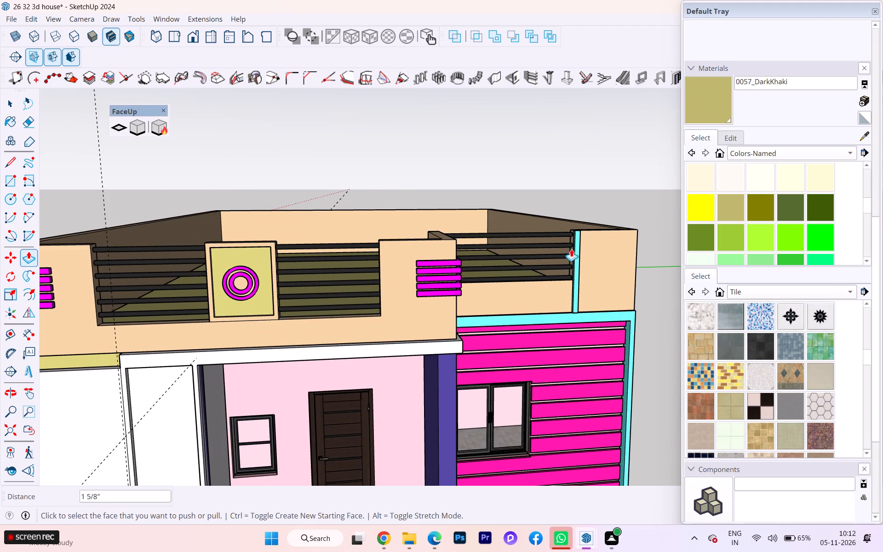
scroll(294, 189, down, 5)
scroll(242, 257, up, 5)
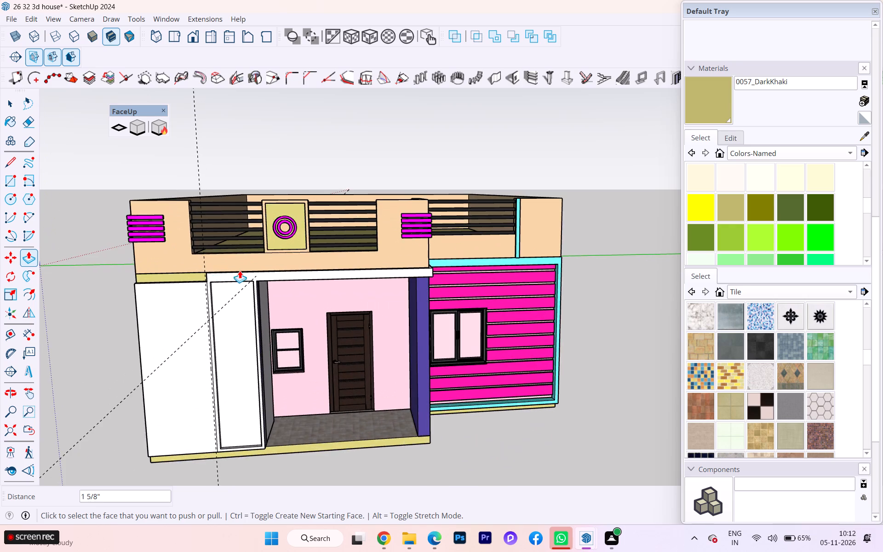
scroll(240, 270, up, 2)
scroll(181, 298, down, 3)
scroll(244, 294, up, 3)
scroll(245, 294, down, 2)
scroll(245, 294, up, 1)
scroll(245, 294, down, 4)
scroll(214, 281, up, 1)
scroll(212, 281, down, 4)
scroll(205, 281, up, 2)
scroll(204, 280, down, 2)
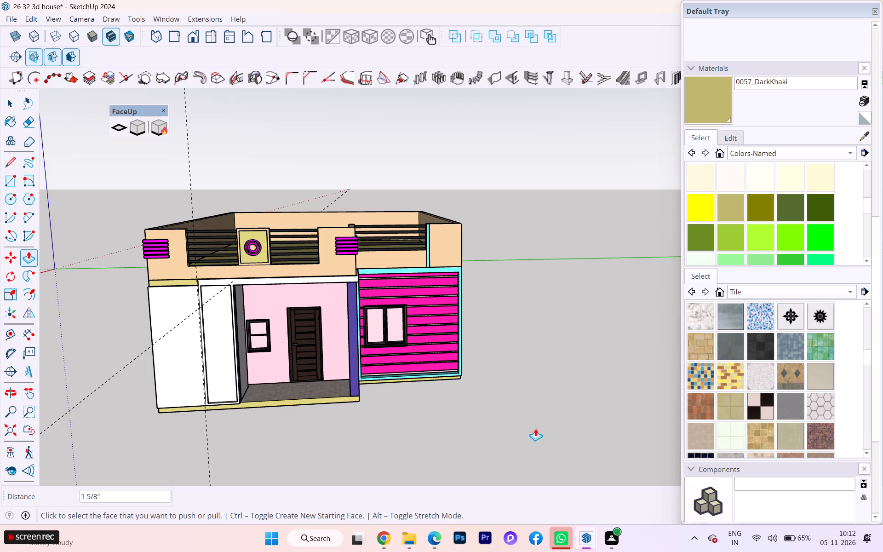
scroll(181, 251, up, 5)
scroll(263, 329, down, 1)
scroll(262, 329, up, 11)
scroll(218, 324, down, 3)
scroll(218, 324, up, 8)
scroll(218, 324, down, 1)
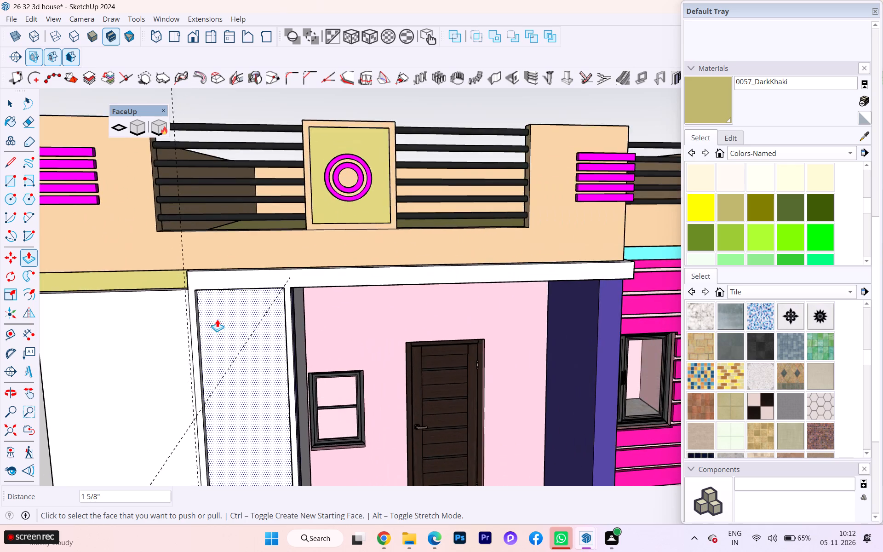
Pull the recess's inner side face nearest the khaki band 4" inward to thicken that side of the screen wall's frame.
middle_drag(217, 319, 170, 304)
scroll(210, 306, up, 8)
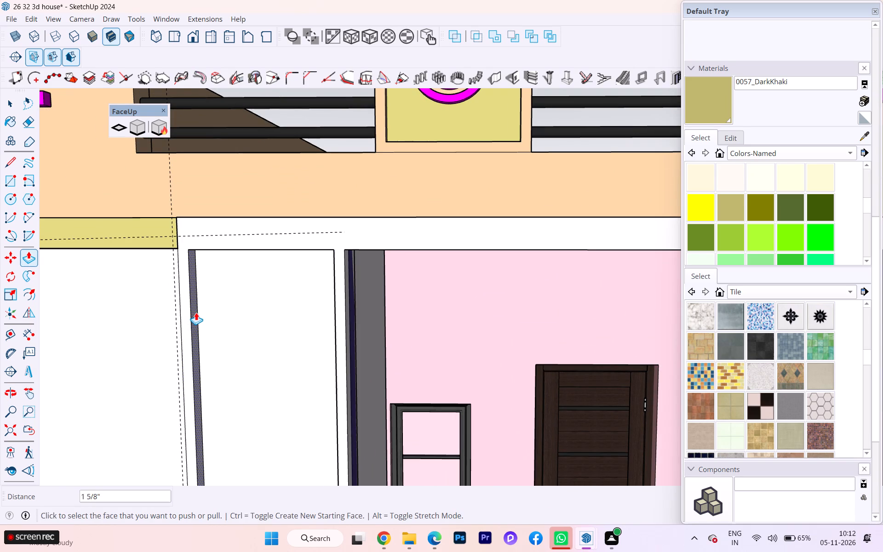
click(196, 312)
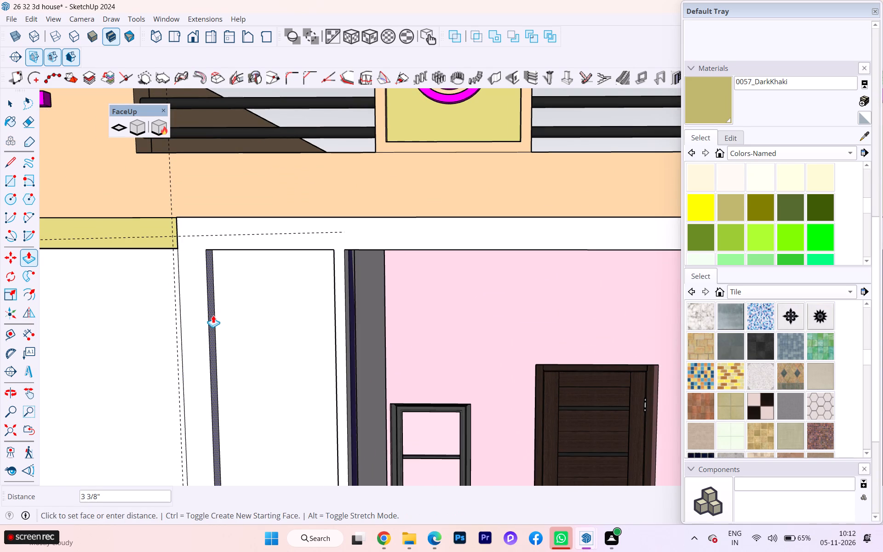
key(4)
key(Return)
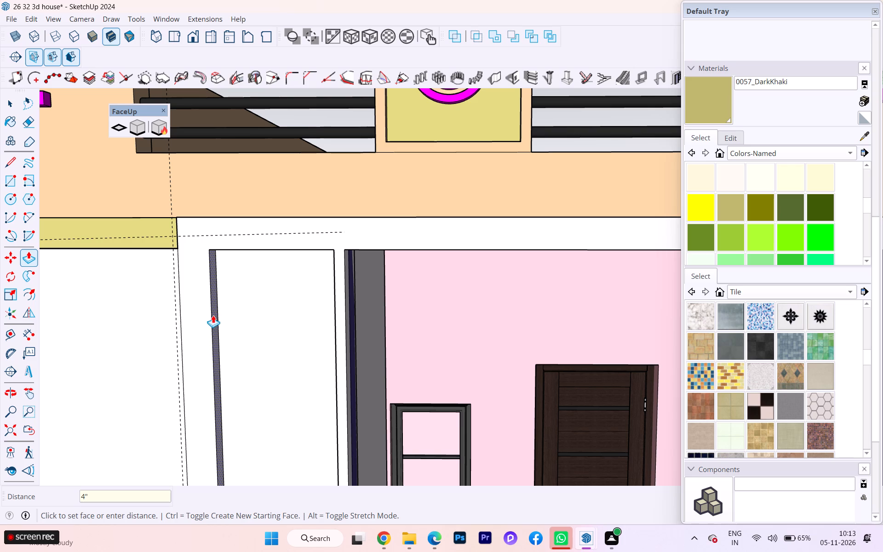
Pull the recess's opposite inner side face, next to the porch opening, 4" inward.
scroll(217, 312, down, 4)
middle_drag(323, 346, 533, 337)
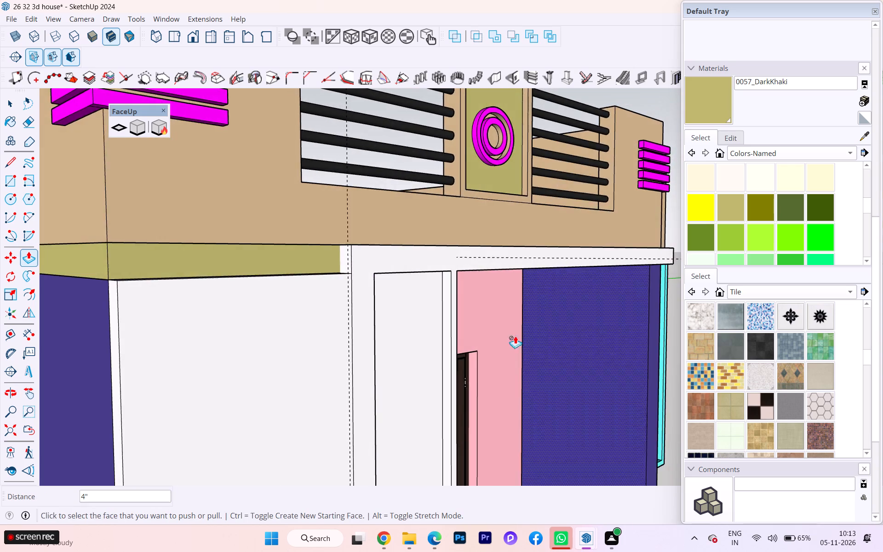
scroll(483, 331, up, 2)
click(435, 333)
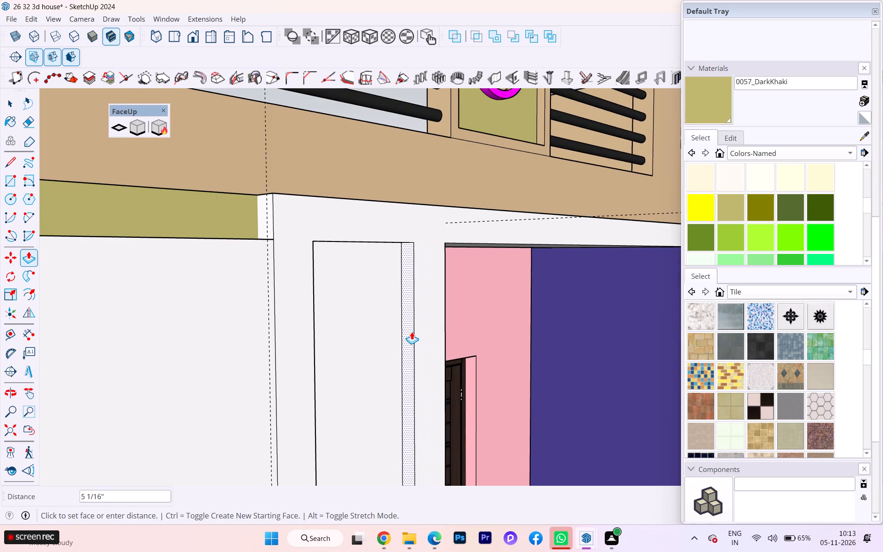
key(4)
key(Return)
scroll(412, 332, up, 1)
scroll(258, 285, down, 3)
scroll(254, 284, up, 10)
scroll(253, 284, down, 5)
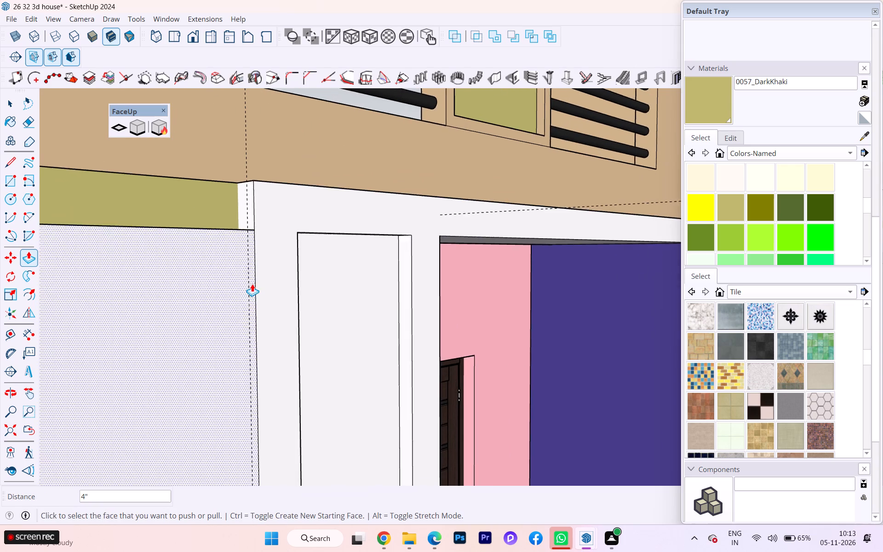
Raise the recess's bottom inner face by 4" to thicken the frame's lower edge.
scroll(252, 284, down, 5)
scroll(369, 322, down, 2)
middle_drag(353, 329, 88, 334)
scroll(201, 332, down, 3)
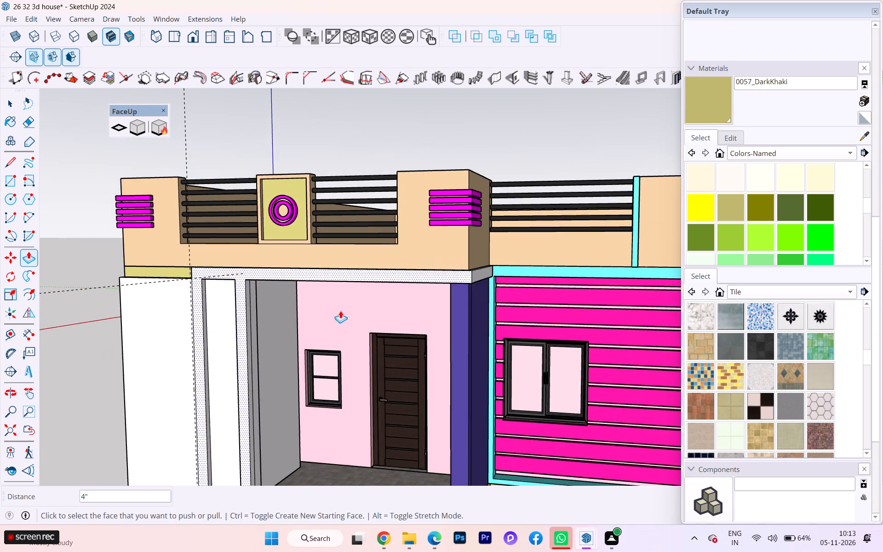
scroll(340, 310, down, 2)
scroll(397, 311, up, 1)
scroll(409, 313, down, 2)
scroll(291, 408, up, 9)
scroll(270, 454, down, 2)
scroll(270, 454, up, 4)
scroll(270, 454, down, 2)
scroll(270, 454, up, 4)
click(251, 453)
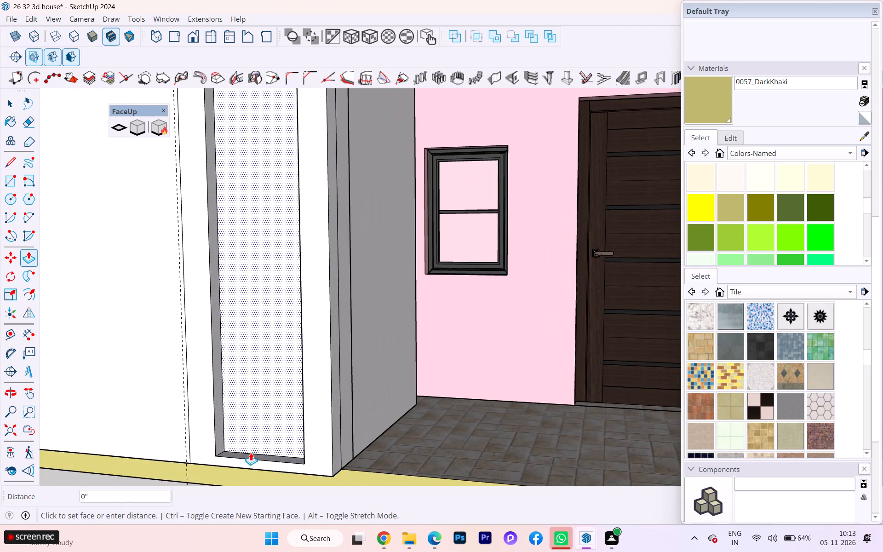
key(Escape)
scroll(236, 451, up, 4)
scroll(236, 451, down, 1)
scroll(236, 451, up, 1)
scroll(236, 451, down, 1)
scroll(236, 451, up, 1)
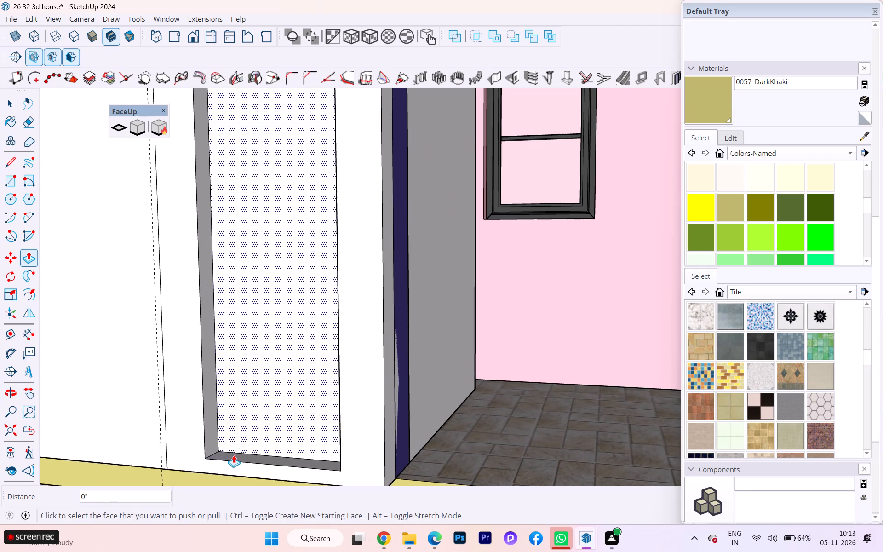
click(235, 456)
click(237, 456)
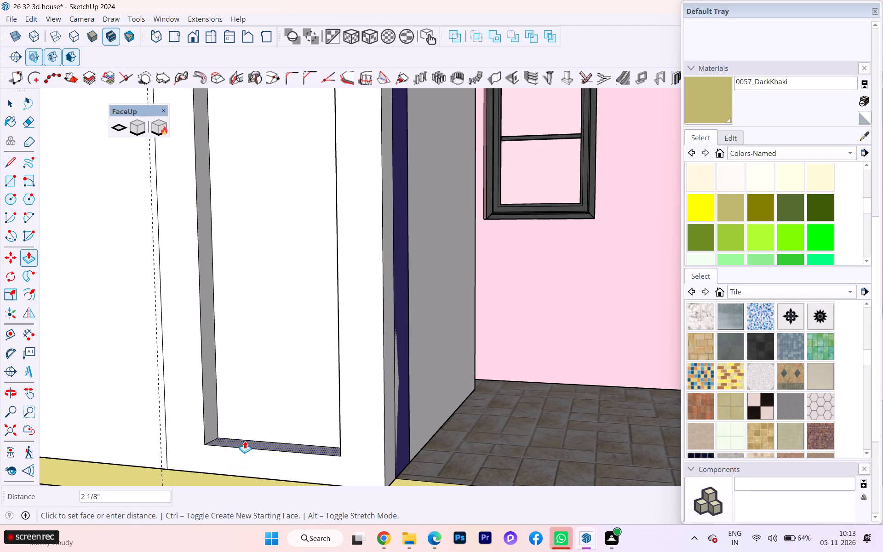
key(4)
key(Return)
Examine the recessed frame, the front elevation and the parapet corner where the white screen wall meets the khaki band.
scroll(260, 408, down, 3)
scroll(260, 407, up, 2)
scroll(260, 406, down, 4)
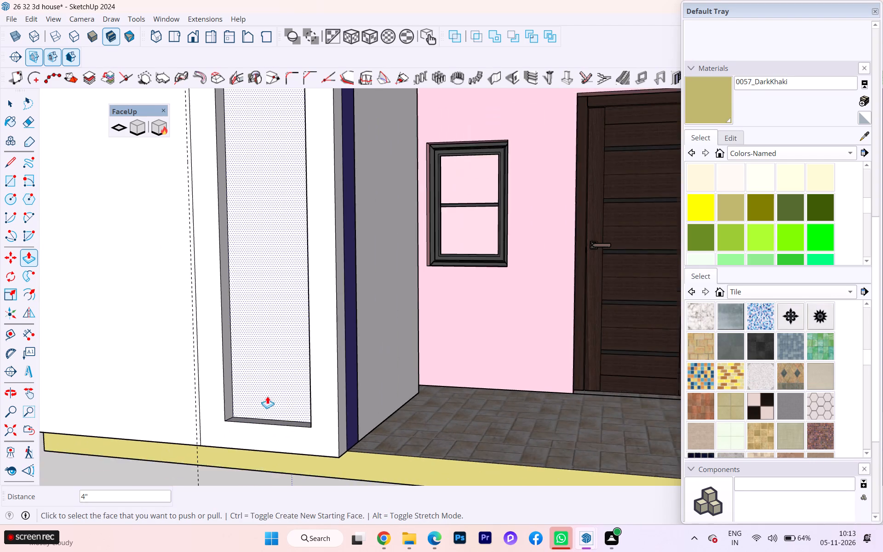
scroll(287, 394, up, 2)
scroll(287, 395, down, 1)
scroll(287, 395, up, 4)
scroll(287, 395, down, 3)
scroll(287, 396, up, 1)
scroll(219, 413, down, 6)
scroll(229, 368, up, 2)
scroll(229, 368, down, 1)
scroll(230, 368, up, 2)
scroll(230, 368, down, 1)
scroll(239, 428, down, 1)
scroll(238, 429, up, 1)
scroll(237, 432, down, 5)
scroll(214, 474, up, 2)
scroll(214, 474, down, 3)
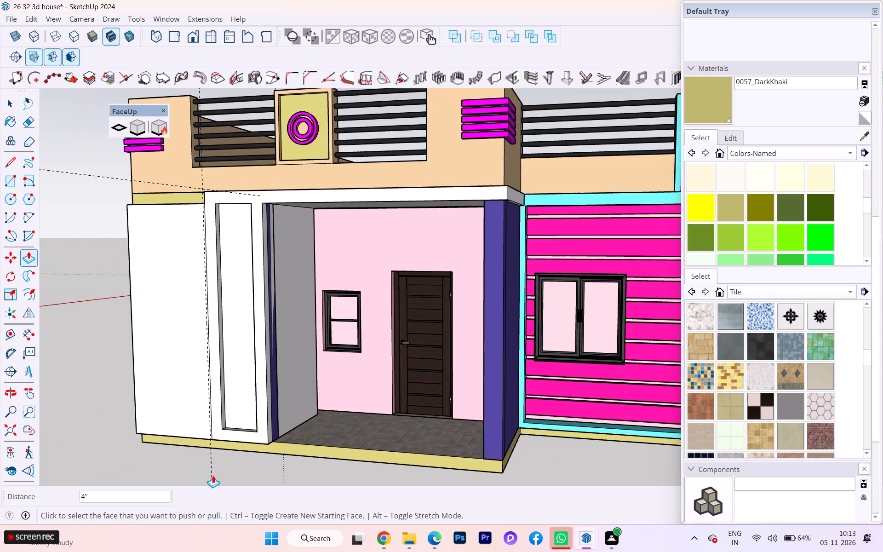
middle_drag(213, 475, 363, 550)
scroll(320, 400, down, 2)
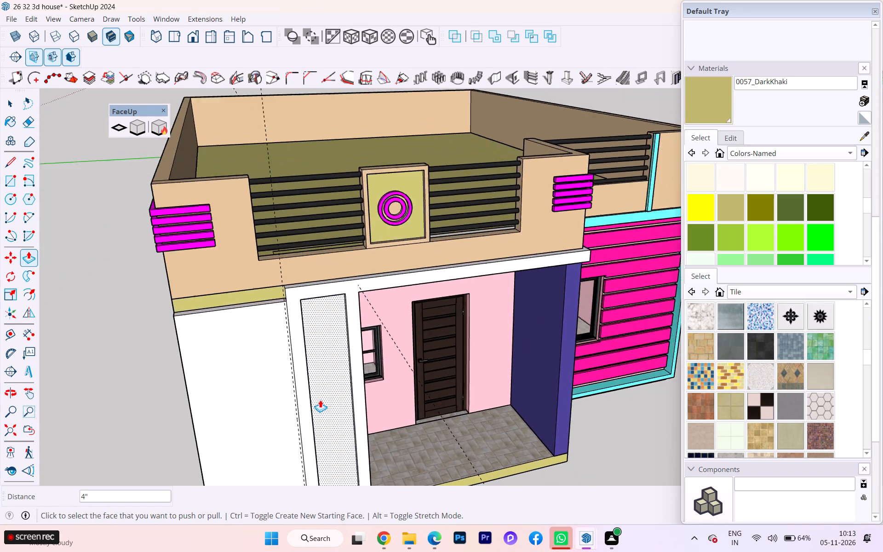
scroll(320, 400, down, 1)
scroll(236, 393, down, 1)
scroll(317, 351, up, 3)
scroll(269, 317, down, 1)
middle_drag(248, 310, 401, 304)
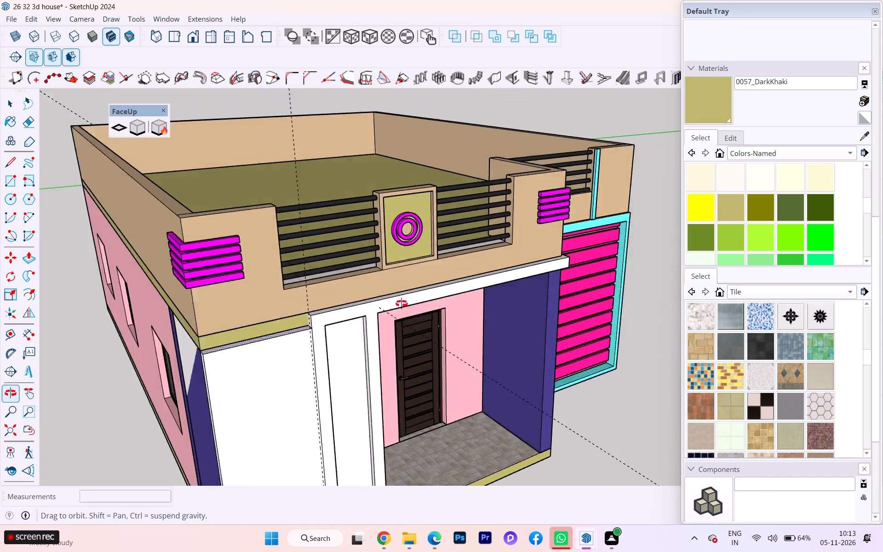
middle_drag(401, 304, 353, 350)
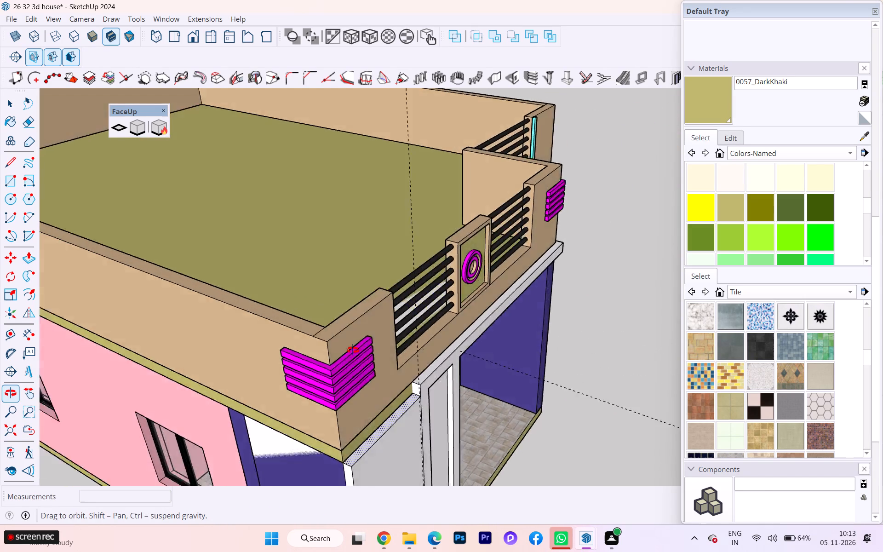
middle_drag(353, 350, 130, 308)
scroll(146, 296, up, 3)
scroll(154, 294, down, 1)
scroll(155, 294, up, 3)
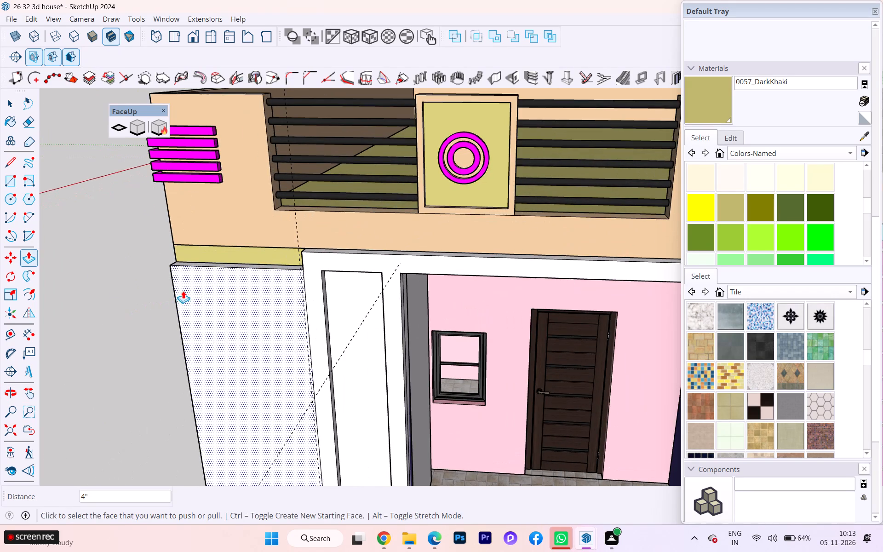
scroll(176, 297, down, 1)
scroll(176, 297, up, 7)
middle_drag(177, 297, 469, 342)
scroll(326, 322, down, 3)
scroll(323, 322, up, 1)
scroll(322, 322, down, 4)
scroll(303, 311, up, 3)
scroll(303, 310, down, 2)
scroll(302, 310, up, 1)
scroll(302, 310, down, 3)
scroll(301, 311, up, 2)
scroll(301, 311, down, 2)
scroll(301, 311, up, 1)
scroll(301, 311, down, 2)
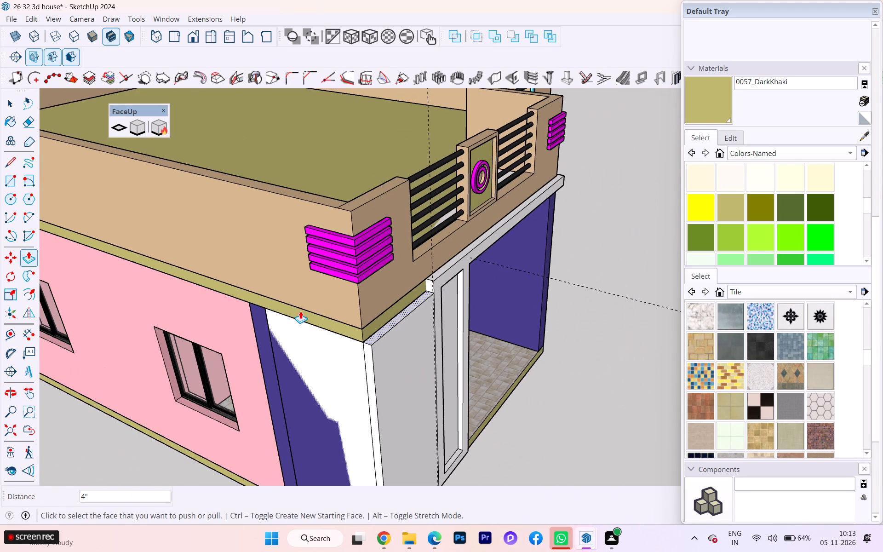
scroll(299, 312, down, 3)
scroll(352, 305, up, 4)
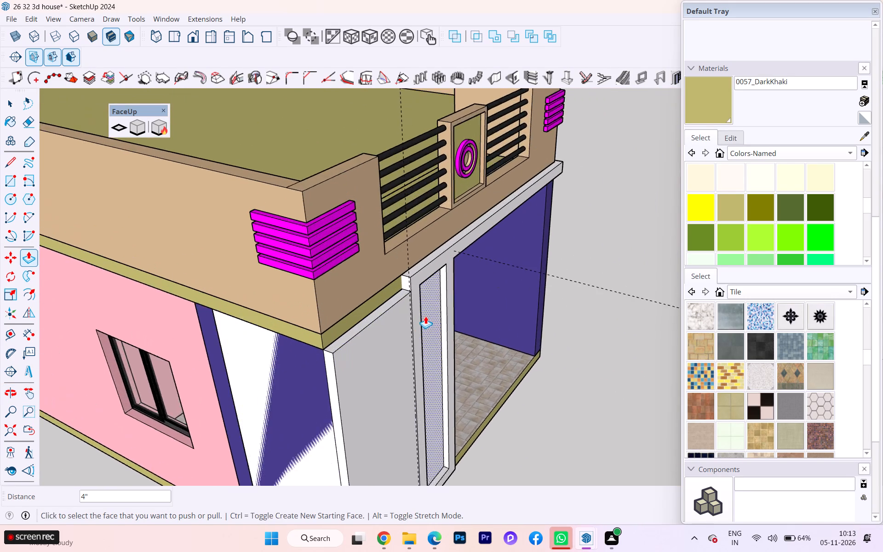
scroll(424, 316, up, 2)
scroll(424, 316, down, 4)
scroll(424, 316, up, 2)
scroll(350, 345, down, 1)
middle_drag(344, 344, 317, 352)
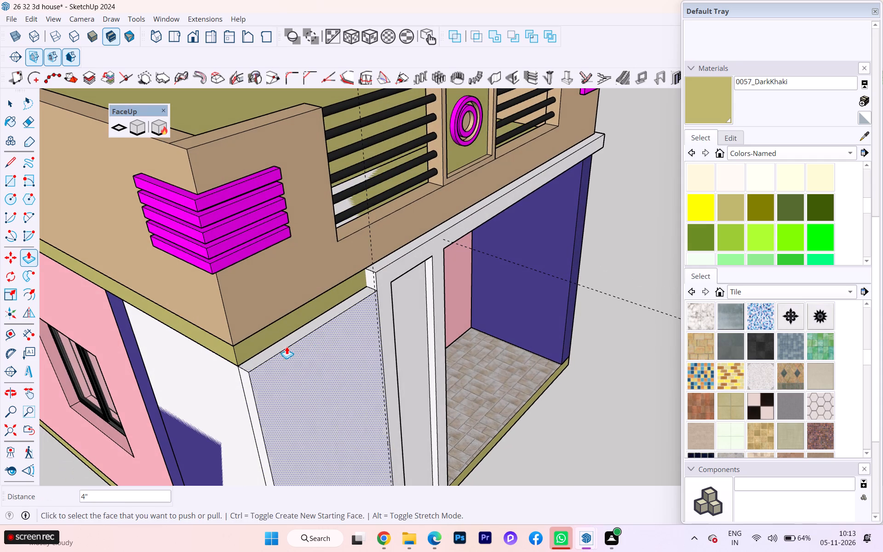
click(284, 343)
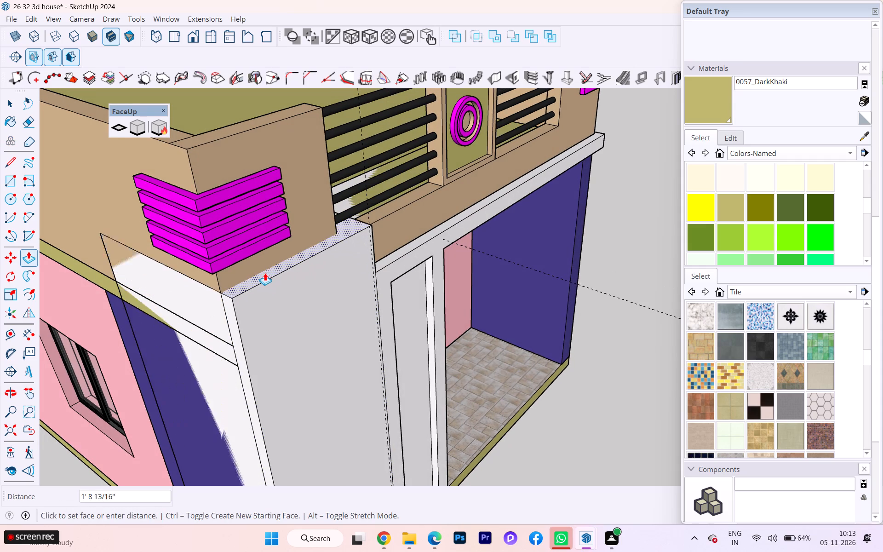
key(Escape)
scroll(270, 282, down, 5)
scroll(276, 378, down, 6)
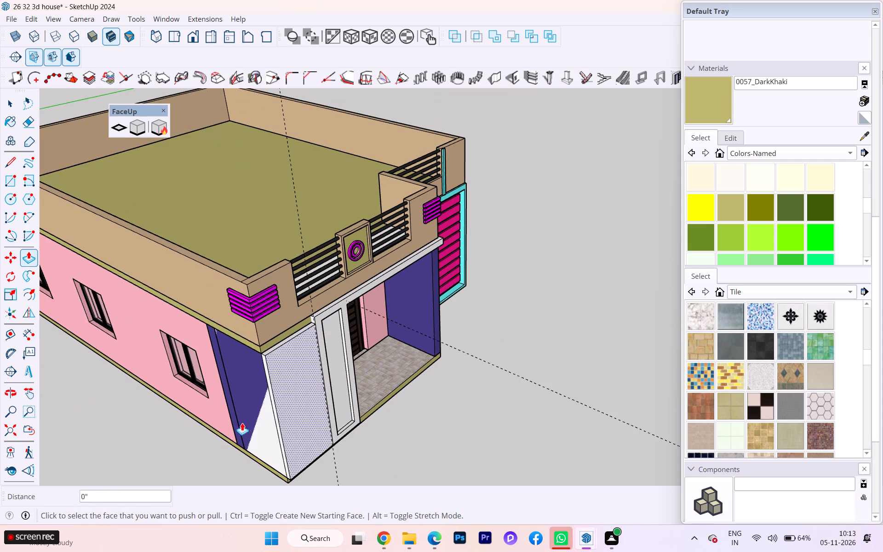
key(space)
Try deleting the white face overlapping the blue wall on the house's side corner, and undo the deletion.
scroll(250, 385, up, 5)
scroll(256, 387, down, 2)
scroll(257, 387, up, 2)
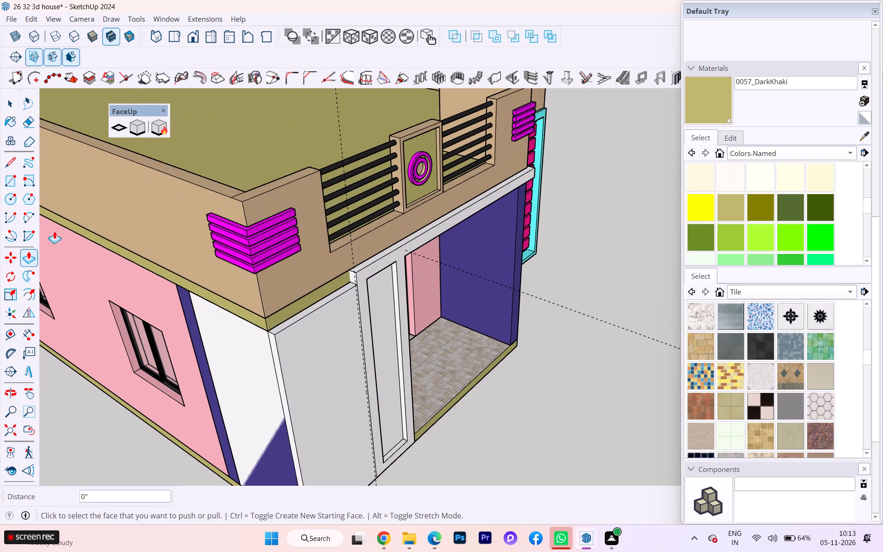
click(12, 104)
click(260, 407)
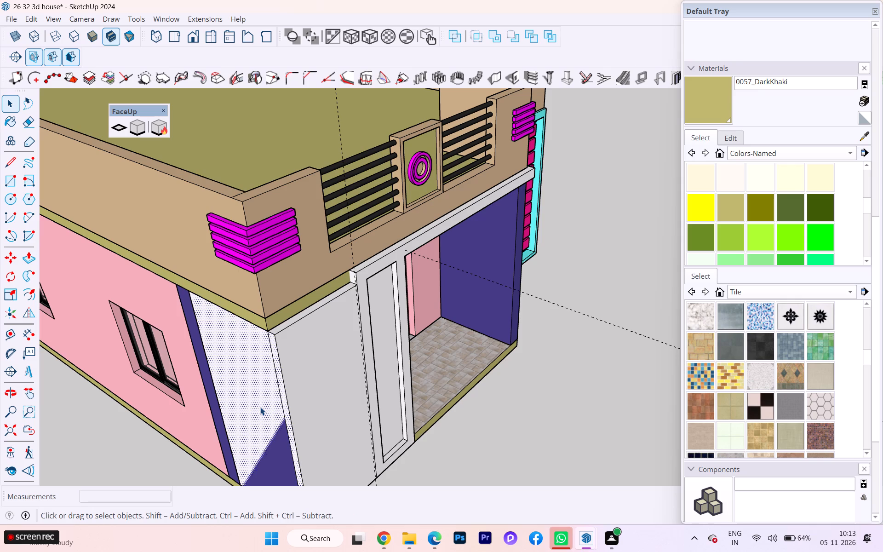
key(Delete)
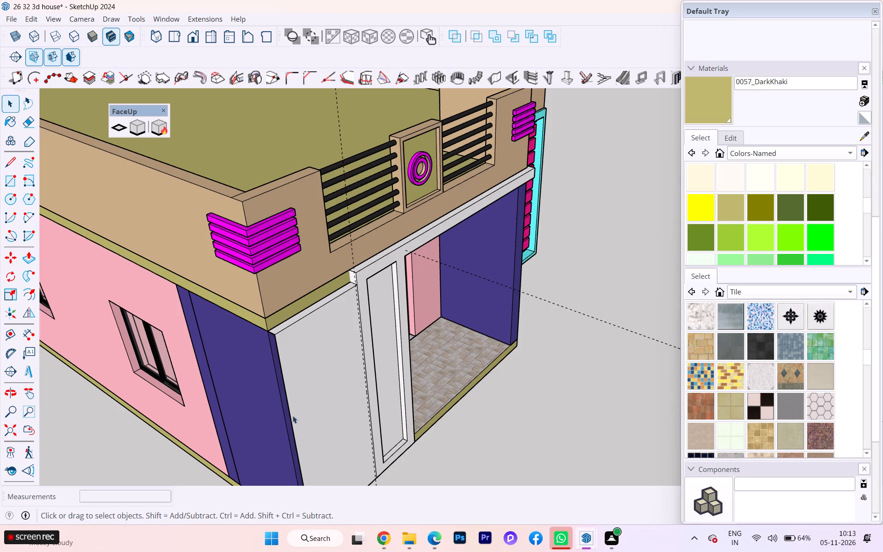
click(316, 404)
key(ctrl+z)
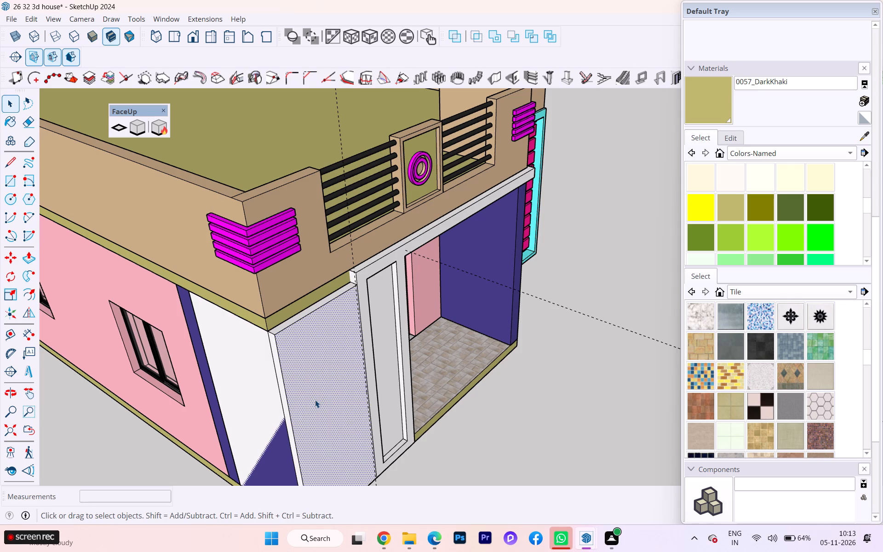
Examine the white side face at the house corner and the geometry connected to the screen wall, beam and porch walls.
scroll(284, 342, up, 3)
scroll(284, 342, down, 2)
scroll(284, 342, up, 4)
scroll(279, 346, down, 1)
scroll(279, 346, up, 6)
middle_drag(281, 346, 402, 341)
scroll(282, 346, down, 1)
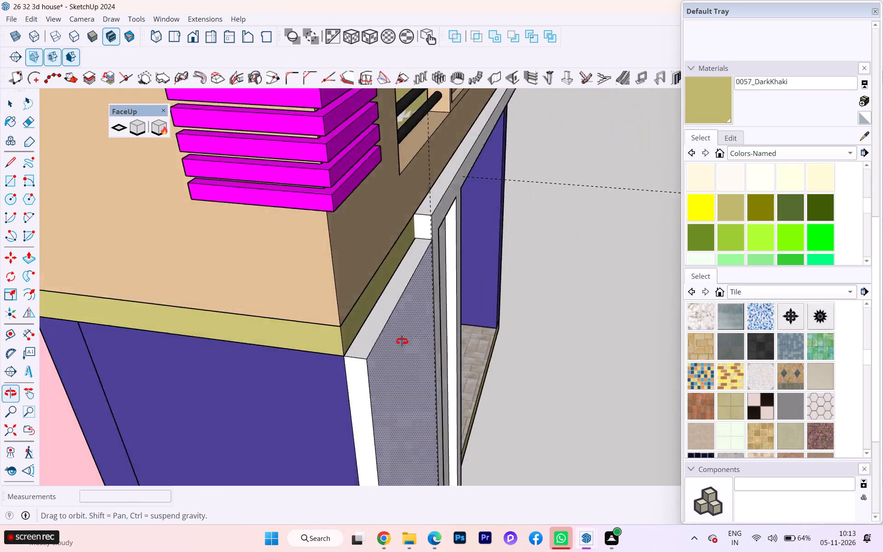
middle_drag(402, 341, 396, 202)
scroll(227, 280, down, 5)
scroll(205, 297, up, 1)
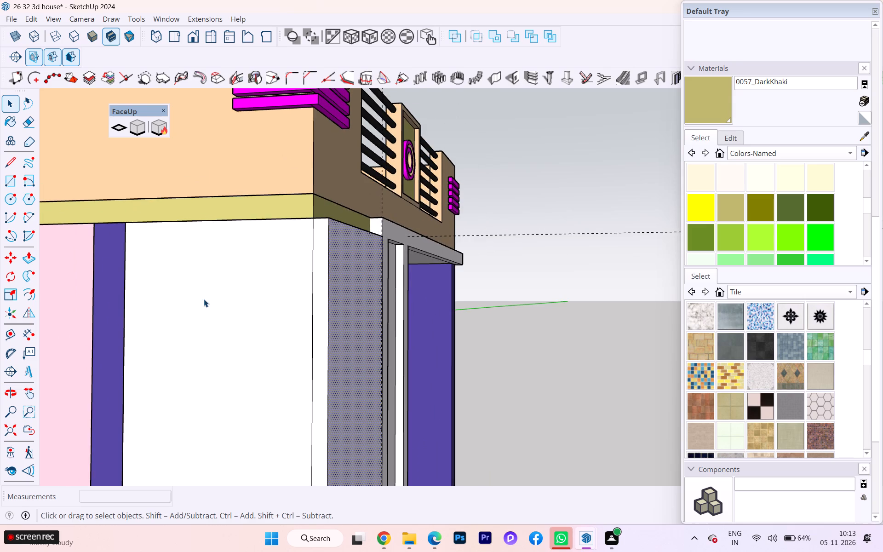
scroll(215, 305, down, 4)
middle_drag(241, 323, 26, 403)
scroll(114, 327, down, 1)
scroll(134, 320, up, 4)
triple_click(194, 313)
middle_drag(194, 313, 222, 316)
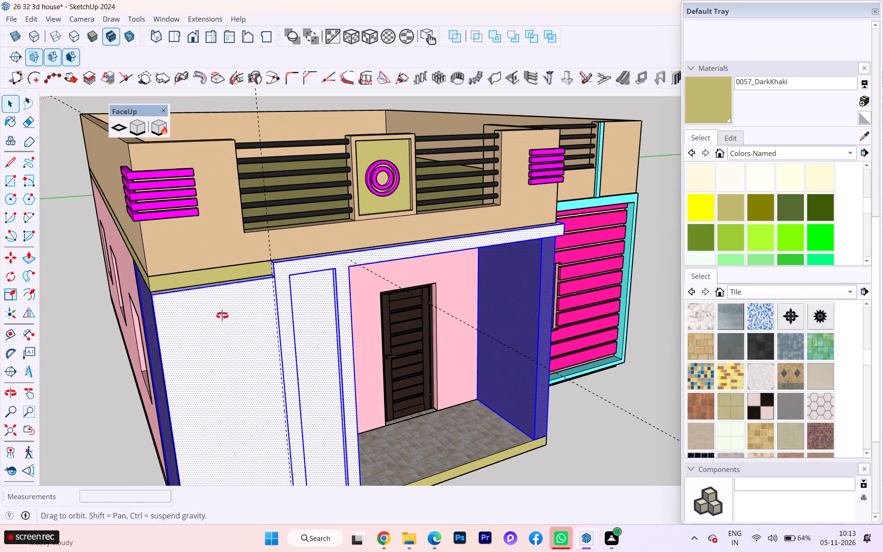
middle_drag(222, 316, 352, 311)
triple_click(381, 325)
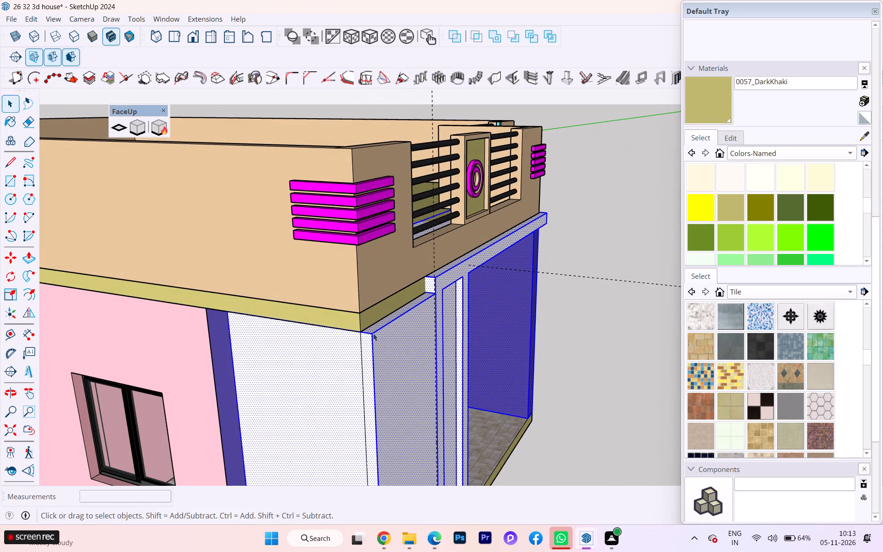
scroll(385, 350, down, 2)
middle_drag(389, 346, 183, 334)
click(178, 349)
middle_drag(233, 342, 452, 297)
scroll(233, 342, down, 1)
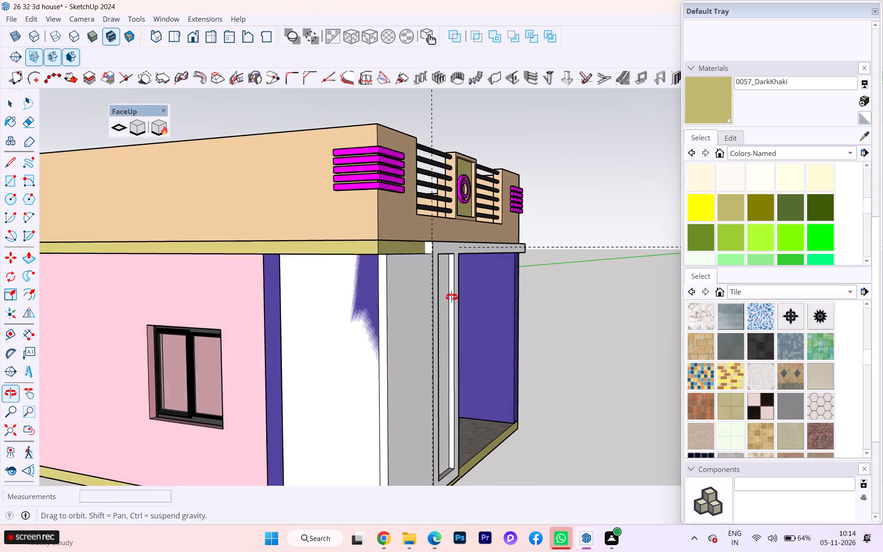
middle_drag(452, 297, 453, 297)
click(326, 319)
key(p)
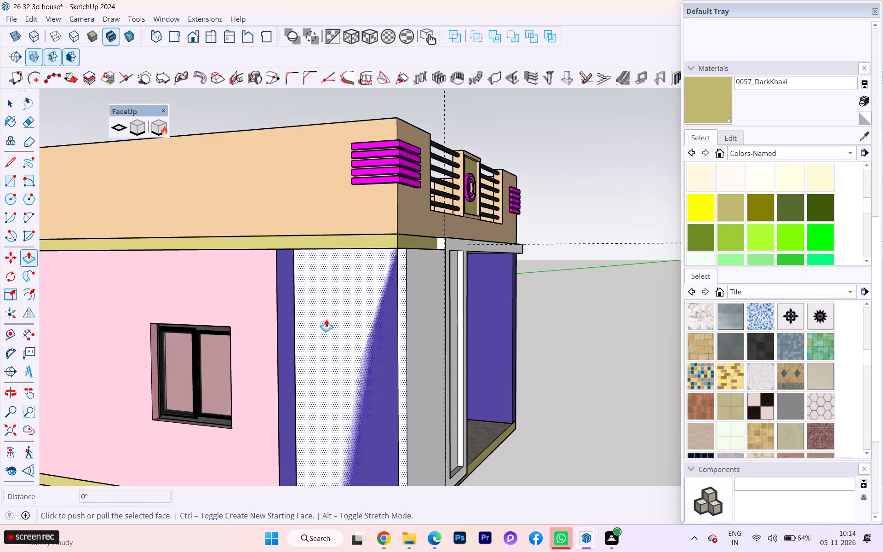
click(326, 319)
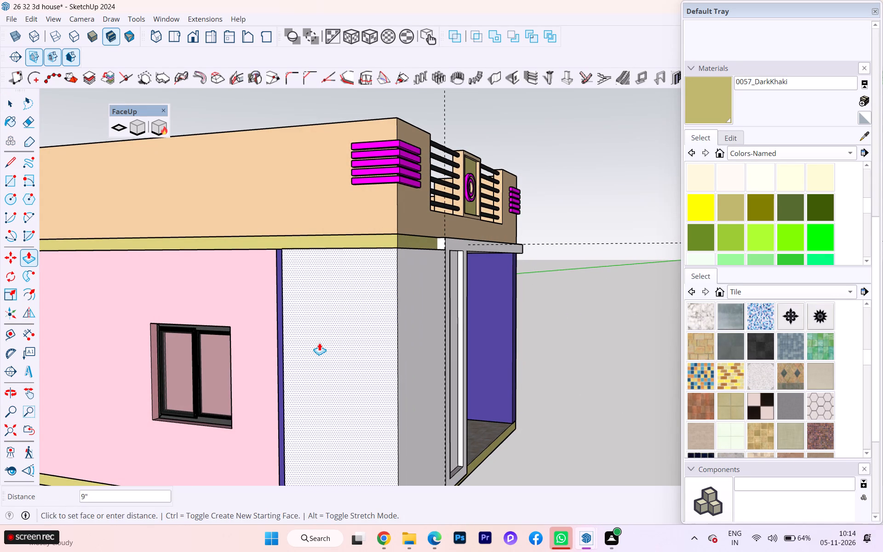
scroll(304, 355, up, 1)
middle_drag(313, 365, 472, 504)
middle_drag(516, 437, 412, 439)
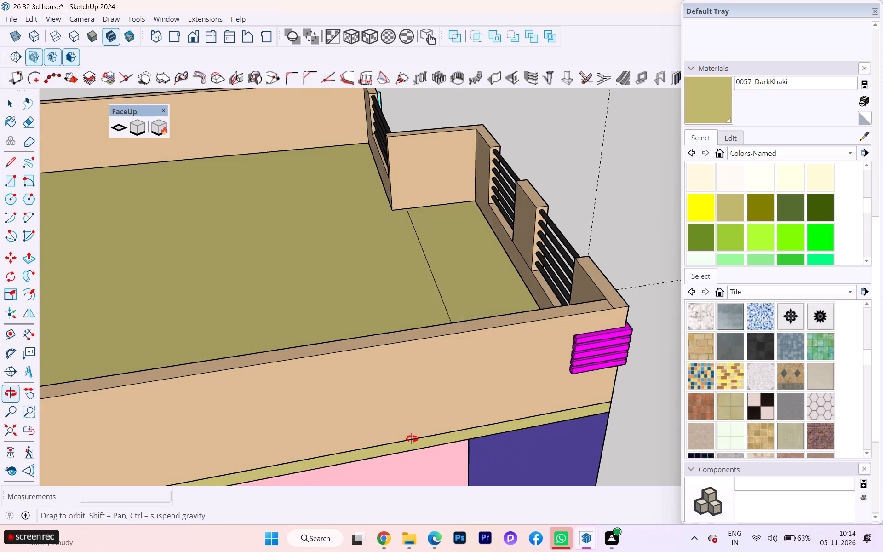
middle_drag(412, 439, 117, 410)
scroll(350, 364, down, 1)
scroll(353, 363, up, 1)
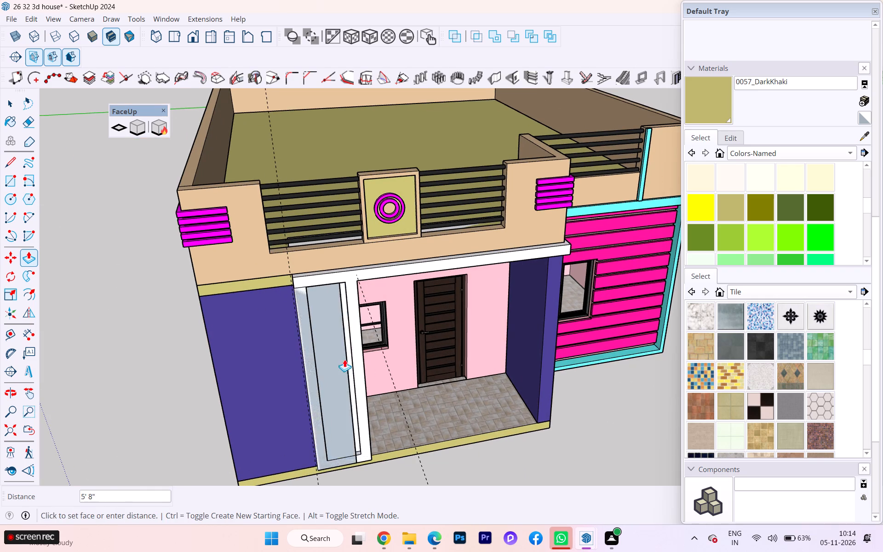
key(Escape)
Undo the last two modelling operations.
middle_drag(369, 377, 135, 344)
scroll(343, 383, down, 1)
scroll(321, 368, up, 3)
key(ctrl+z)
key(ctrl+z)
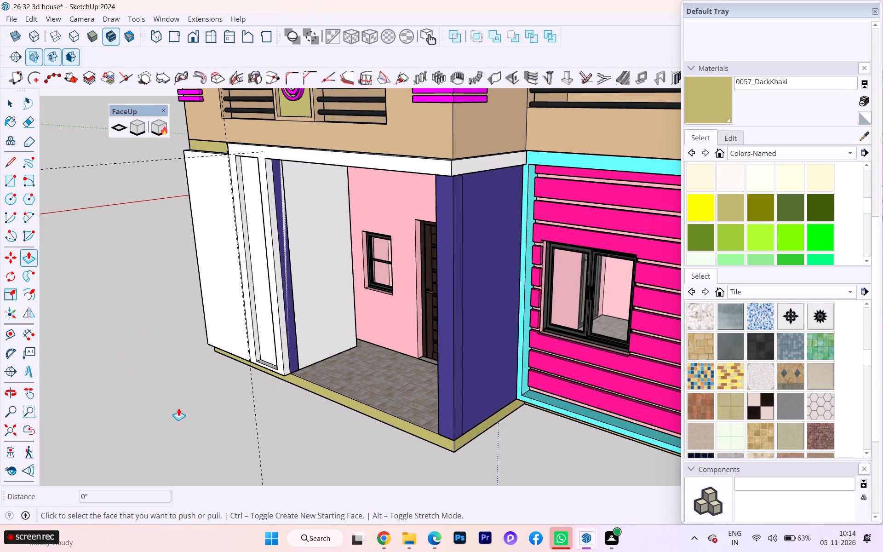
Undo the last five modelling operations, removing the white face that overlaps the blue wall on the screen wall's porch side.
key(ctrl+z)
key(ctrl+z)
key(ctrl+z)
scroll(341, 334, up, 7)
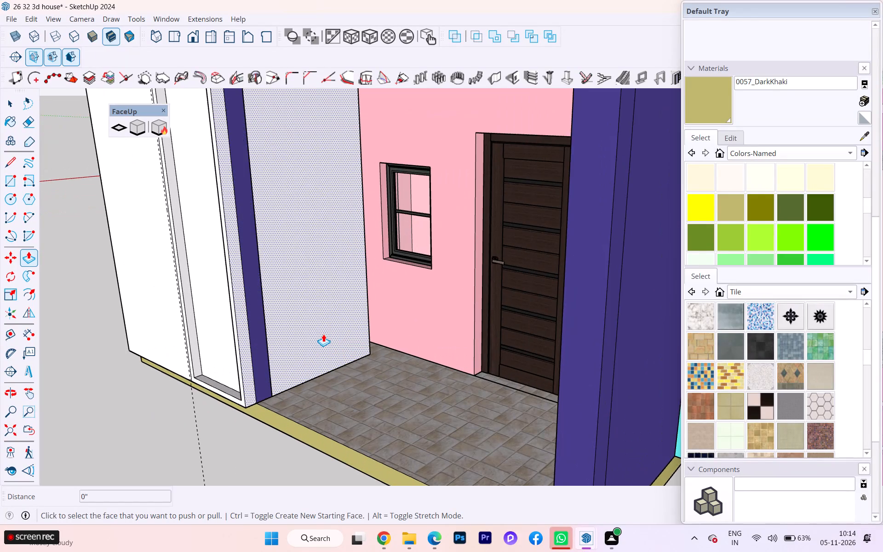
click(323, 334)
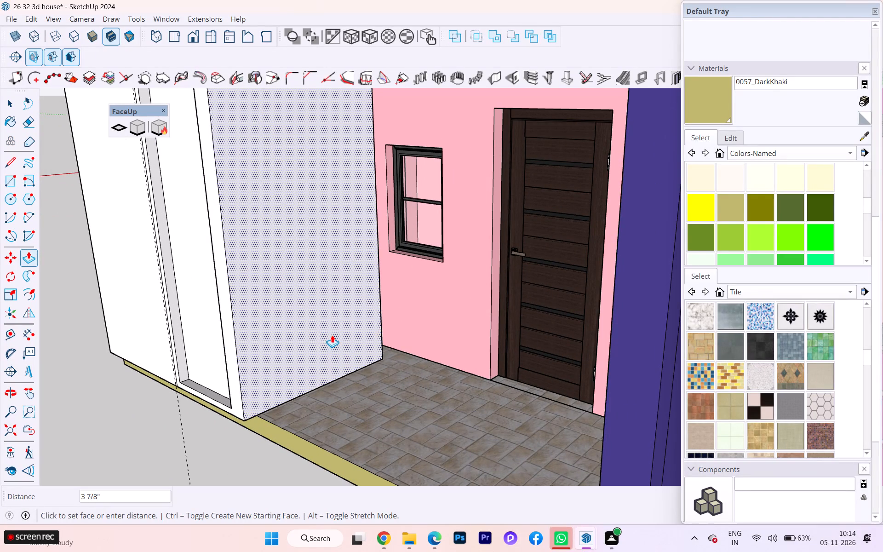
key(Escape)
scroll(336, 343, down, 1)
scroll(333, 345, up, 5)
middle_drag(413, 333, 315, 349)
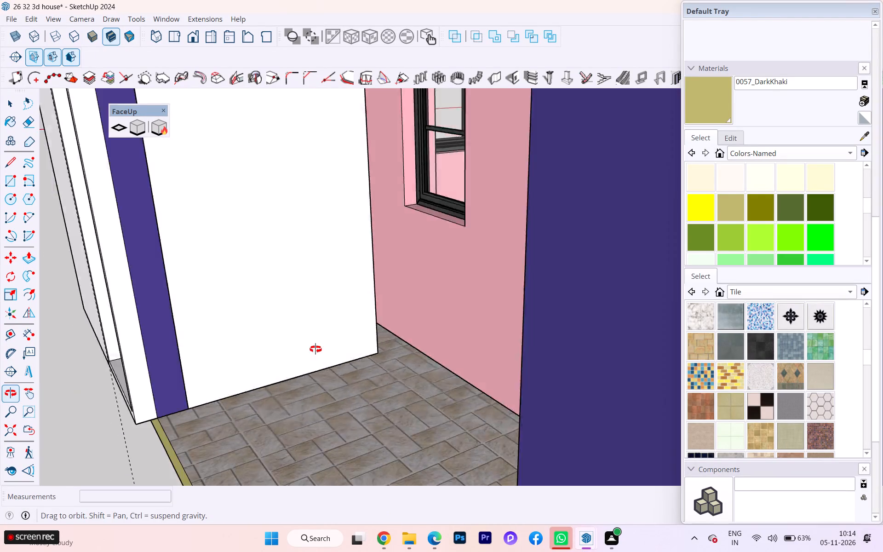
middle_drag(315, 349, 466, 339)
key(ctrl+z)
key(ctrl+z)
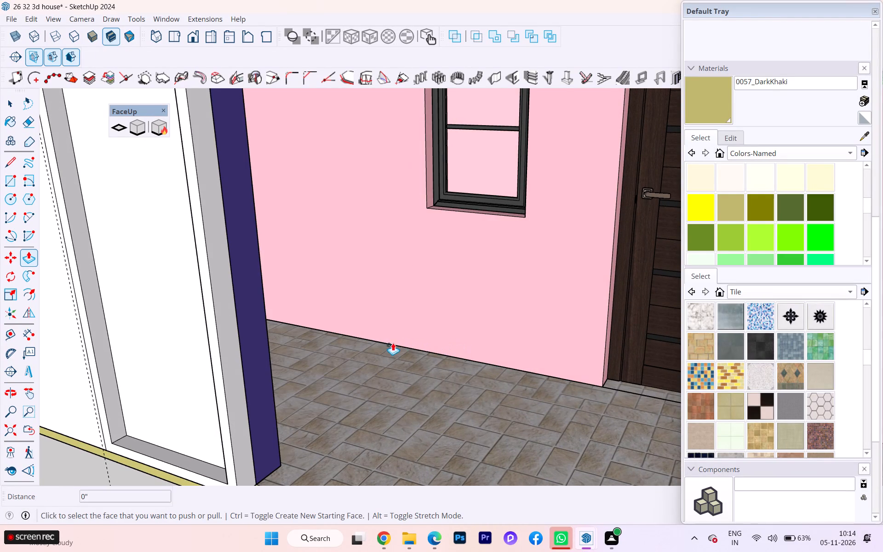
Examine the blue side wall from inside and outside the porch, and the front elevation around the white screen wall.
scroll(280, 349, down, 1)
middle_drag(267, 349, 66, 351)
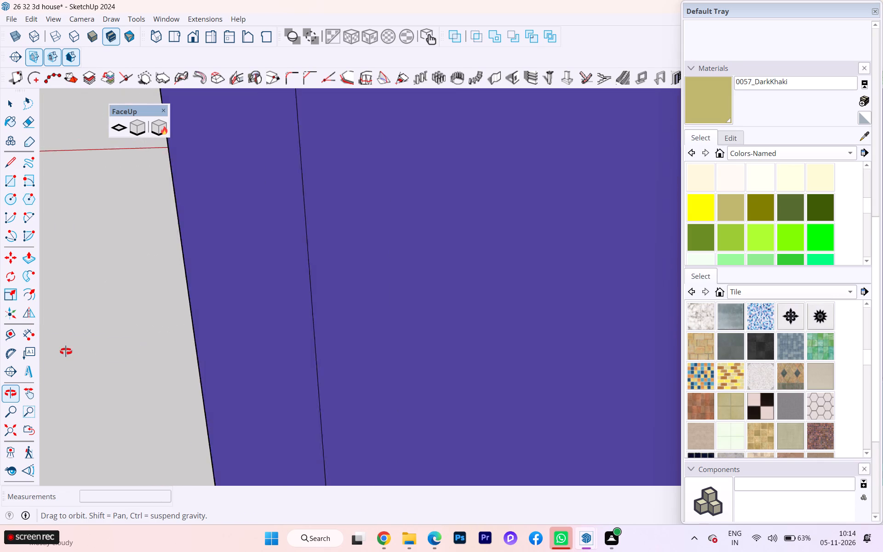
middle_drag(66, 351, 153, 339)
scroll(180, 339, up, 3)
scroll(206, 344, down, 2)
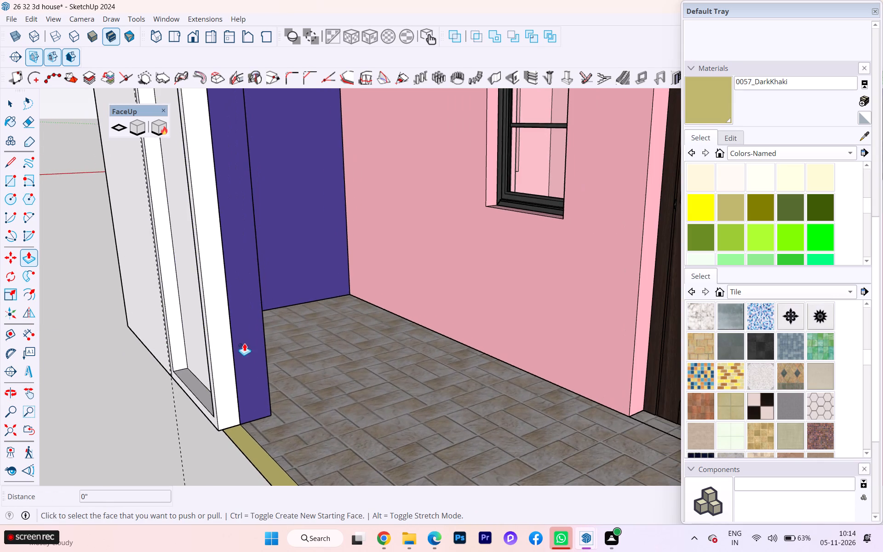
middle_drag(244, 343, 752, 355)
scroll(426, 354, down, 1)
scroll(421, 354, up, 1)
scroll(421, 354, down, 4)
scroll(418, 354, up, 1)
scroll(418, 354, down, 3)
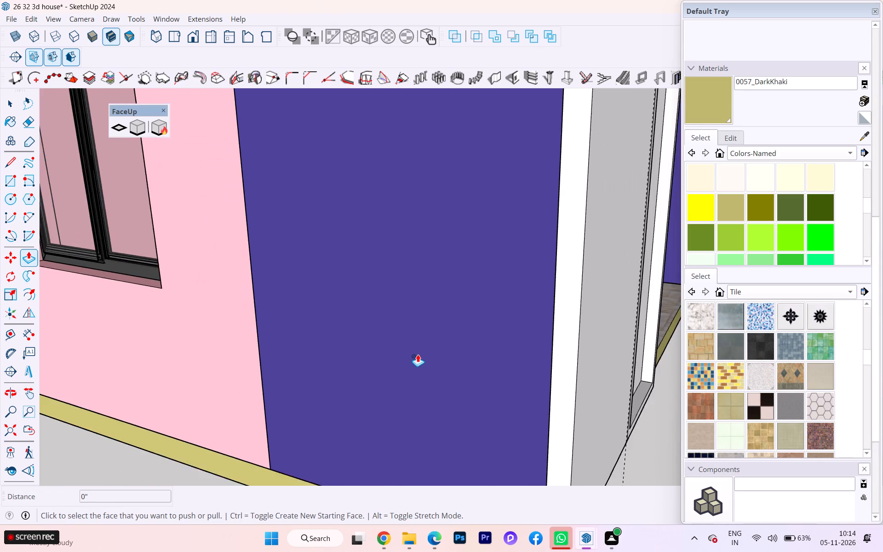
scroll(418, 354, down, 1)
scroll(417, 354, up, 1)
scroll(417, 354, down, 1)
scroll(417, 355, up, 1)
scroll(416, 355, down, 12)
scroll(540, 343, up, 1)
scroll(540, 343, down, 2)
middle_drag(531, 347, 355, 374)
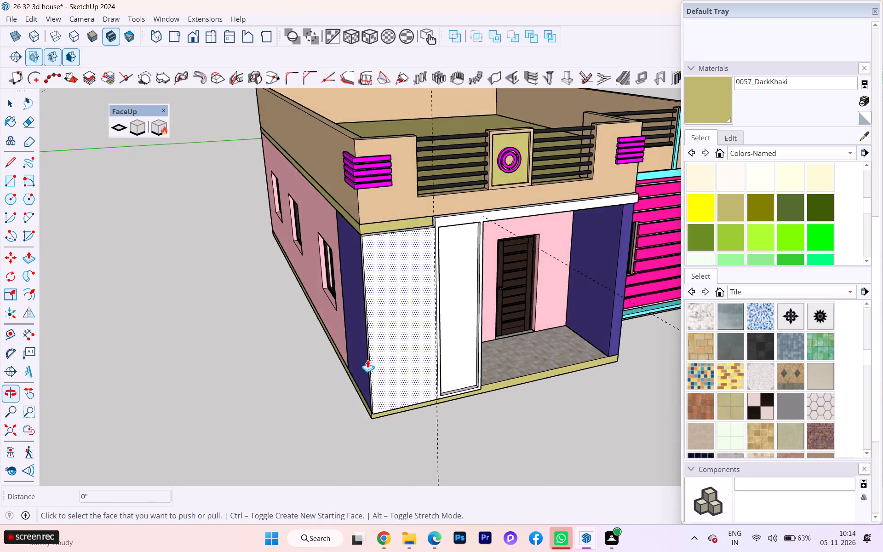
scroll(482, 274, up, 5)
scroll(401, 261, up, 5)
scroll(391, 275, down, 1)
Push/Pull the recess's side face nearest the solid white wall 2" inward, thickening that side of the frame.
middle_drag(387, 279, 385, 281)
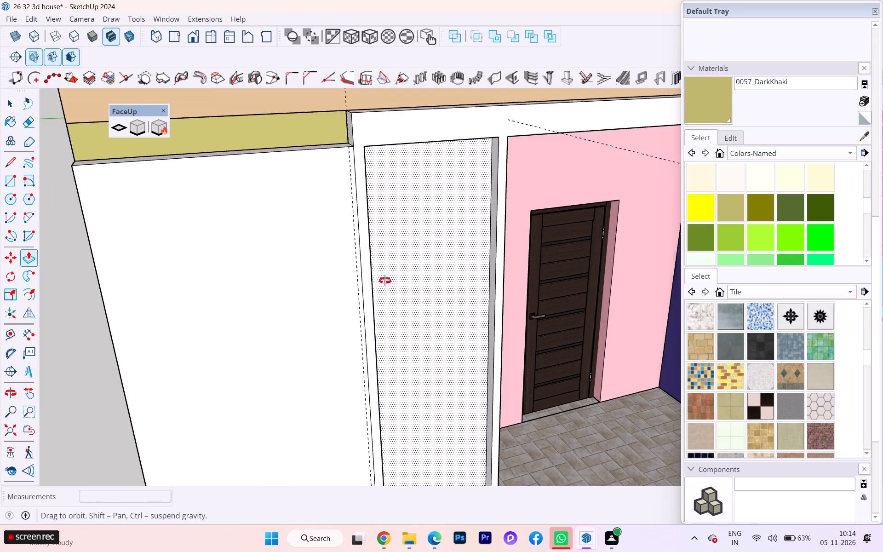
middle_drag(385, 281, 153, 252)
click(291, 247)
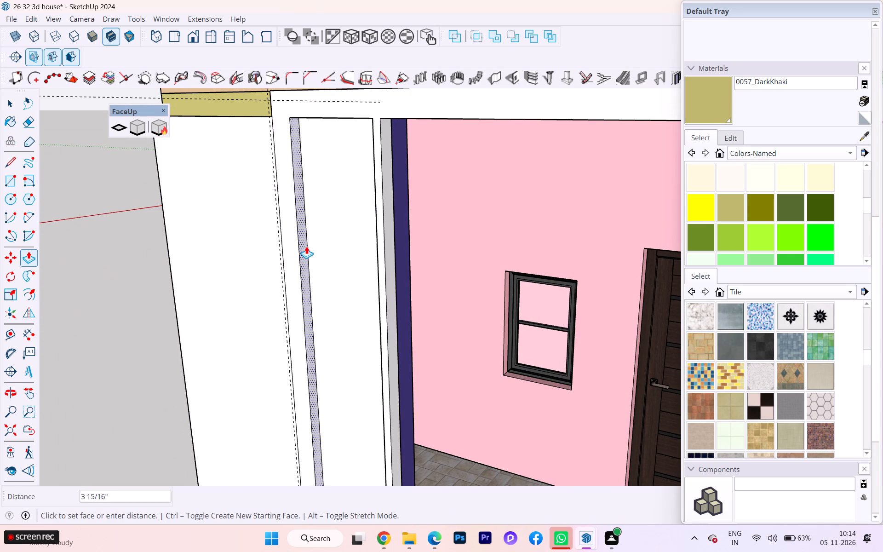
key(2)
key(Return)
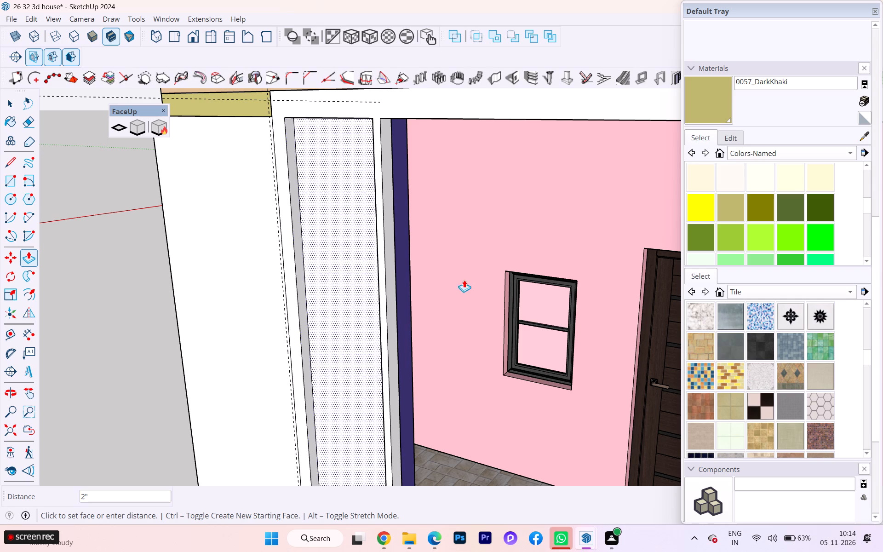
scroll(331, 293, up, 2)
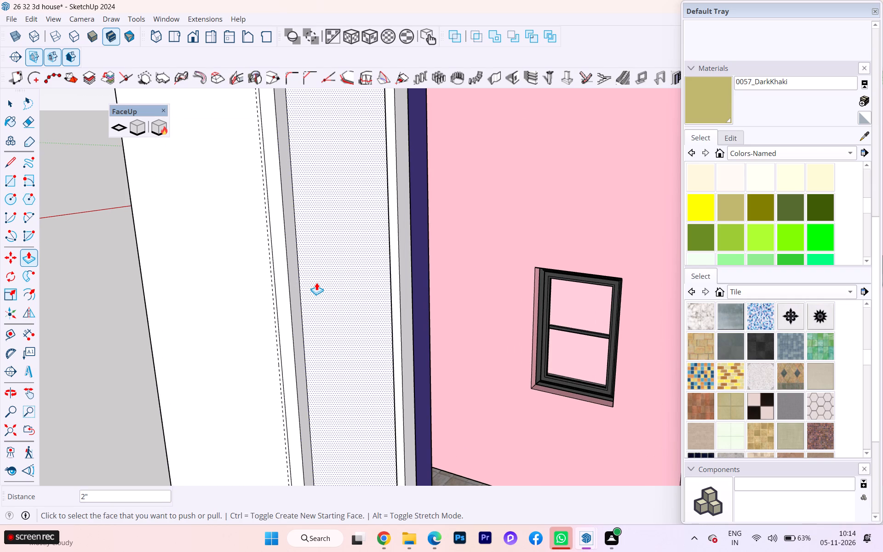
scroll(316, 282, down, 2)
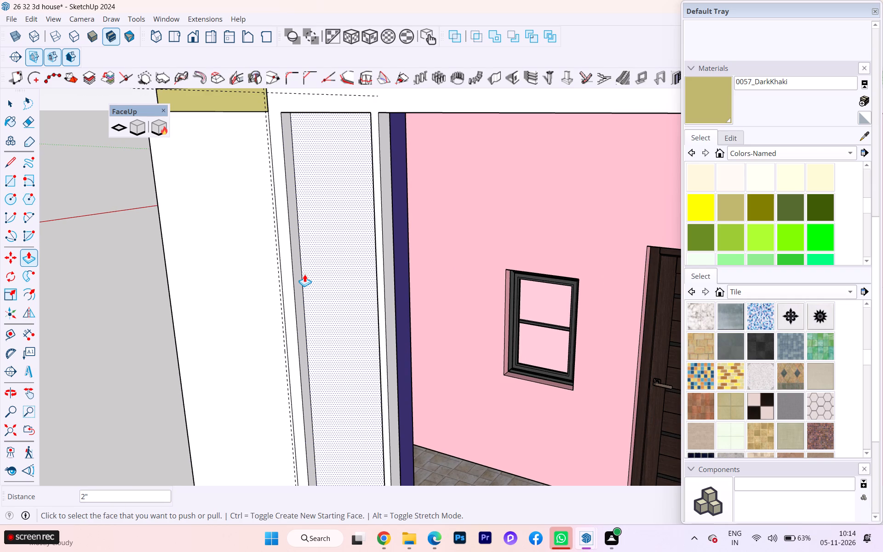
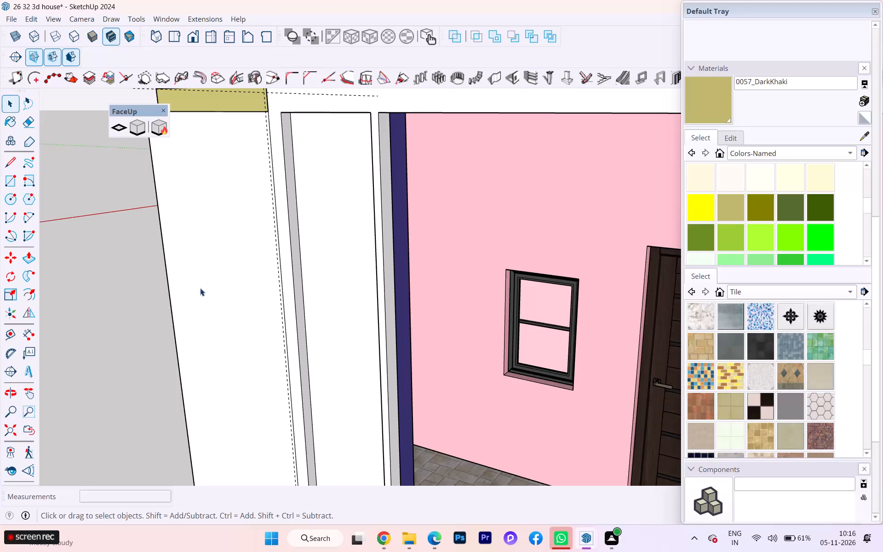
Examine the porch front, the white screen wall with its beam and the corner beside the magenta cladding from several angles.
scroll(268, 311, down, 2)
scroll(268, 311, up, 3)
scroll(268, 311, down, 13)
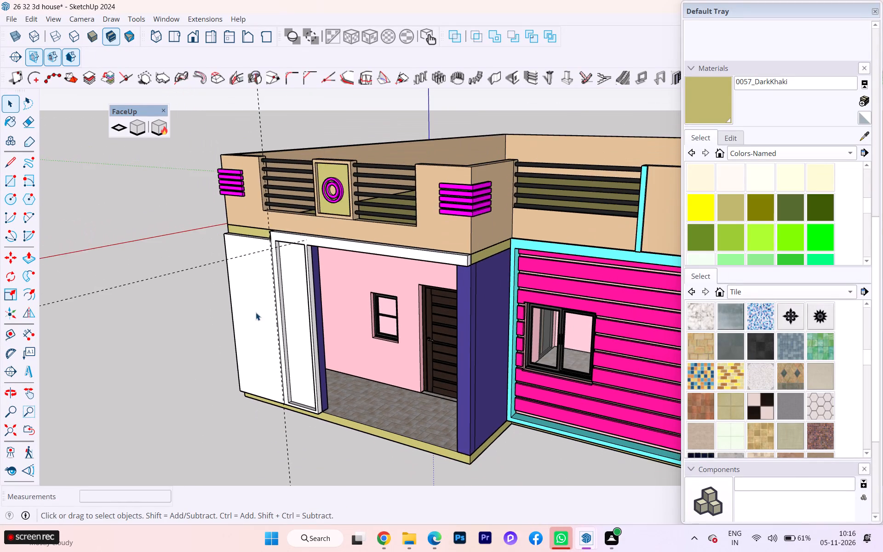
scroll(256, 312, down, 1)
middle_drag(258, 313, 300, 297)
scroll(568, 327, up, 5)
scroll(503, 219, up, 5)
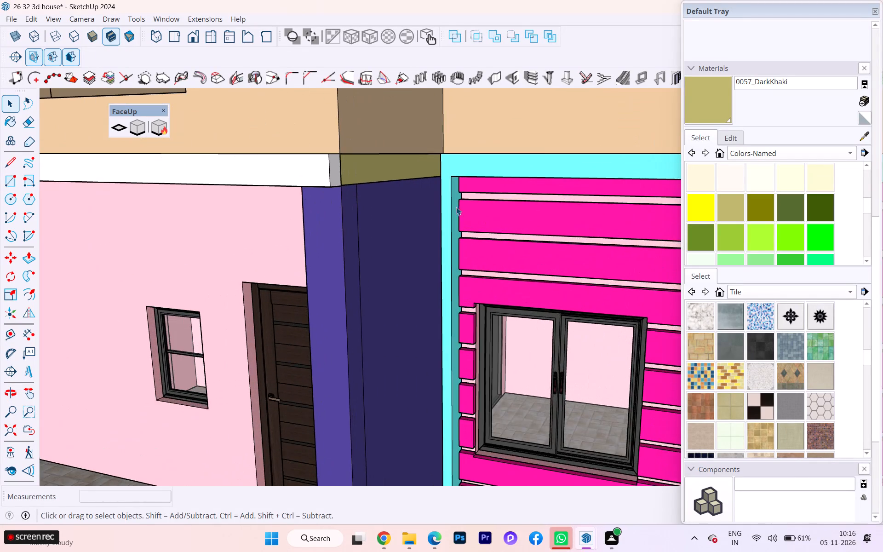
scroll(390, 197, down, 1)
middle_drag(384, 202, 251, 310)
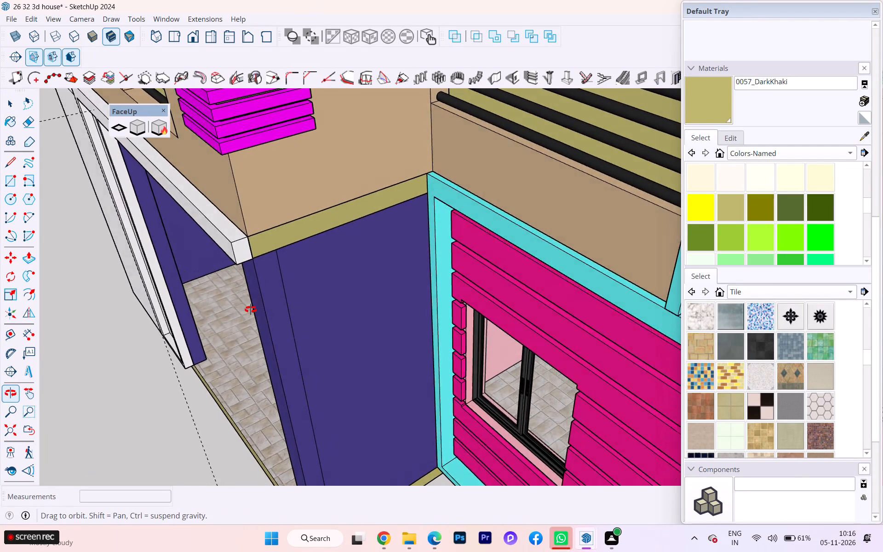
middle_drag(251, 310, 436, 275)
scroll(387, 245, down, 3)
scroll(383, 247, up, 1)
scroll(382, 247, down, 3)
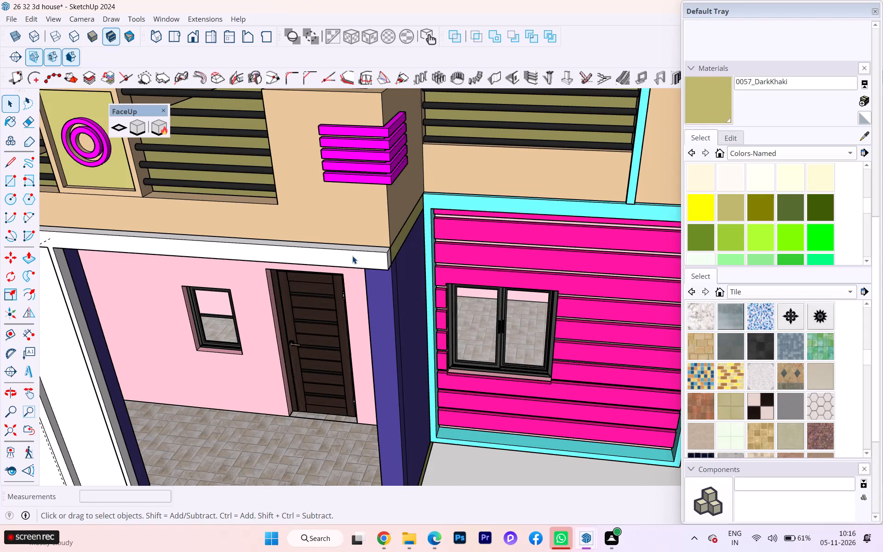
scroll(294, 254, down, 4)
scroll(278, 256, up, 4)
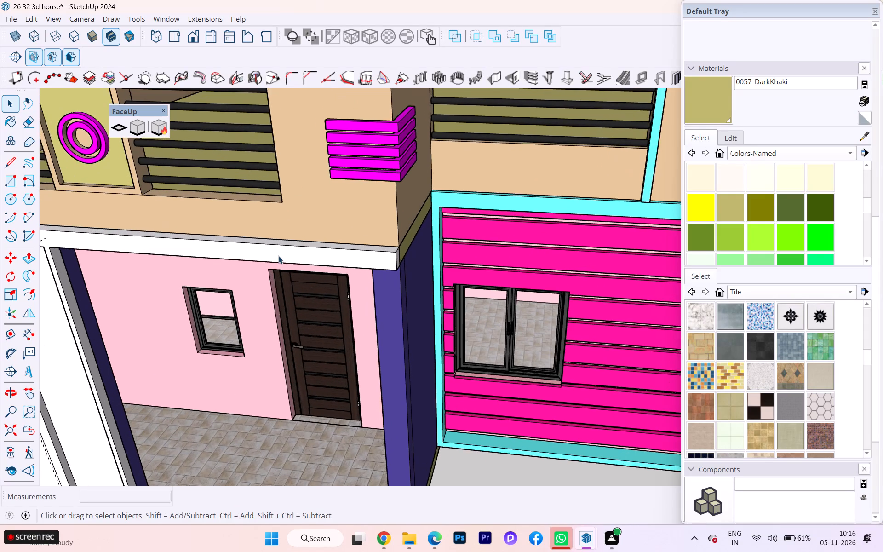
scroll(278, 256, up, 2)
click(280, 253)
scroll(280, 253, down, 4)
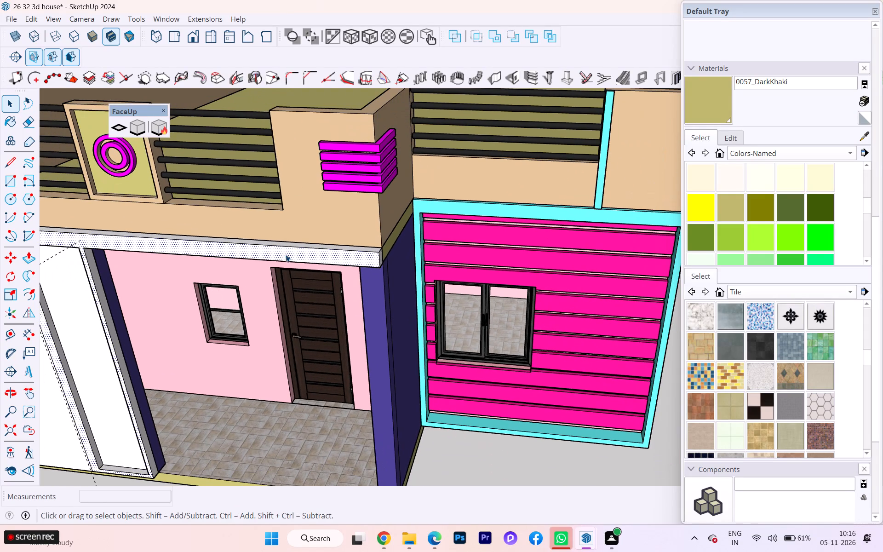
click(287, 253)
scroll(291, 256, down, 7)
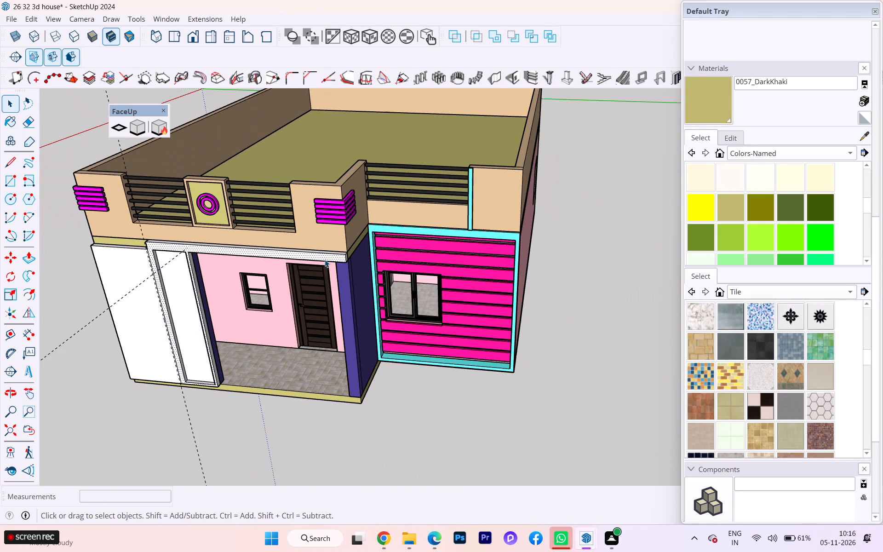
click(102, 390)
scroll(244, 323, up, 5)
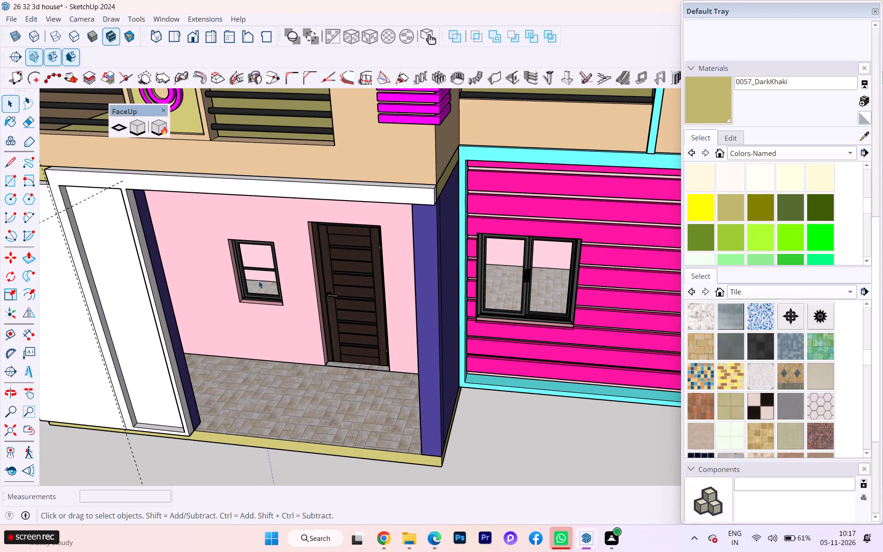
scroll(307, 255, down, 9)
middle_drag(303, 278, 336, 241)
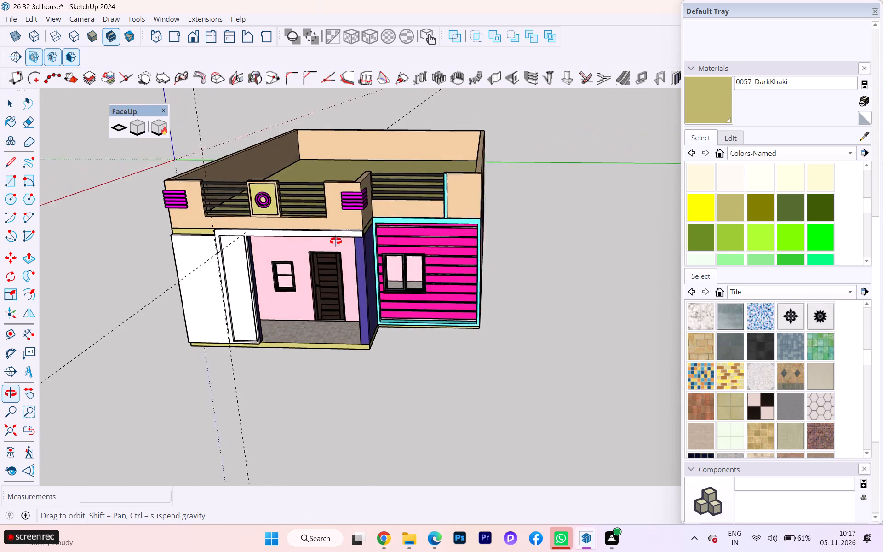
middle_drag(336, 241, 364, 227)
middle_drag(367, 226, 466, 210)
scroll(172, 269, down, 1)
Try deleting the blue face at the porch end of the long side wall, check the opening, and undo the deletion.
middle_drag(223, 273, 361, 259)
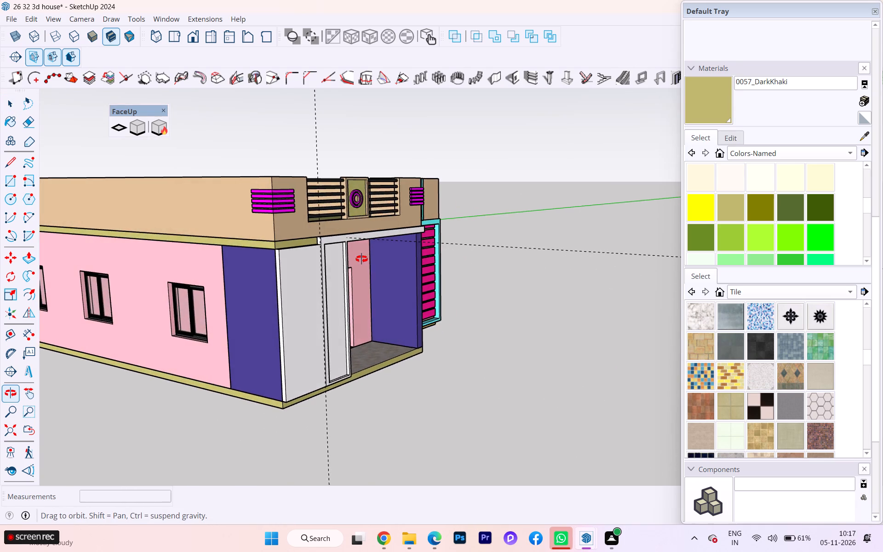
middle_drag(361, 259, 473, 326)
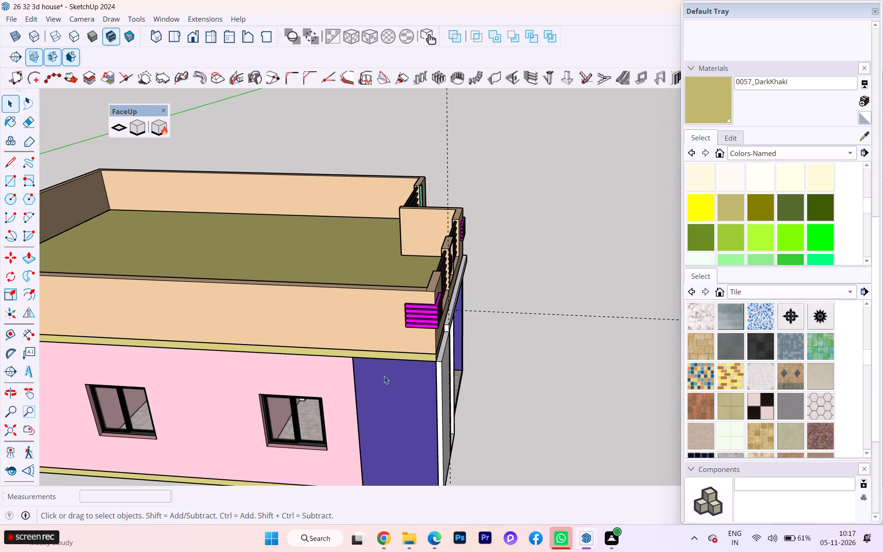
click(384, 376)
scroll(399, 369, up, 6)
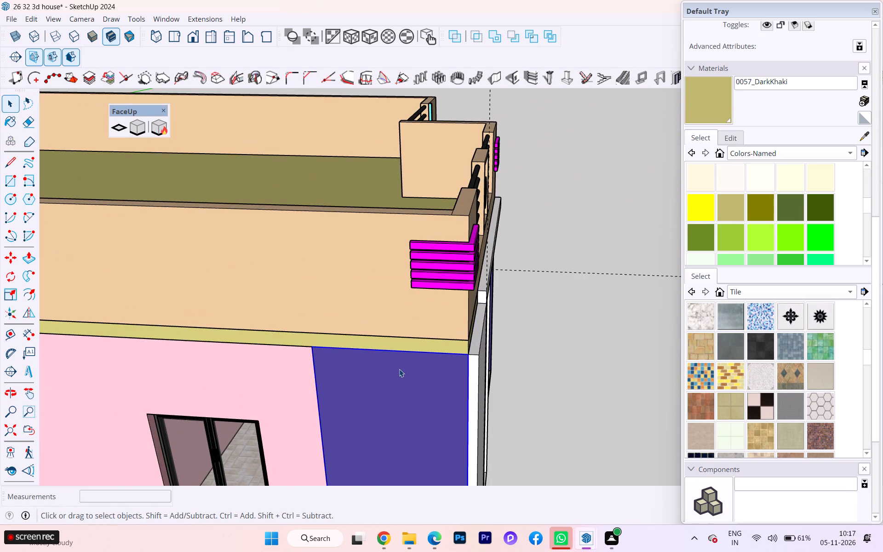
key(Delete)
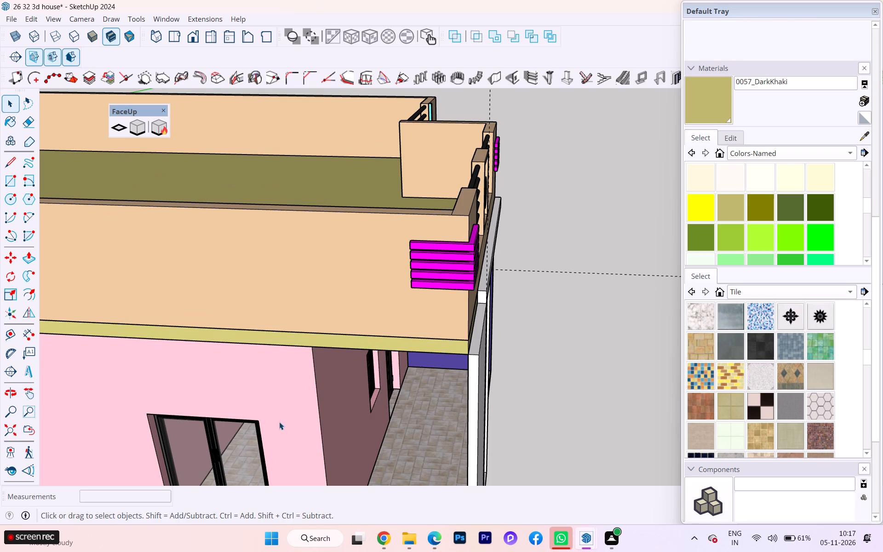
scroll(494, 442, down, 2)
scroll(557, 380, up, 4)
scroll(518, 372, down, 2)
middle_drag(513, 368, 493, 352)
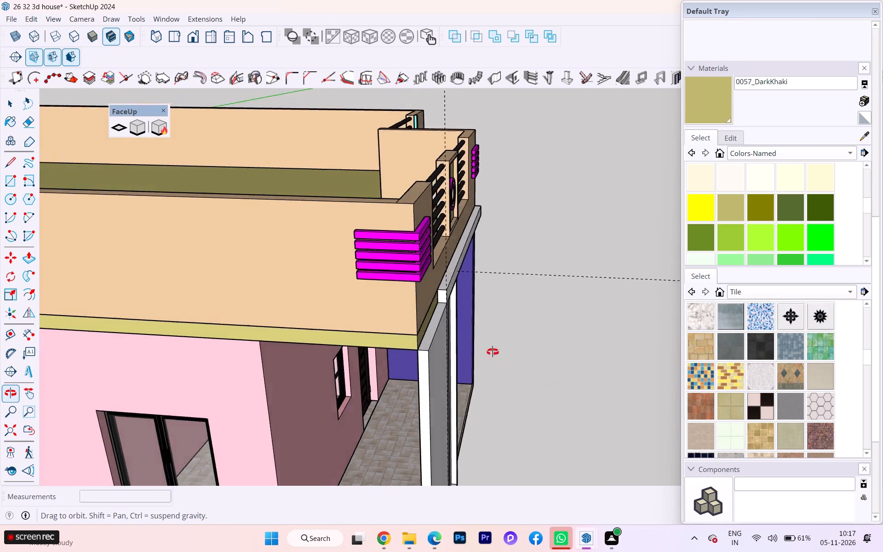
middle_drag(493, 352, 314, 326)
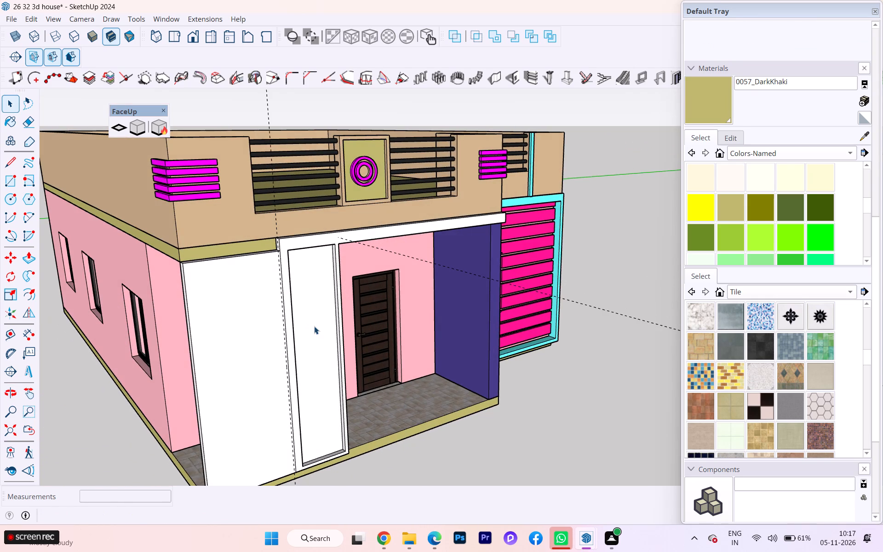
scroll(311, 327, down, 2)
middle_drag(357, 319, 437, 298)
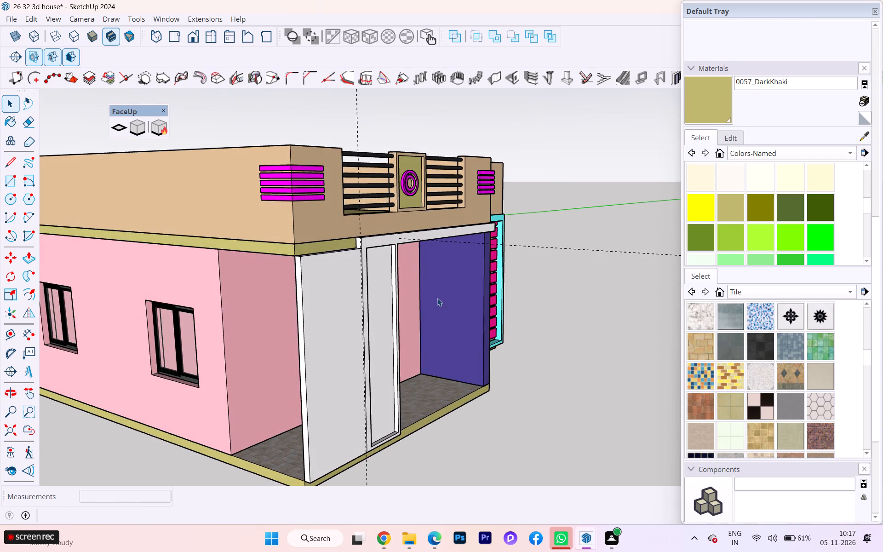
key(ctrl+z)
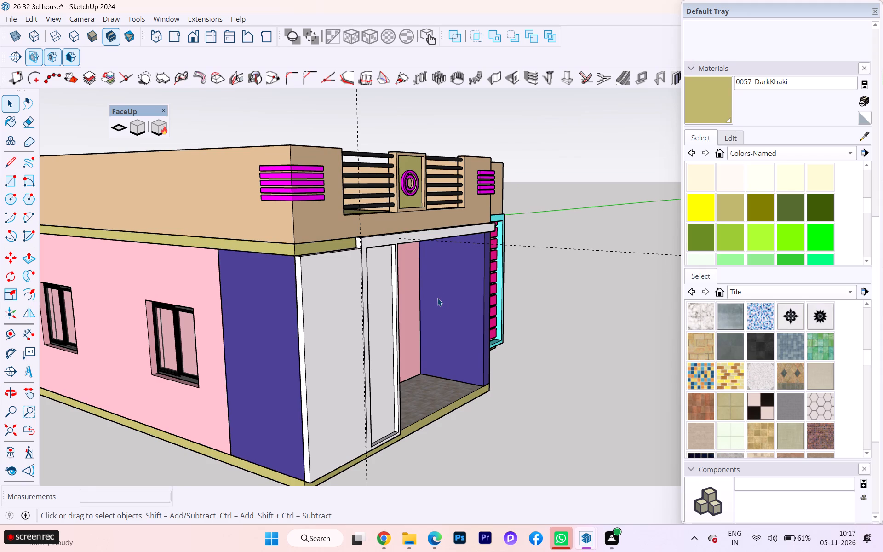
Examine the blue side wall from inside the porch and from outside along the long pink wall.
scroll(352, 289, up, 2)
scroll(440, 310, down, 1)
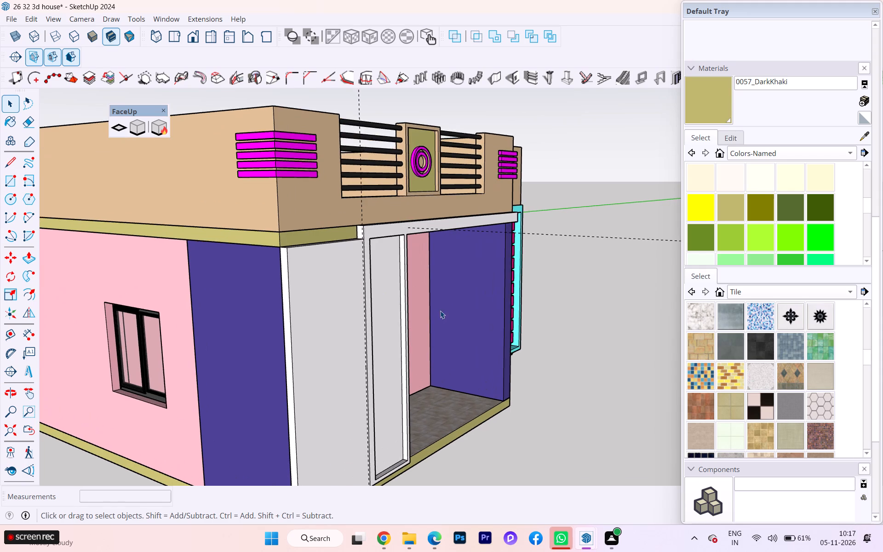
scroll(440, 310, down, 1)
middle_drag(437, 309, 0, 296)
scroll(356, 334, up, 7)
middle_drag(373, 322, 339, 309)
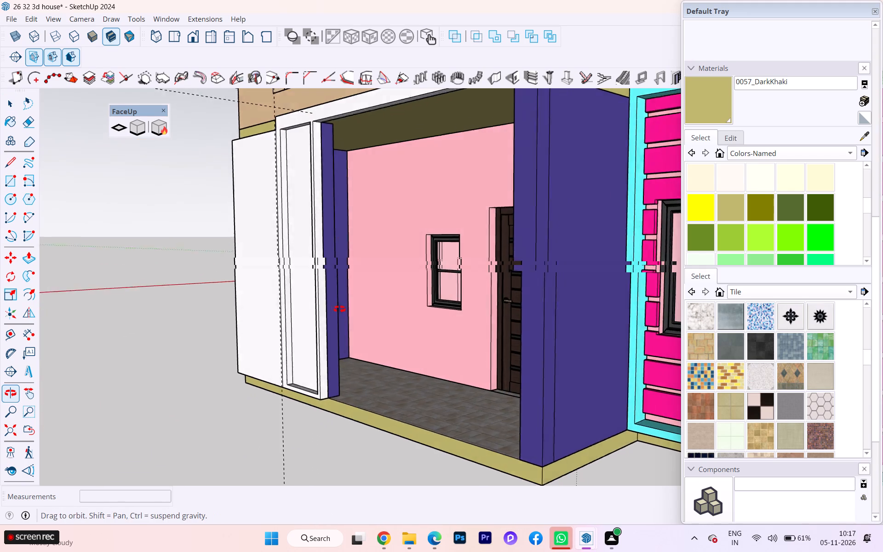
middle_drag(339, 309, 774, 248)
scroll(372, 261, down, 1)
middle_drag(367, 265, 375, 380)
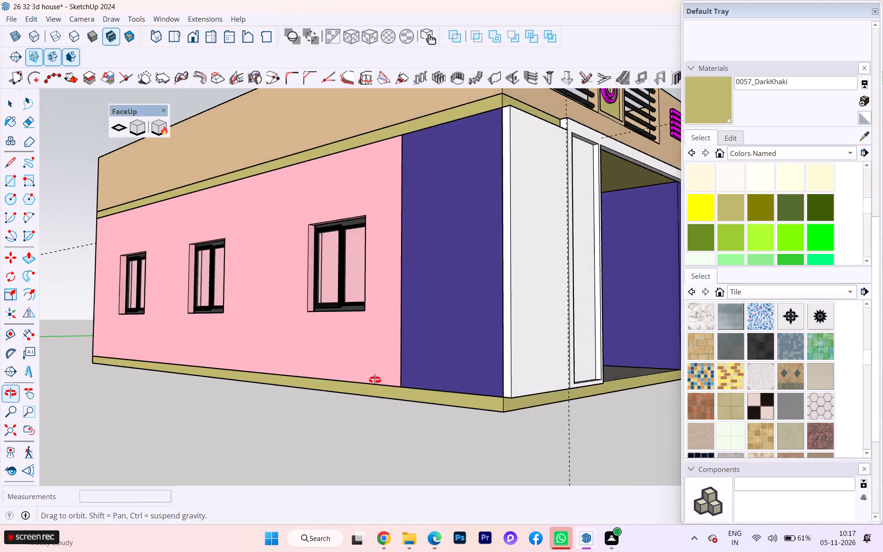
middle_drag(375, 380, 383, 419)
Paint the outer blue face beside the long pink wall with the Default material sampled from the white front wall.
scroll(378, 413, down, 1)
scroll(404, 311, down, 2)
scroll(302, 319, down, 1)
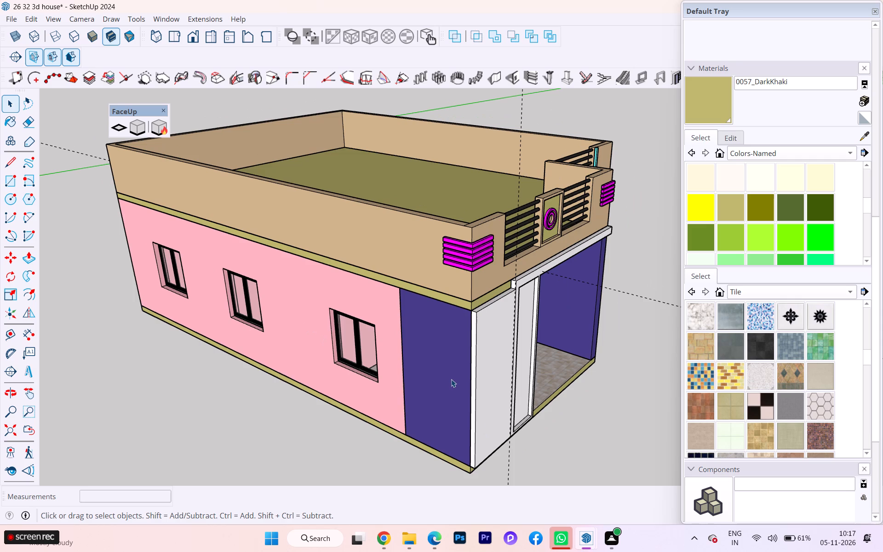
double_click(451, 379)
triple_click(451, 379)
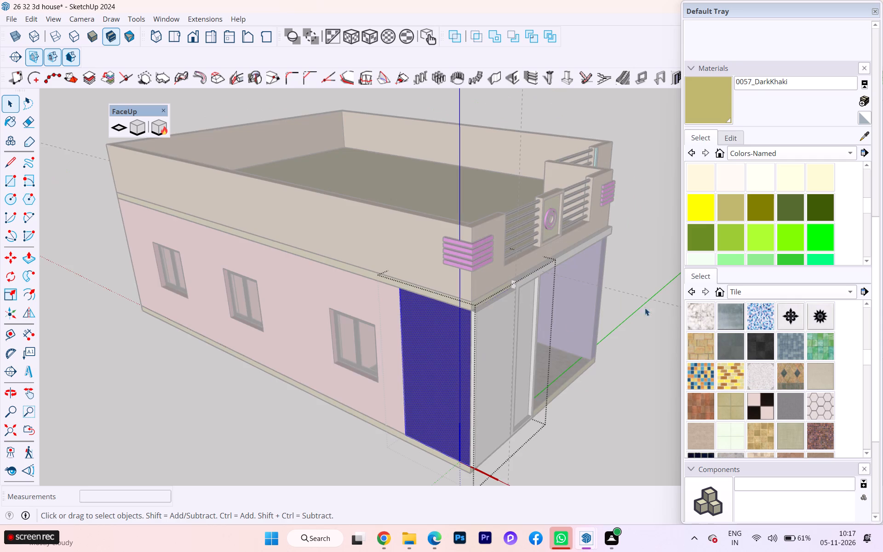
click(863, 138)
click(514, 312)
click(431, 314)
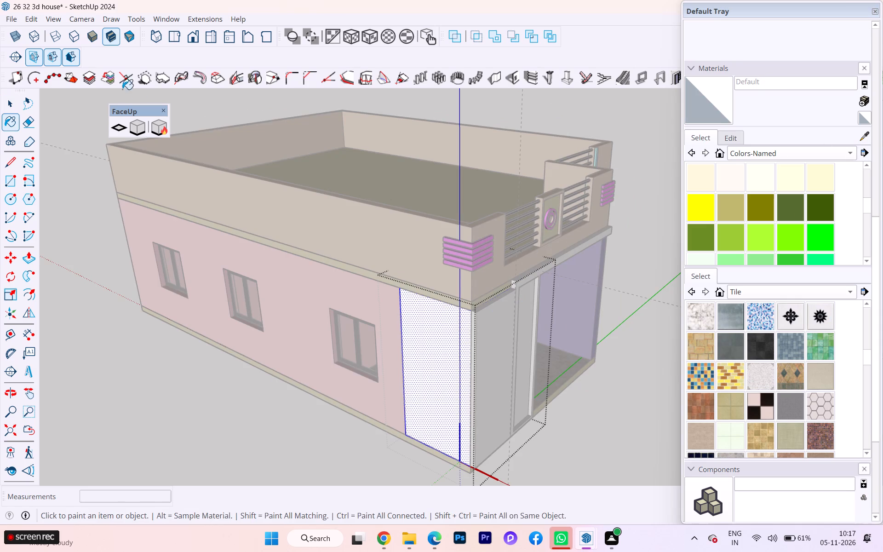
click(4, 98)
click(40, 293)
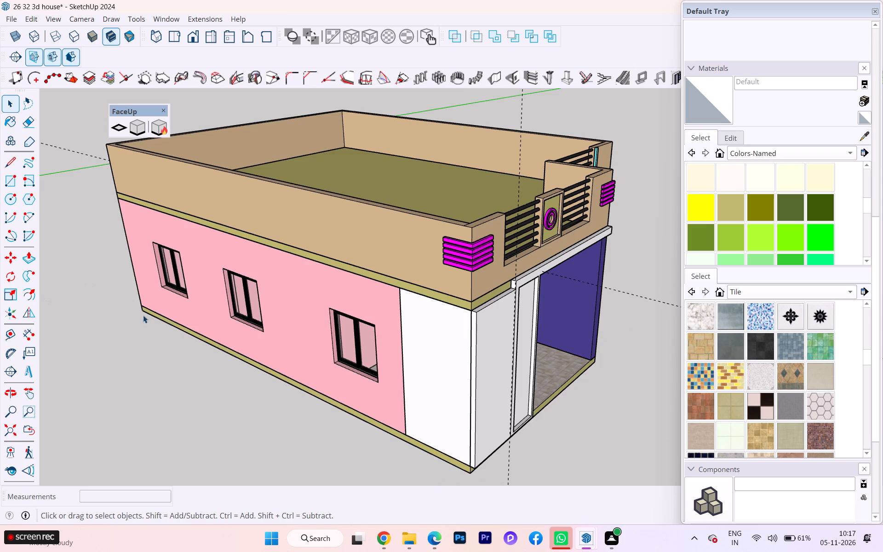
Examine the repainted side wall and the top corner where the solid white front wall meets the khaki band.
scroll(424, 329, down, 2)
middle_drag(430, 332, 306, 337)
scroll(343, 335, up, 3)
scroll(384, 332, down, 1)
scroll(384, 332, up, 9)
scroll(383, 333, down, 1)
scroll(383, 333, up, 1)
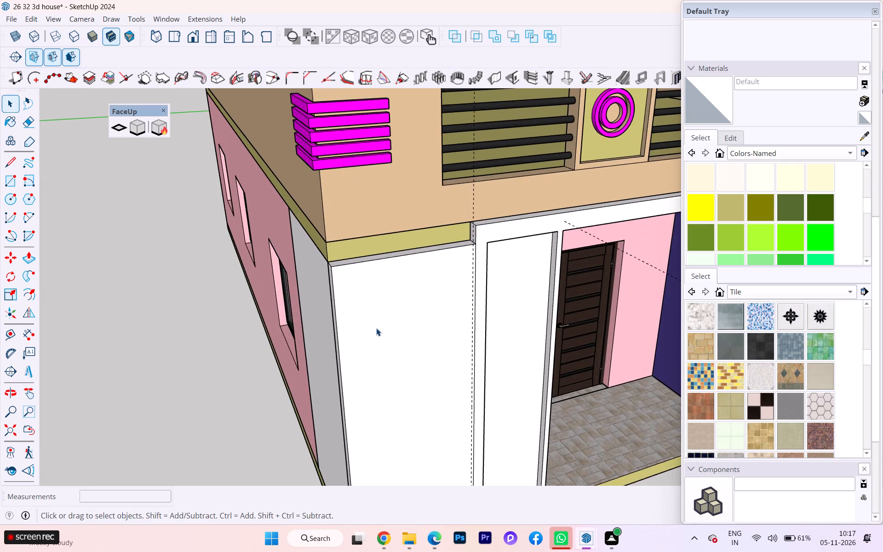
middle_drag(347, 319, 540, 274)
scroll(591, 214, up, 2)
scroll(597, 207, down, 2)
scroll(597, 207, up, 2)
scroll(597, 207, down, 1)
scroll(597, 207, up, 2)
scroll(569, 192, down, 1)
scroll(569, 192, up, 2)
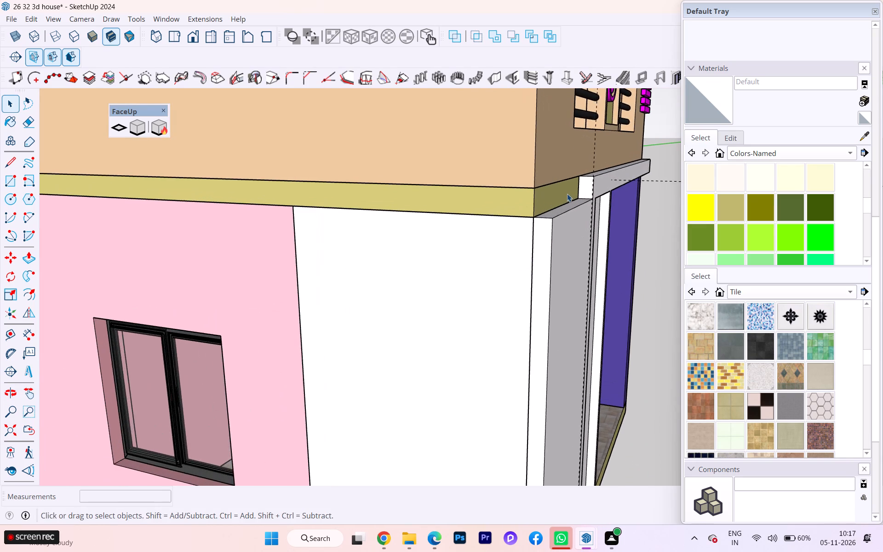
scroll(567, 194, down, 1)
scroll(567, 194, up, 1)
scroll(567, 194, down, 2)
scroll(567, 195, up, 1)
scroll(566, 209, down, 5)
scroll(566, 209, up, 5)
scroll(568, 208, down, 1)
scroll(568, 208, up, 2)
scroll(568, 208, down, 1)
scroll(568, 208, up, 3)
scroll(568, 208, down, 5)
scroll(522, 218, down, 1)
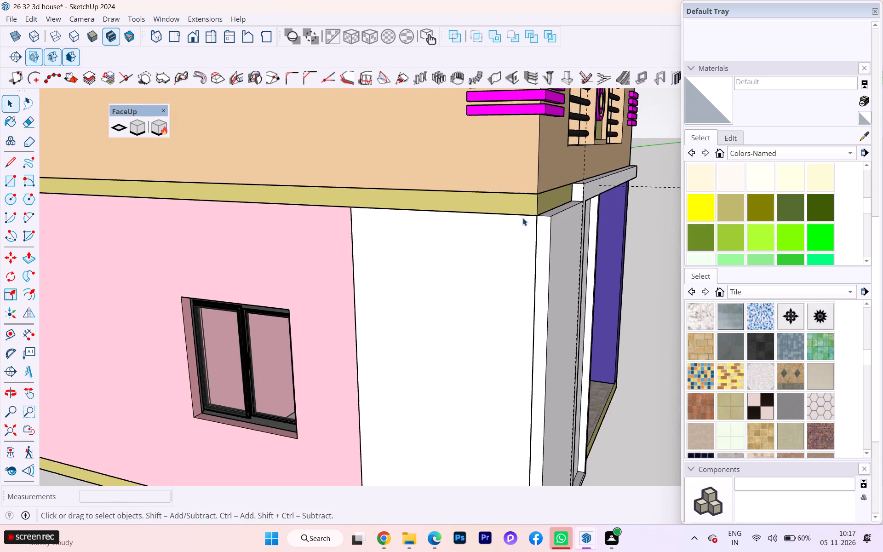
Push/Pull the solid white front wall's top face up about 2' 3 5/16", level with the underside of the magenta corner bars.
middle_drag(522, 218, 364, 294)
click(356, 312)
scroll(347, 322, up, 1)
scroll(347, 322, down, 2)
scroll(347, 322, up, 2)
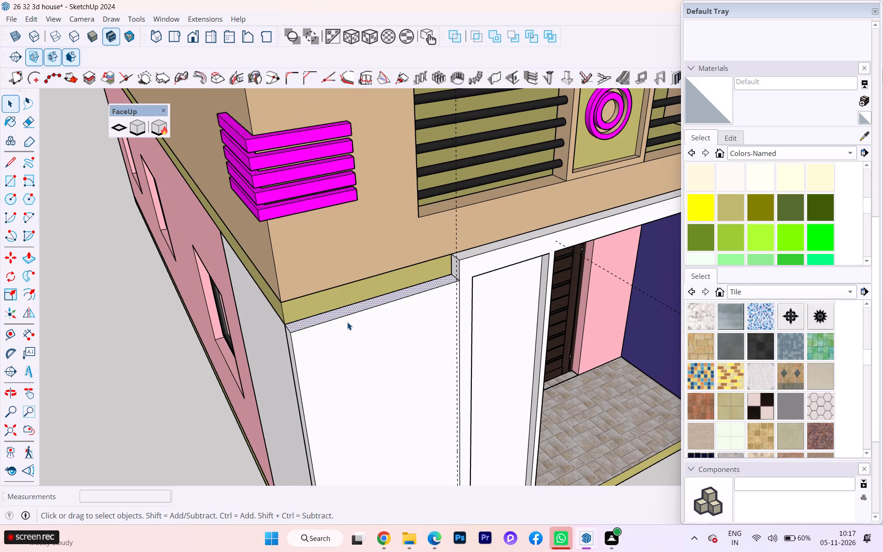
key(p)
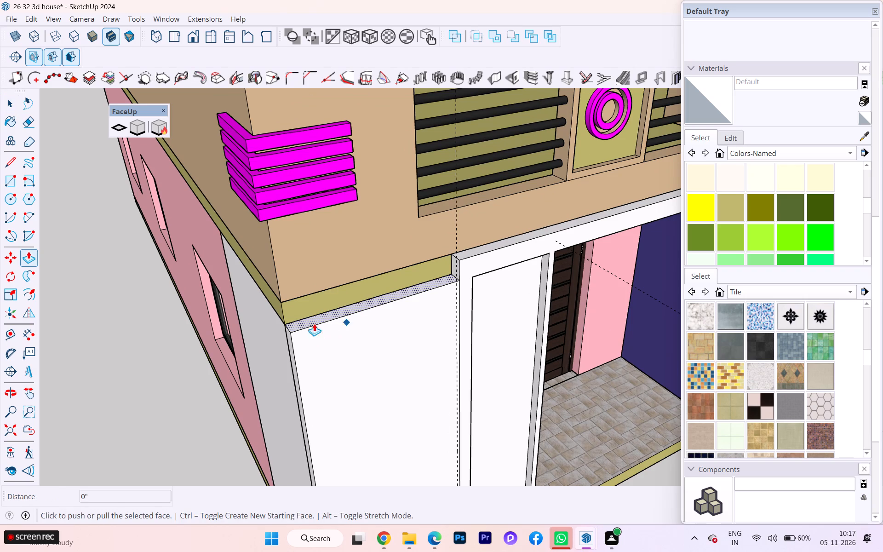
click(321, 317)
scroll(325, 287, down, 3)
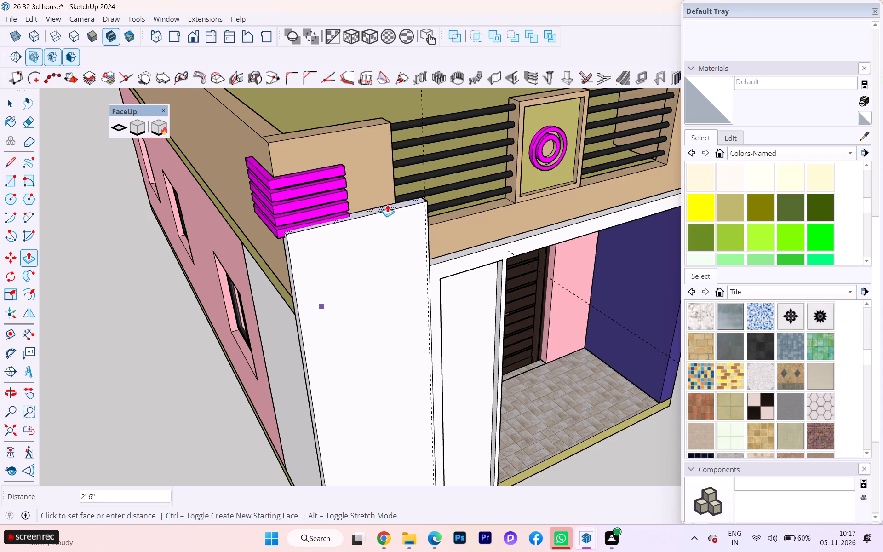
click(279, 236)
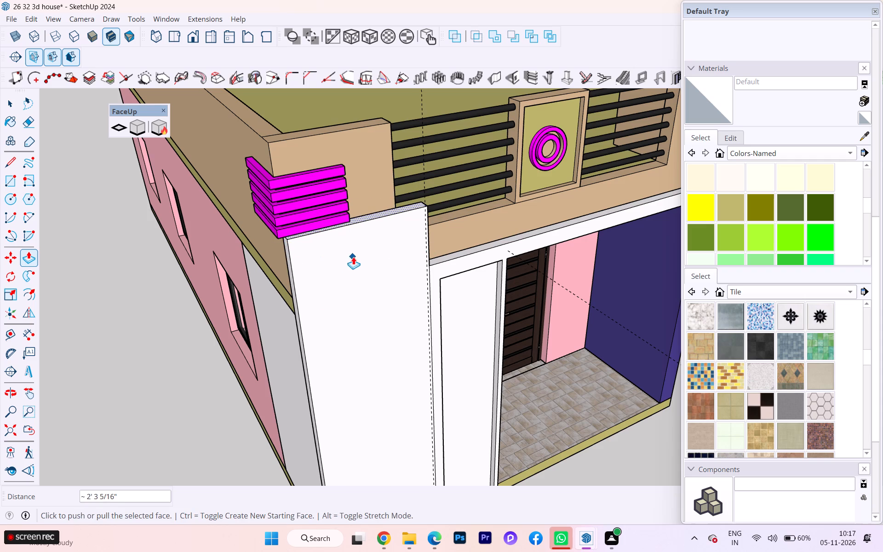
Examine the raised white wall from the front, around the magenta bars, parapet railing and porch beam.
middle_drag(353, 256, 216, 221)
scroll(333, 173, down, 1)
scroll(333, 173, up, 1)
scroll(333, 173, down, 2)
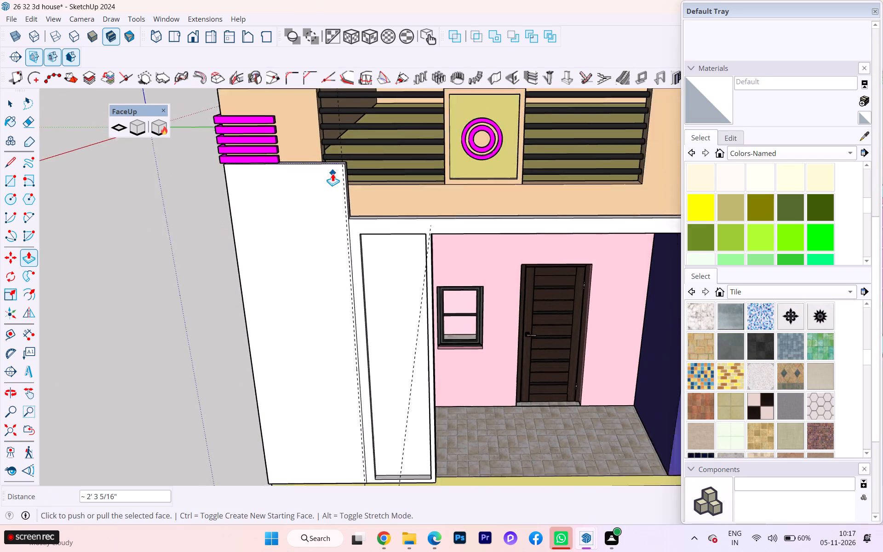
scroll(324, 176, down, 2)
scroll(301, 175, up, 3)
scroll(301, 176, down, 1)
scroll(298, 178, up, 1)
scroll(298, 178, down, 1)
scroll(298, 178, up, 5)
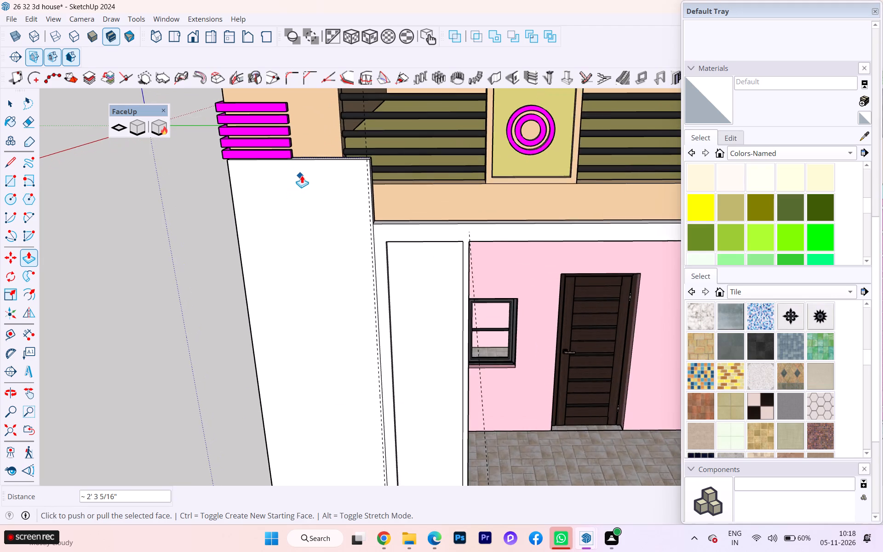
scroll(302, 175, up, 1)
scroll(368, 215, up, 2)
scroll(387, 208, down, 1)
scroll(351, 193, down, 3)
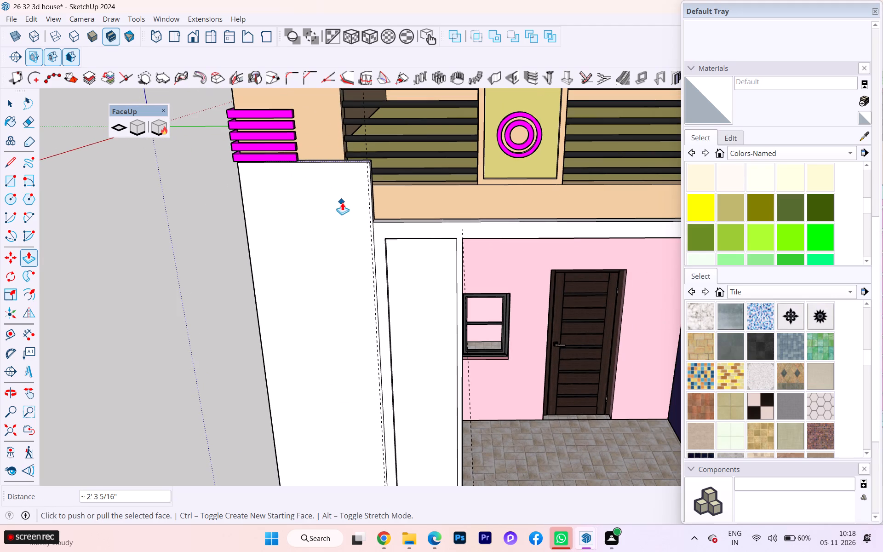
Push/Pull the raised white wall's inner end face about 12' 5 7/8" across the porch beam to its far end below the parapet.
scroll(346, 207, down, 1)
middle_drag(346, 207, 226, 209)
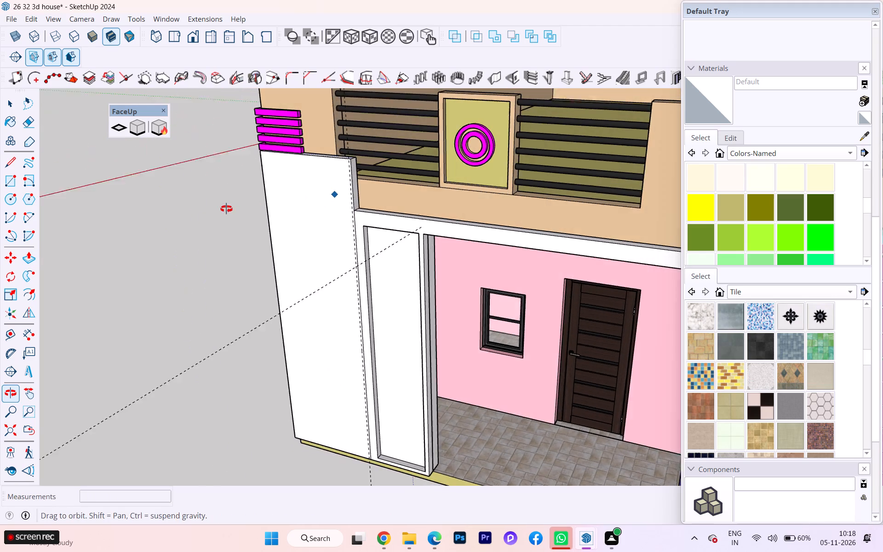
middle_drag(226, 209, 221, 208)
scroll(362, 198, up, 2)
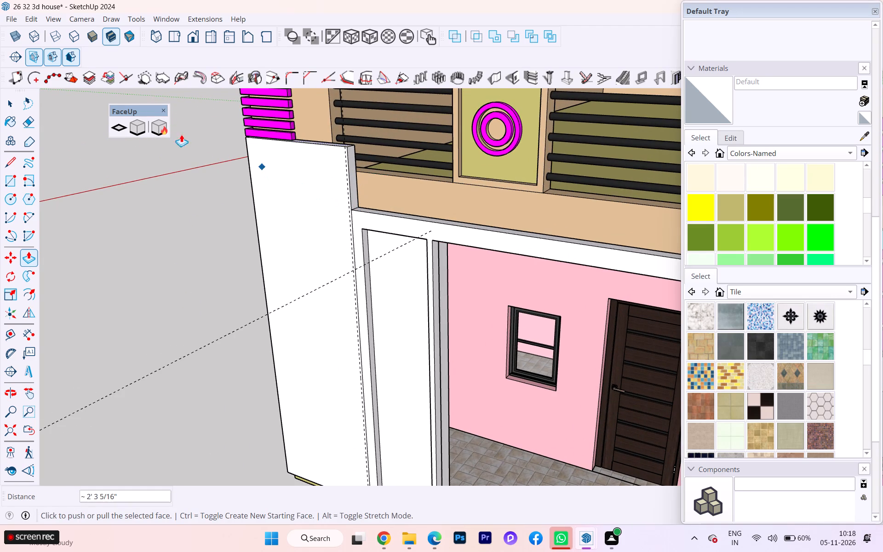
click(9, 103)
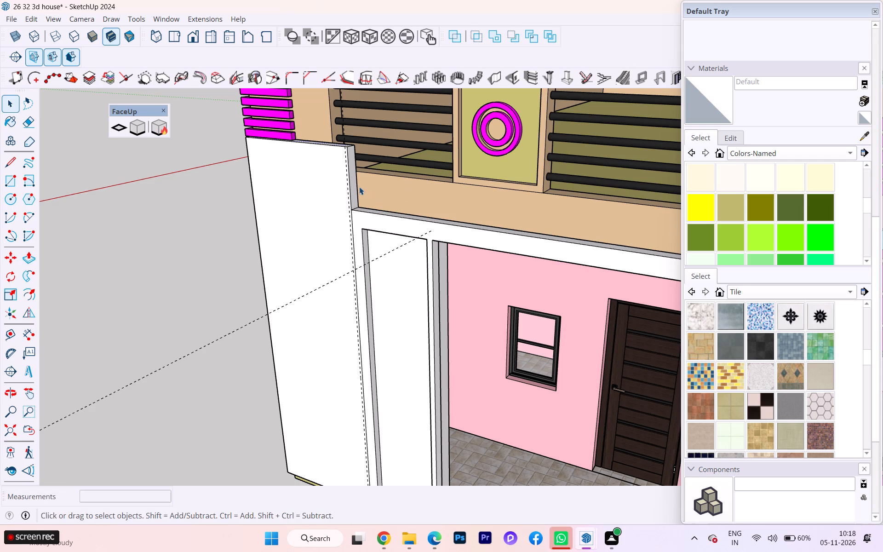
click(359, 187)
click(354, 190)
key(bracketleft)
key(p)
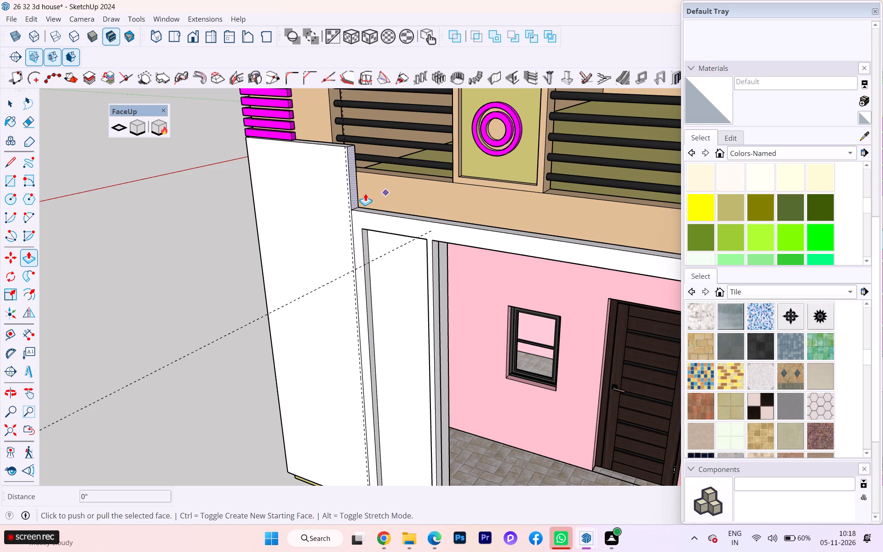
click(362, 194)
scroll(417, 233, down, 1)
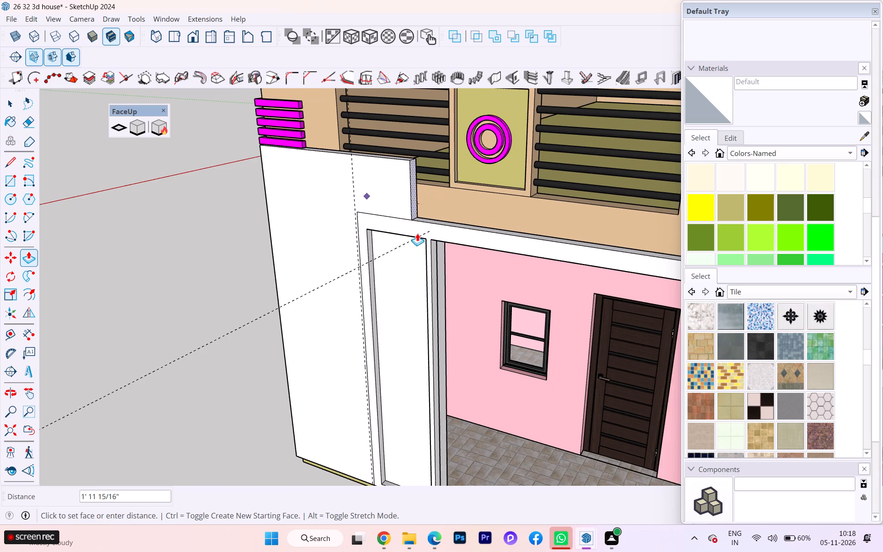
scroll(417, 233, down, 3)
scroll(417, 233, up, 1)
scroll(418, 232, down, 5)
scroll(421, 233, up, 2)
scroll(423, 233, down, 1)
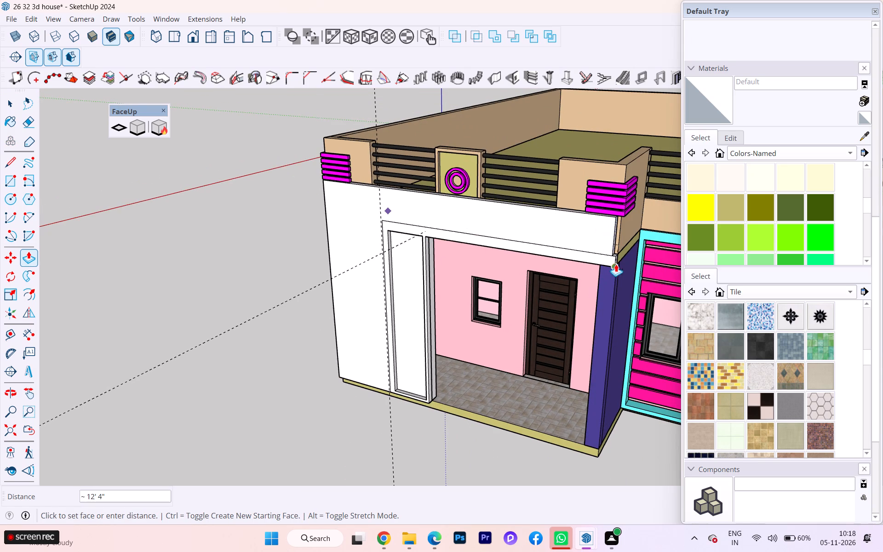
scroll(620, 251, up, 10)
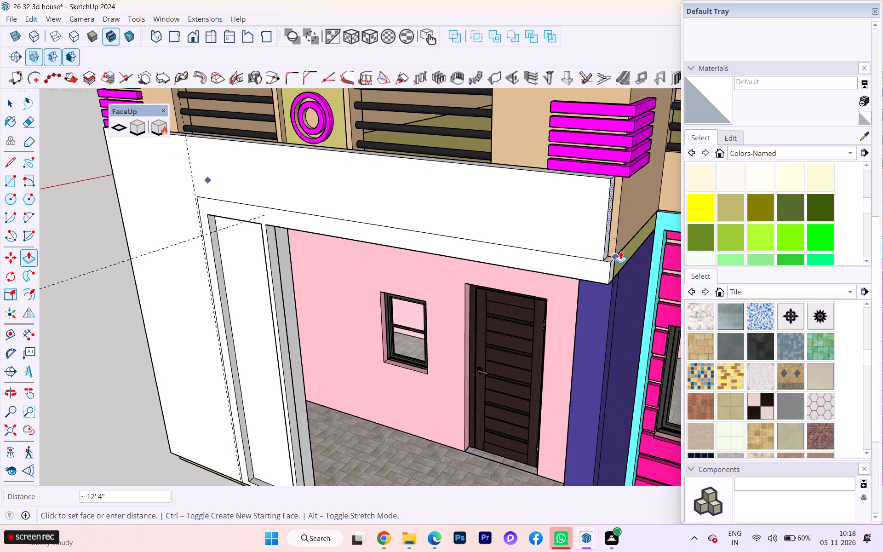
scroll(619, 255, up, 1)
scroll(619, 255, down, 2)
scroll(619, 255, up, 3)
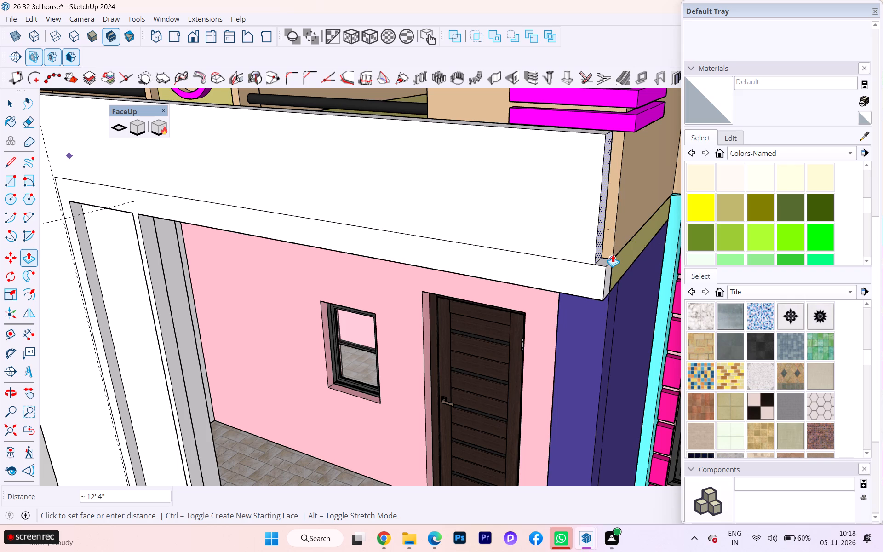
scroll(622, 245, down, 1)
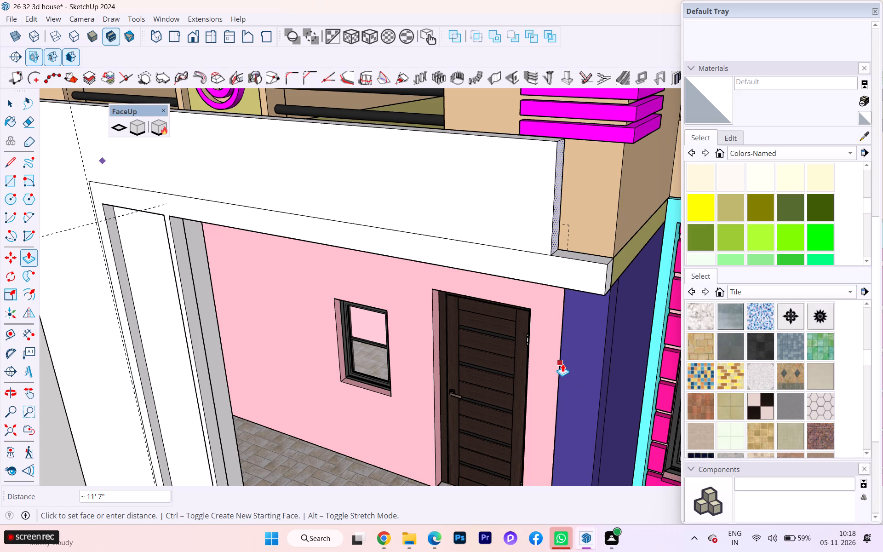
scroll(506, 319, down, 5)
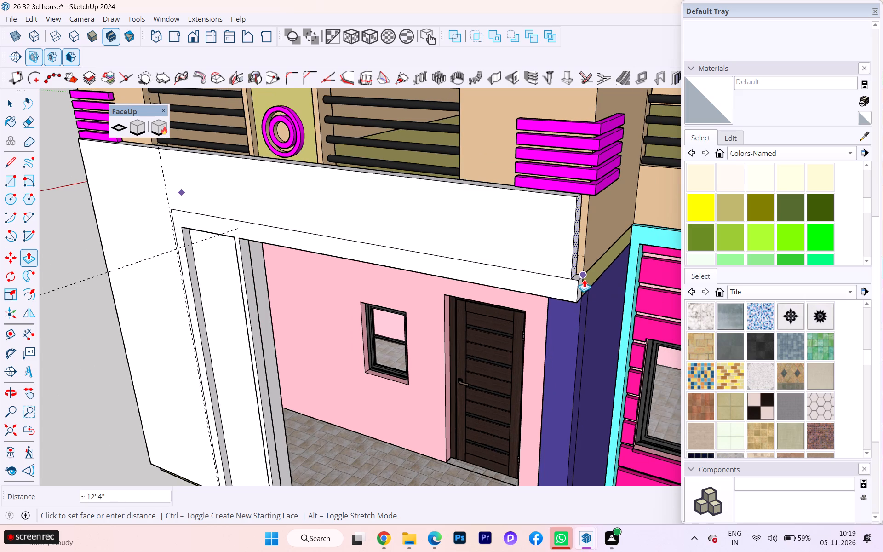
click(614, 284)
Examine the extended white front wall from the front, above and the side, including its porch beam, magenta bars and corner joint.
scroll(447, 277, down, 2)
middle_drag(464, 275, 638, 251)
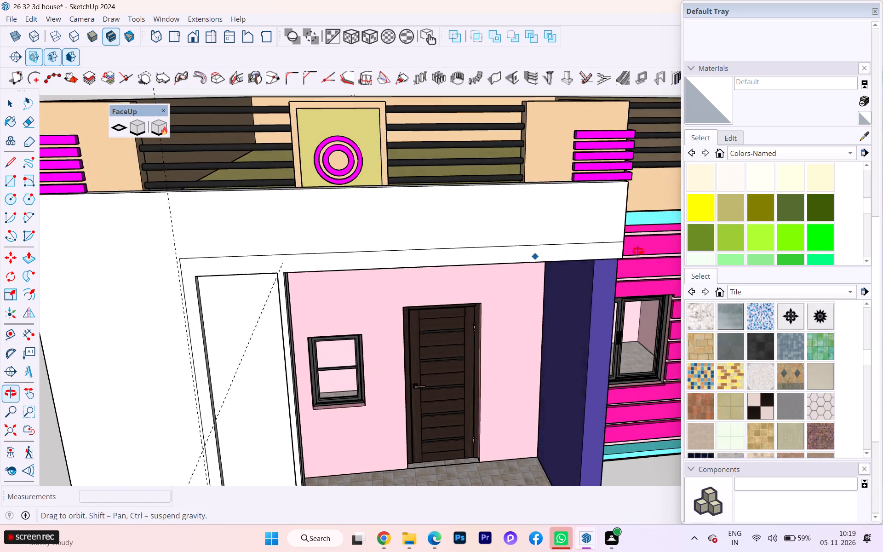
middle_drag(638, 251, 653, 248)
scroll(384, 260, down, 12)
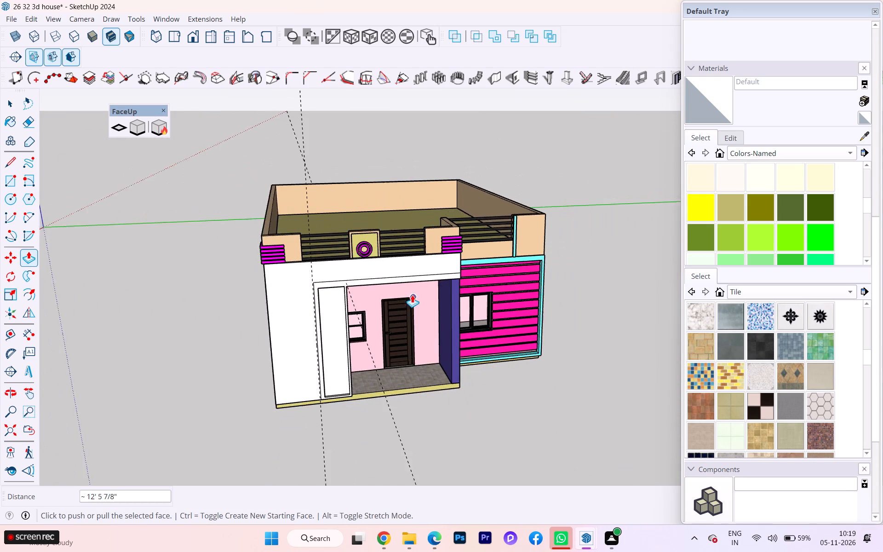
scroll(417, 285, up, 8)
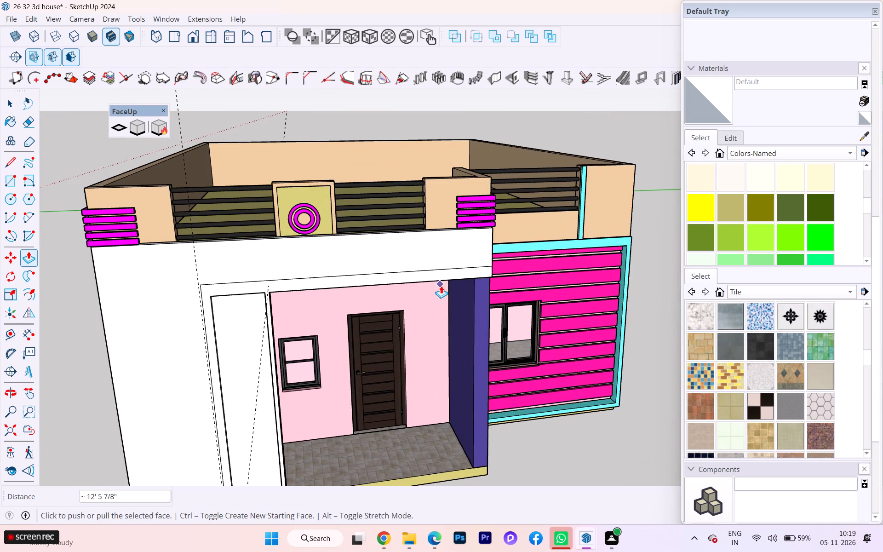
scroll(441, 286, up, 3)
scroll(442, 286, down, 3)
scroll(464, 292, up, 2)
scroll(464, 292, down, 2)
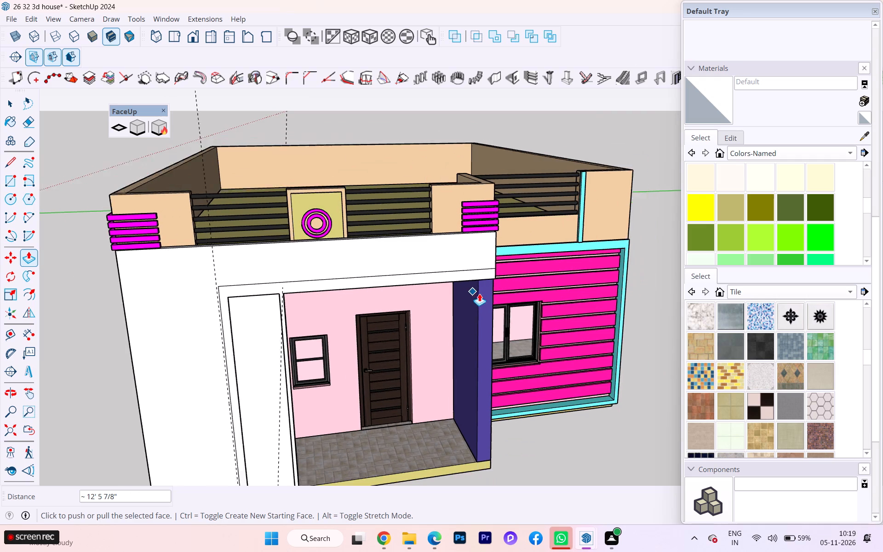
scroll(479, 293, down, 4)
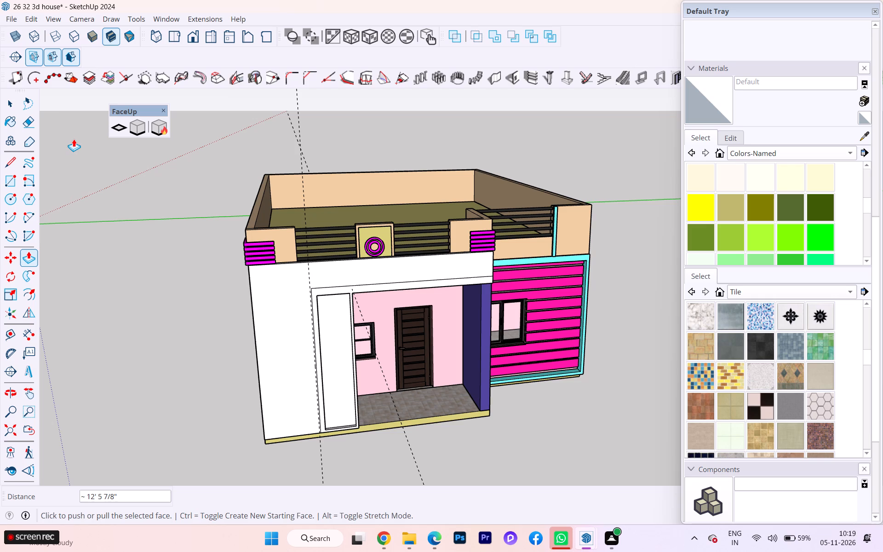
click(7, 109)
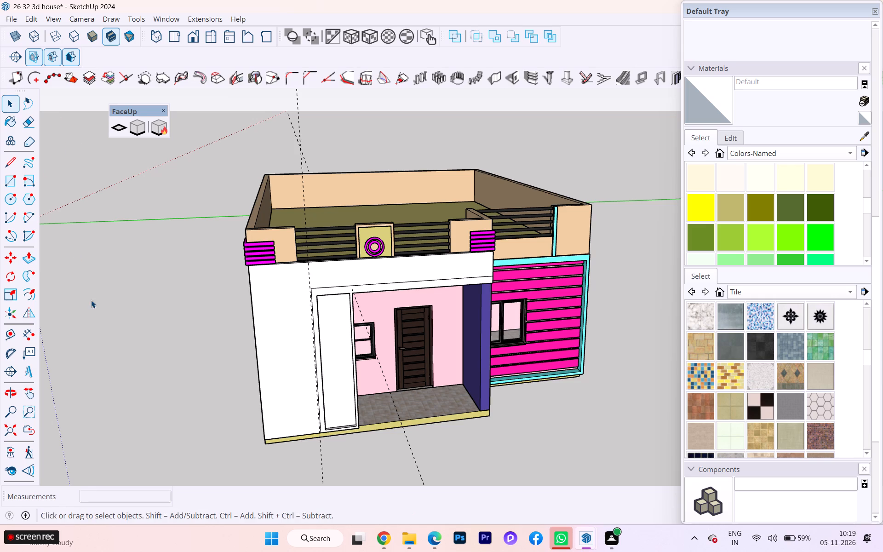
click(91, 300)
scroll(140, 286, down, 1)
middle_drag(153, 285, 170, 261)
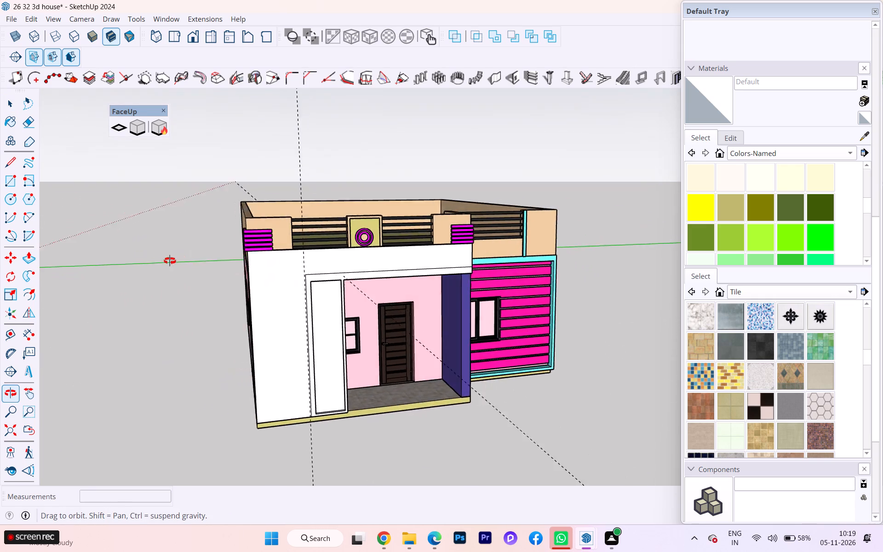
middle_drag(170, 261, 65, 250)
scroll(248, 320, up, 4)
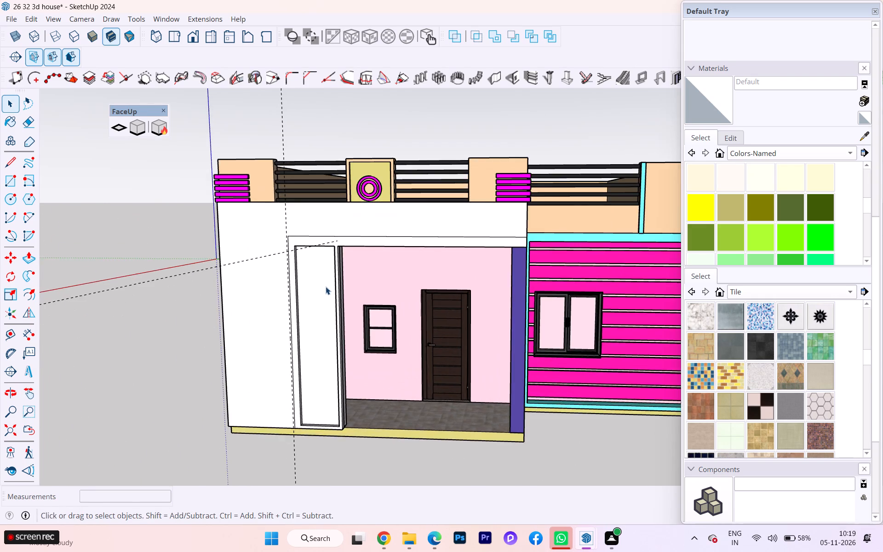
scroll(339, 282, up, 3)
click(370, 207)
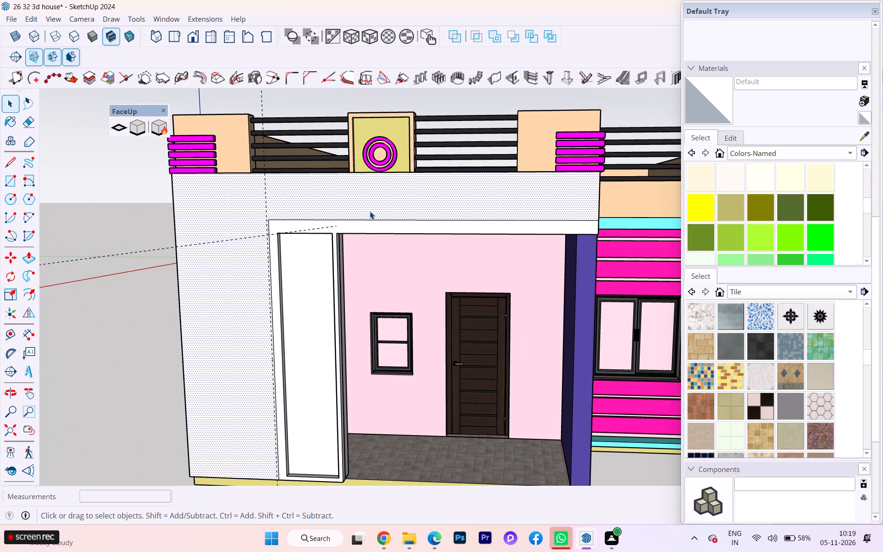
scroll(370, 211, down, 3)
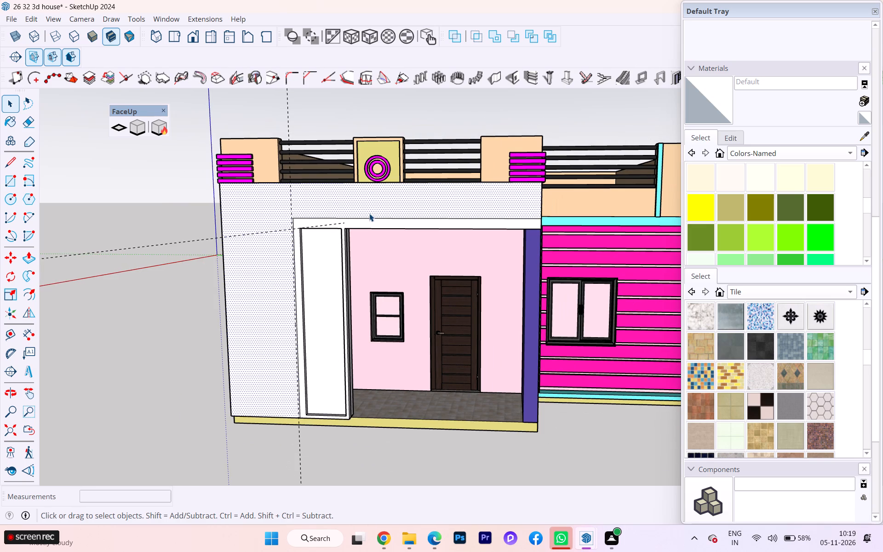
scroll(369, 213, down, 1)
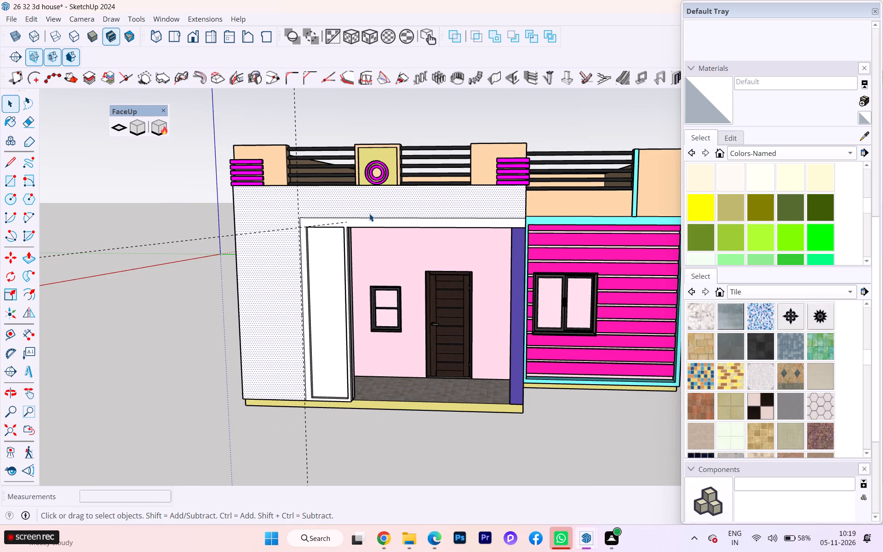
scroll(369, 213, up, 1)
middle_drag(281, 250, 303, 250)
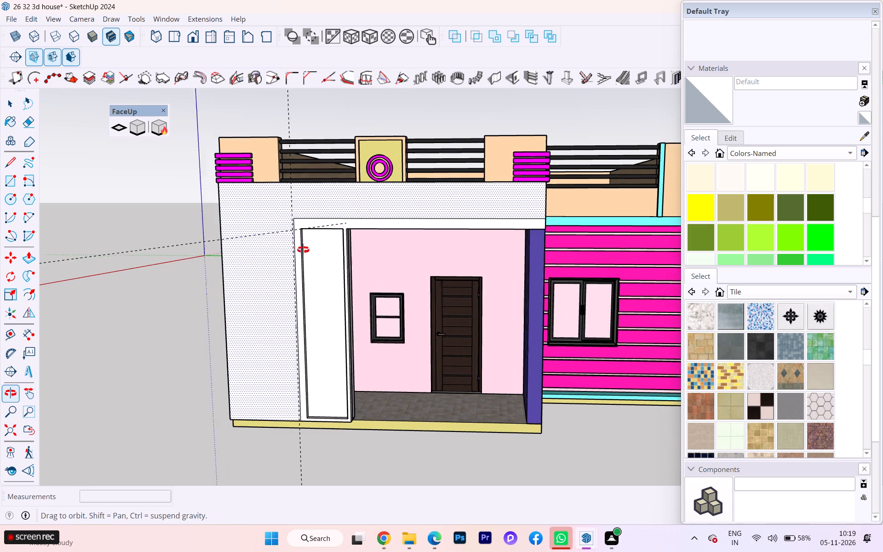
middle_drag(303, 250, 514, 262)
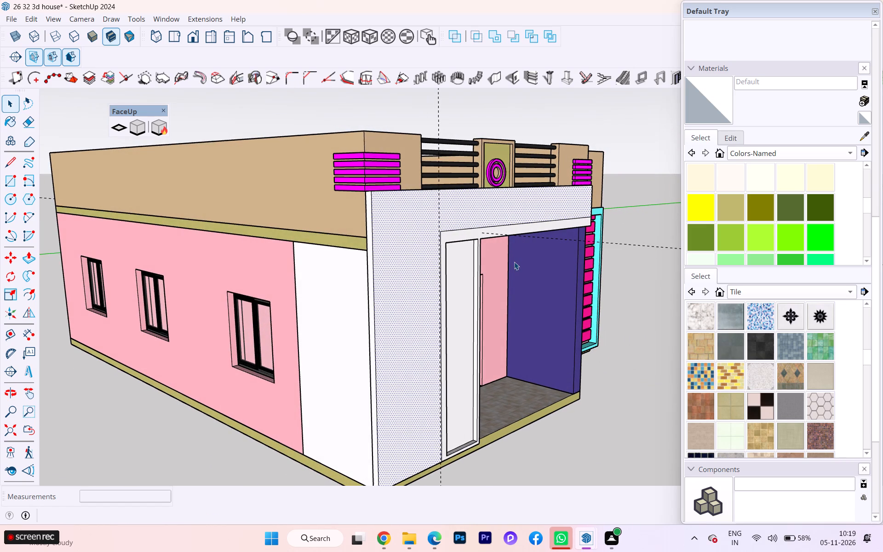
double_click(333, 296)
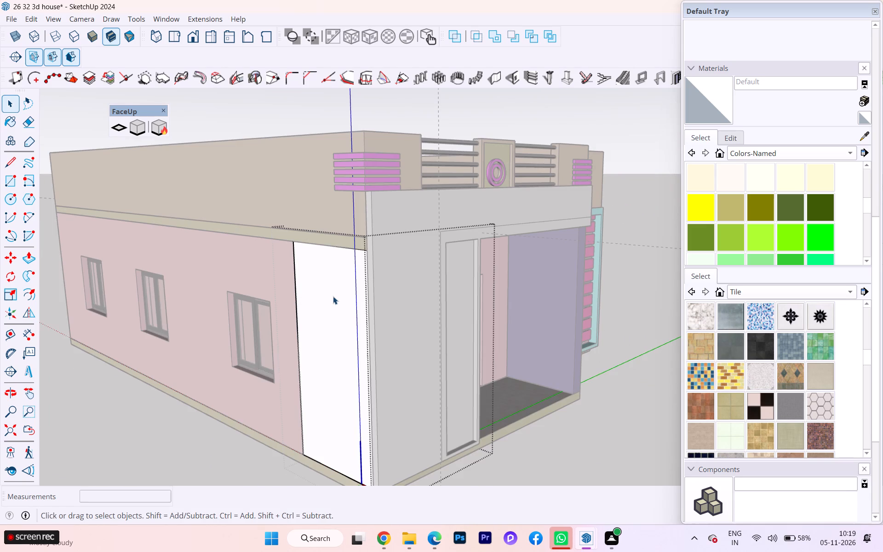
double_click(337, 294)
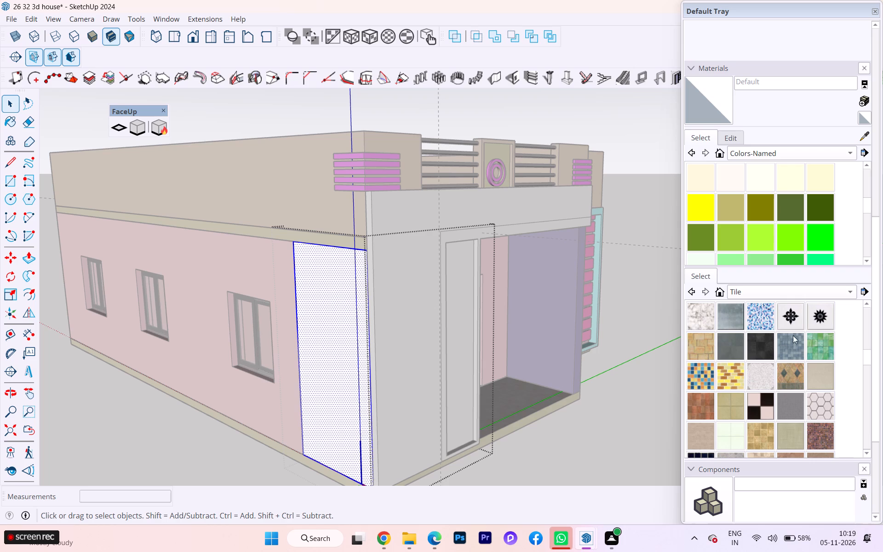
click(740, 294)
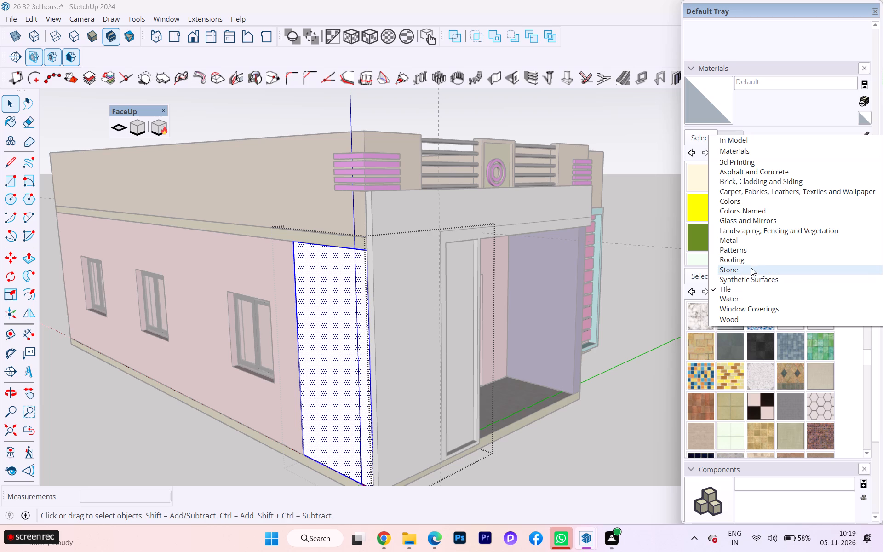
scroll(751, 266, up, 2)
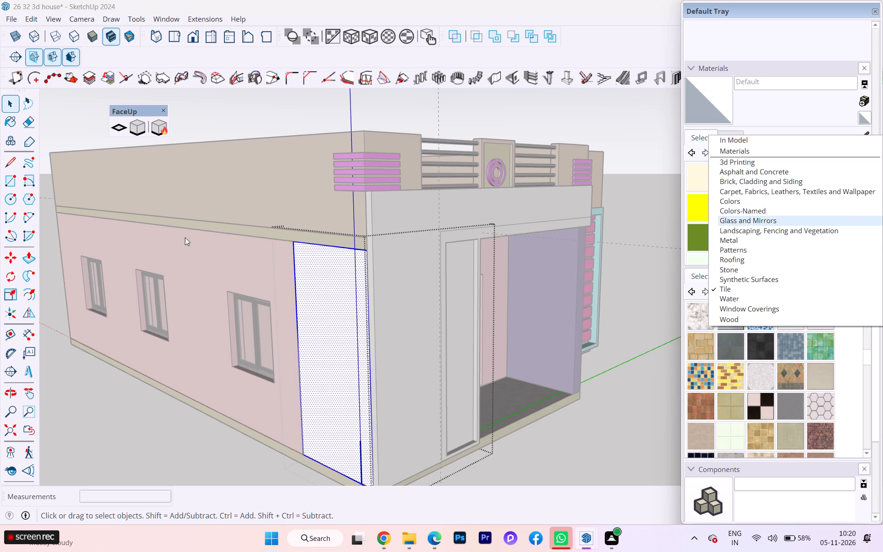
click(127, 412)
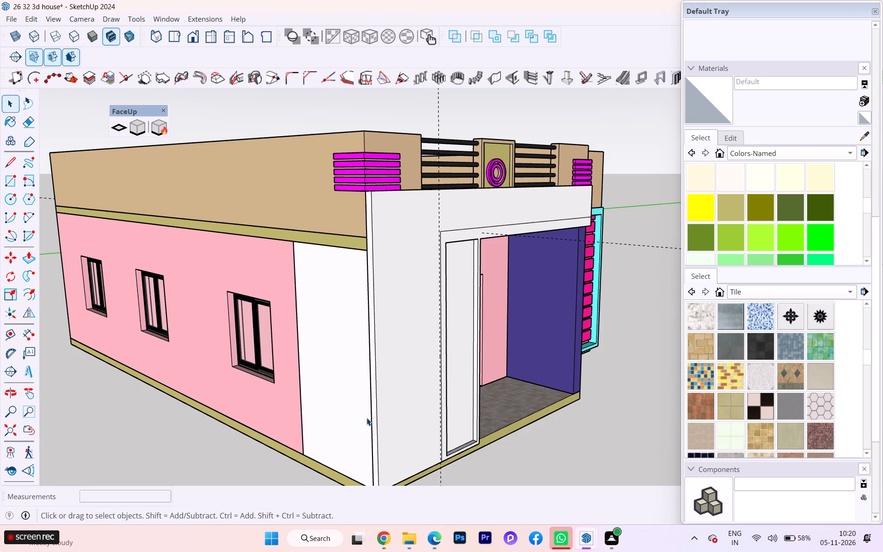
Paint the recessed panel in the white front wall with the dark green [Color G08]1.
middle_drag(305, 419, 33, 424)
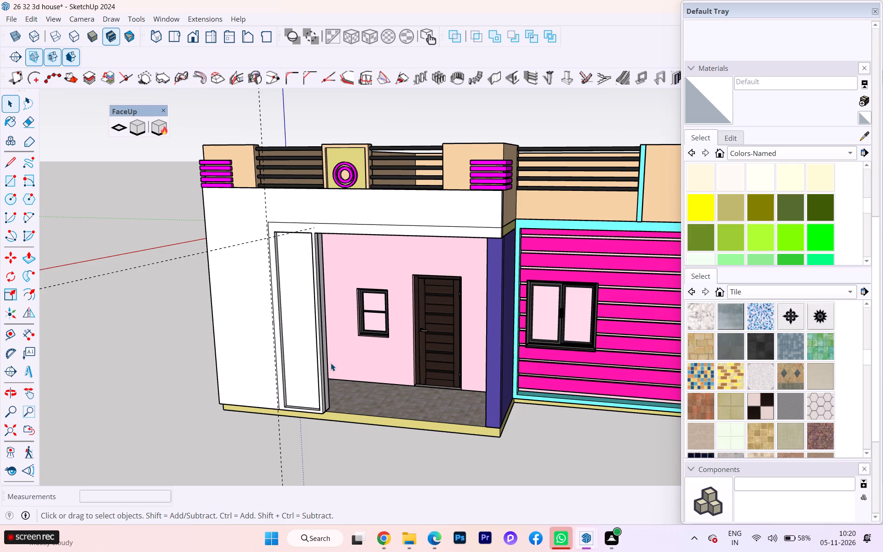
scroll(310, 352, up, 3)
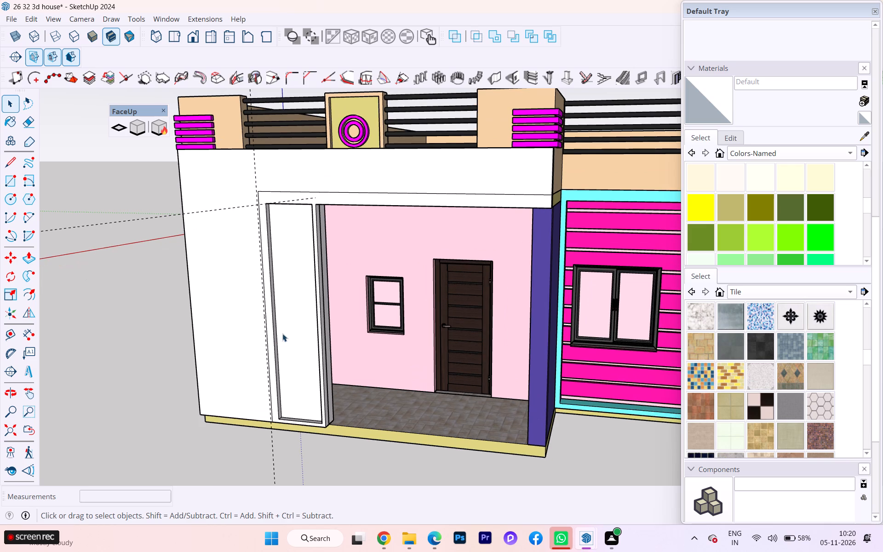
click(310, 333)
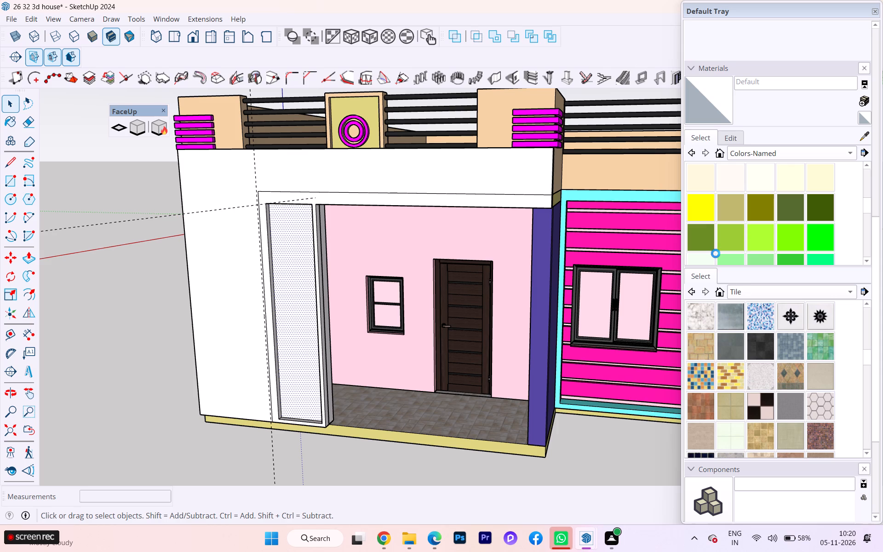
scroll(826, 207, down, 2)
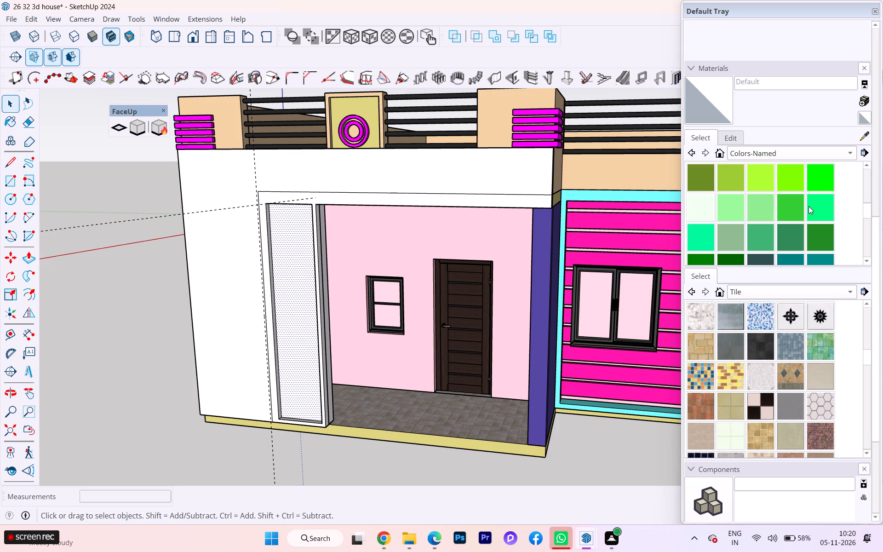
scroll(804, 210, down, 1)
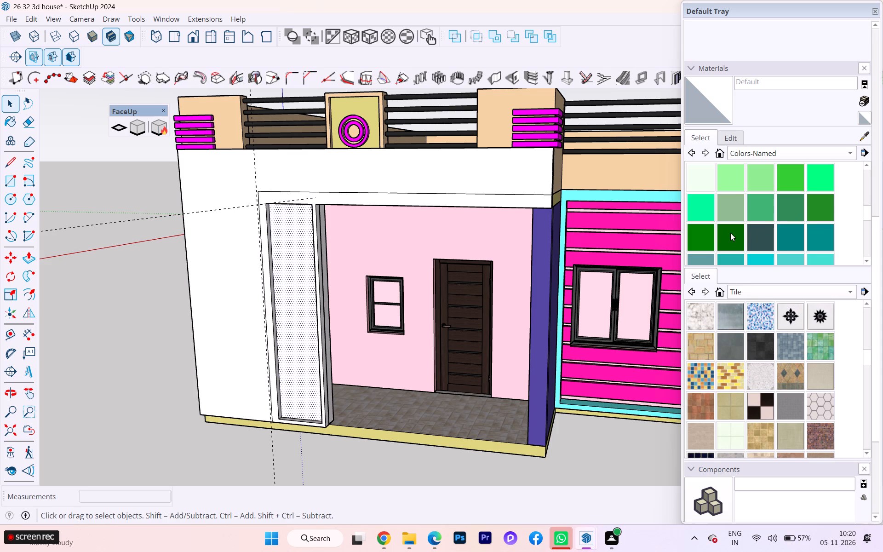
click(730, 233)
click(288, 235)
Paint the recessed panel in the white front wall with 0080_DarkCyan and clear the selection.
scroll(298, 243, down, 1)
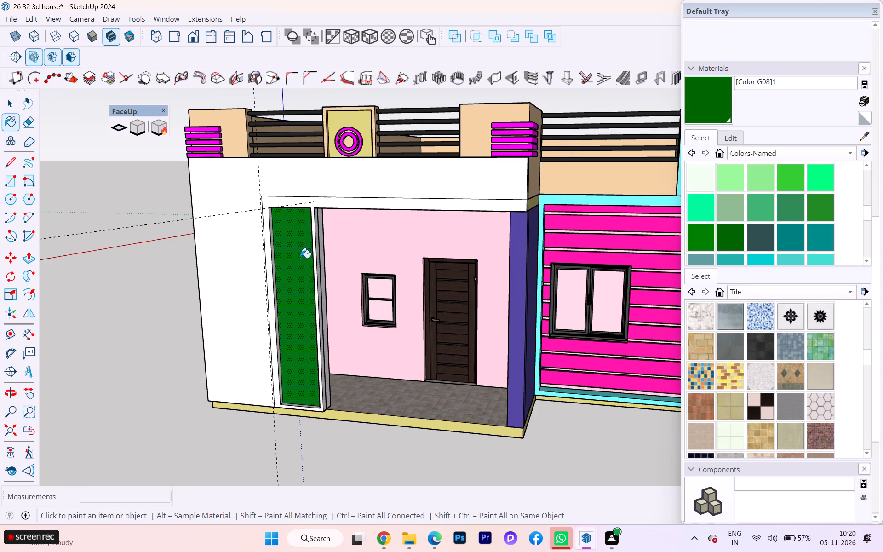
scroll(774, 242, down, 1)
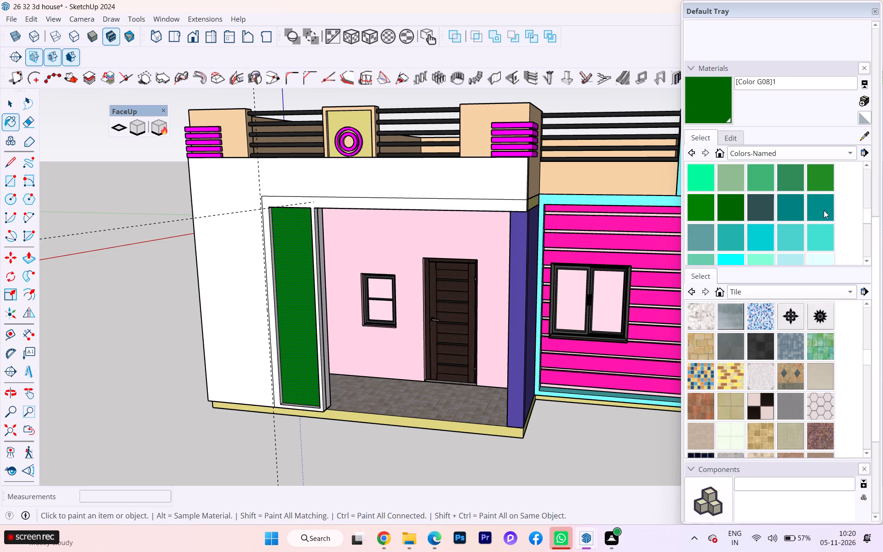
click(826, 203)
click(281, 237)
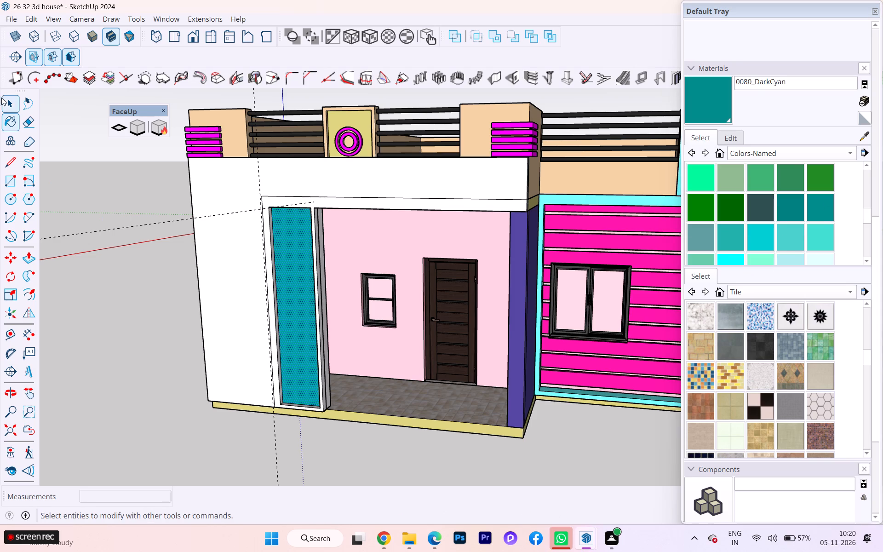
click(14, 96)
click(105, 268)
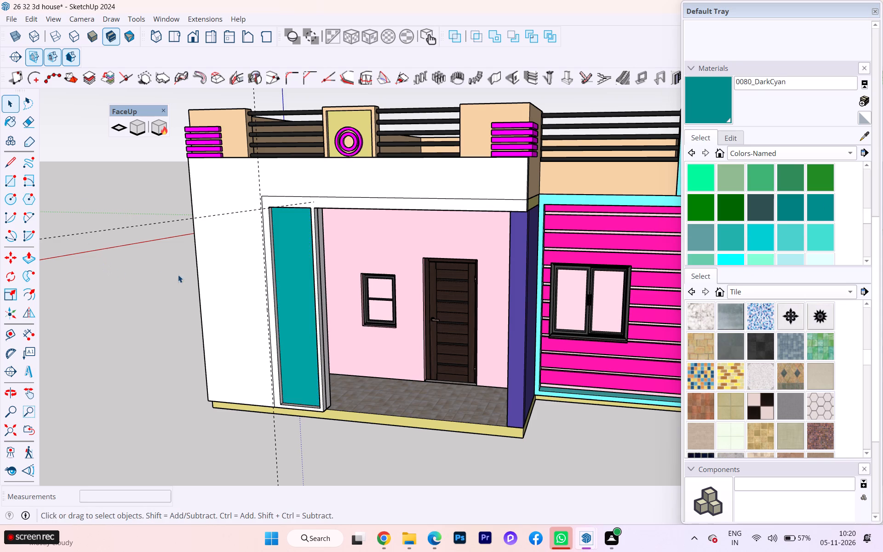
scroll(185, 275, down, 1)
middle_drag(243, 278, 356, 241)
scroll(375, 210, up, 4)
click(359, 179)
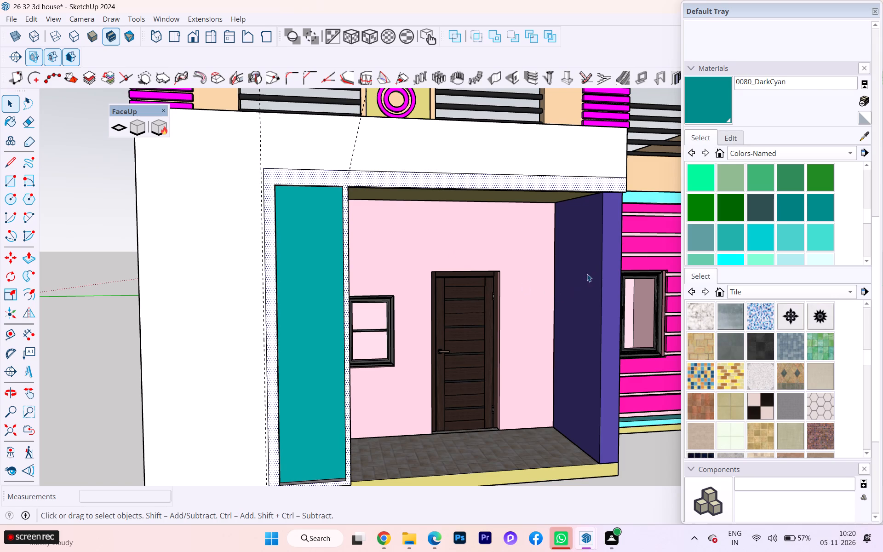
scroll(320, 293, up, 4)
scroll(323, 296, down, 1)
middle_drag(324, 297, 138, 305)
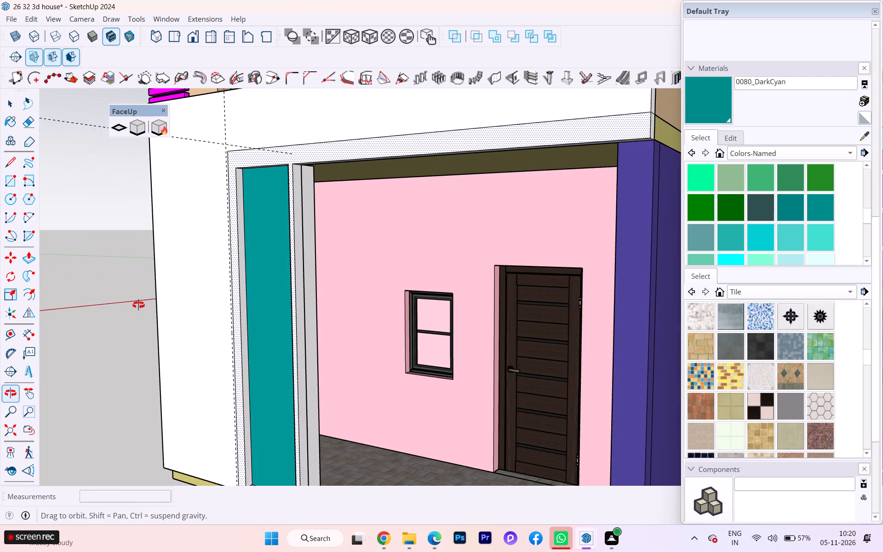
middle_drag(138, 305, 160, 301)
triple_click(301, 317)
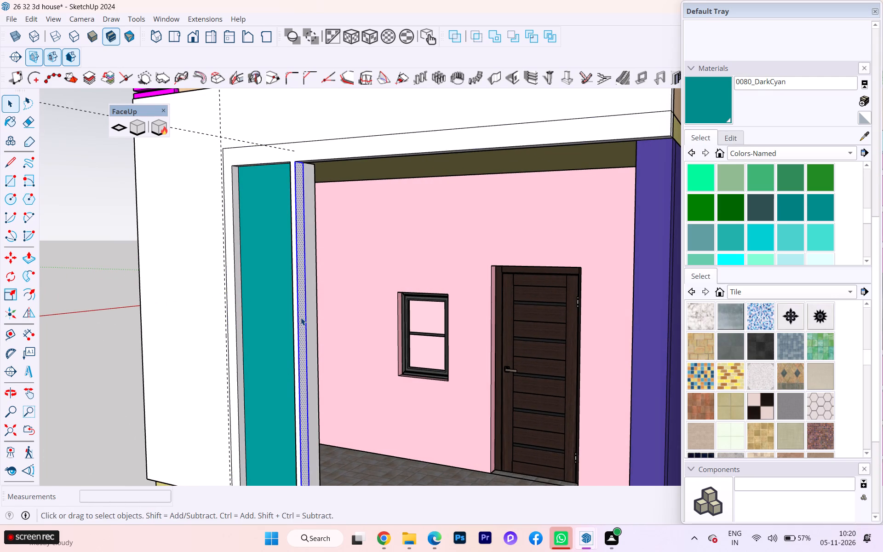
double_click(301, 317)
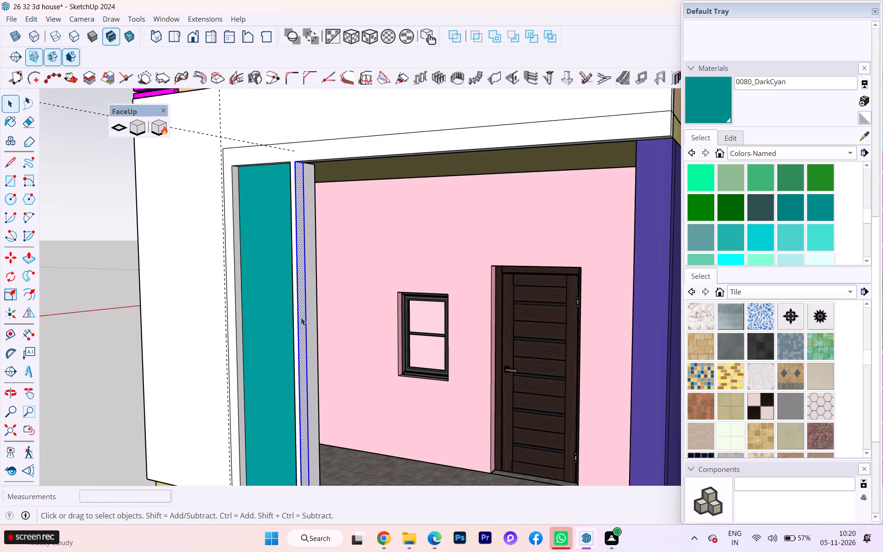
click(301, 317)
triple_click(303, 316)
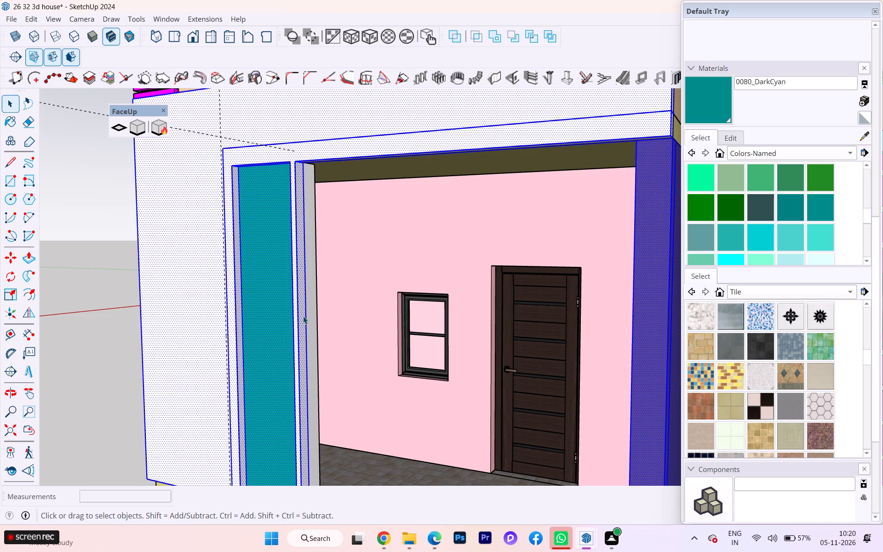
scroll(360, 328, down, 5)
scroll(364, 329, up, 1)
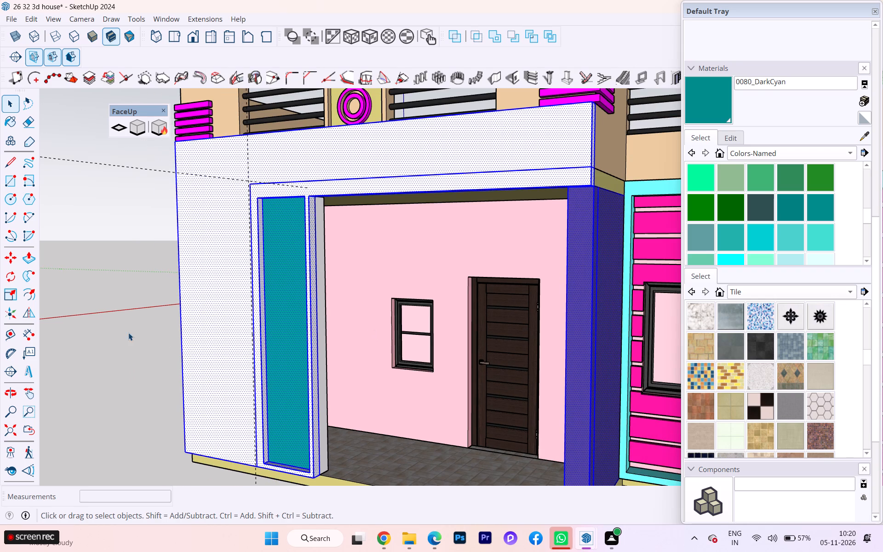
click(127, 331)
Select the frame face around the recessed panel and porch beam and look through the Colors-Named swatches for a matching colour.
click(258, 314)
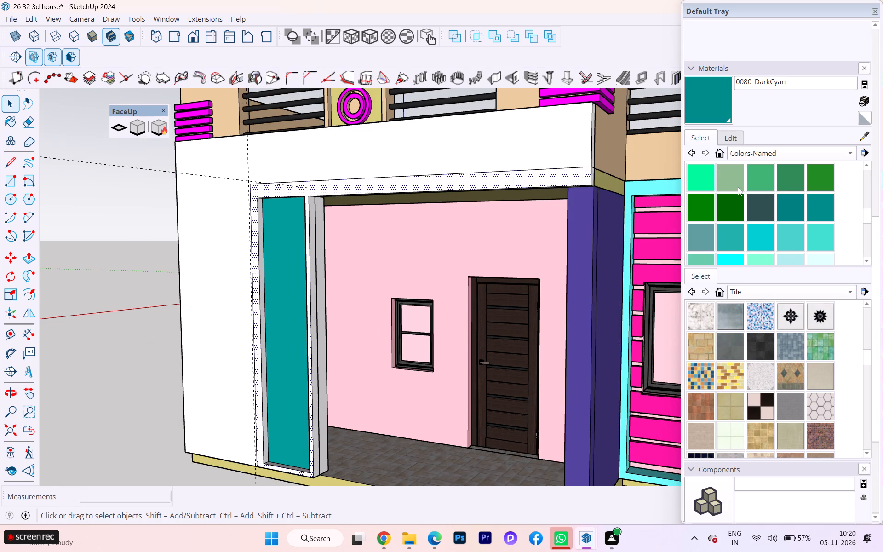
scroll(742, 196, down, 4)
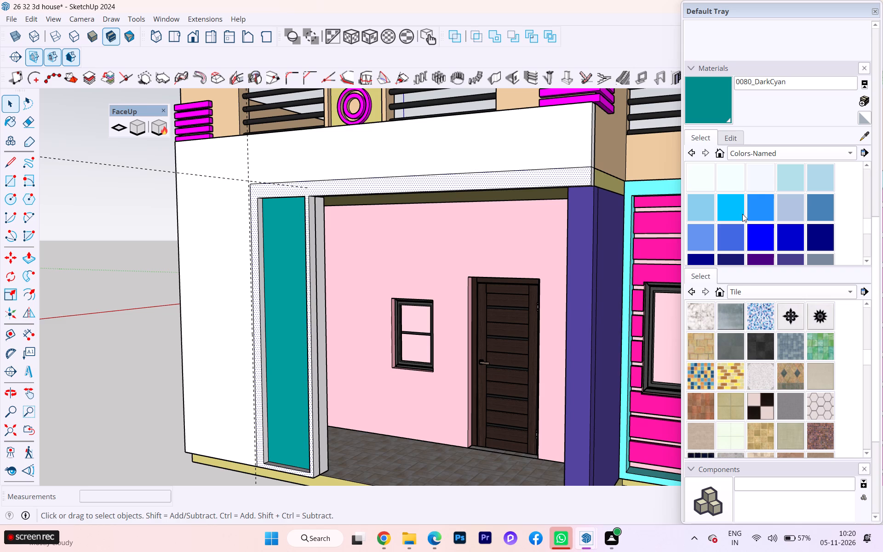
scroll(742, 214, down, 1)
scroll(460, 239, down, 1)
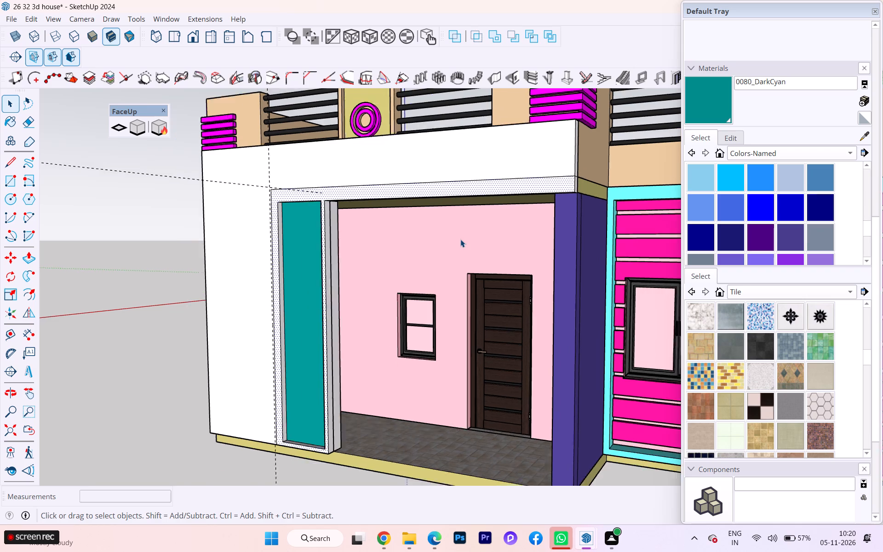
scroll(460, 239, down, 6)
scroll(462, 242, up, 1)
scroll(462, 242, down, 1)
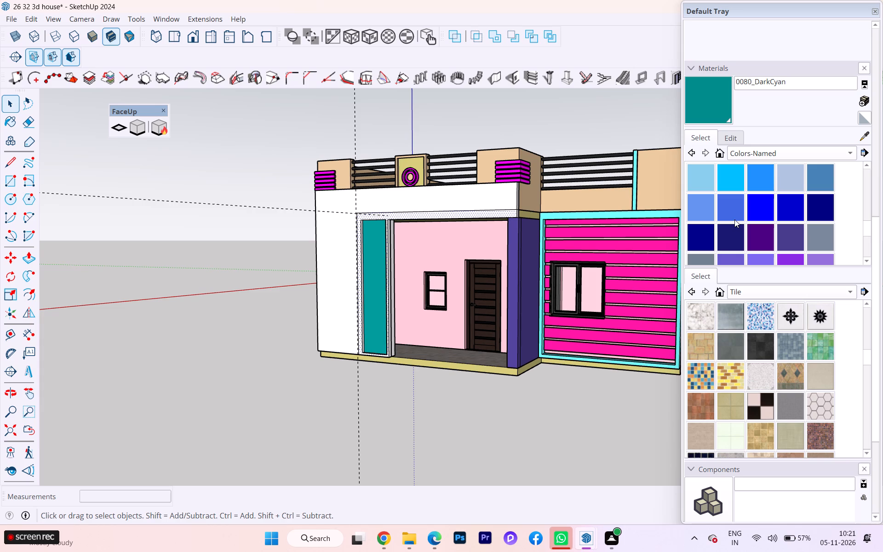
scroll(734, 219, down, 1)
scroll(734, 219, up, 1)
scroll(732, 192, down, 2)
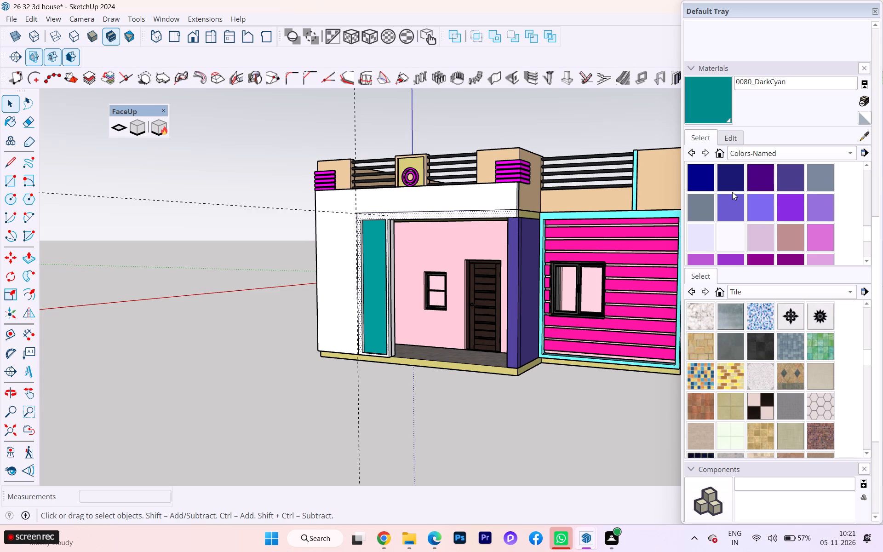
Sample 0127_Magenta from the parapet's corner bars and paint the frame face around the recessed panel and along the porch beam.
click(867, 133)
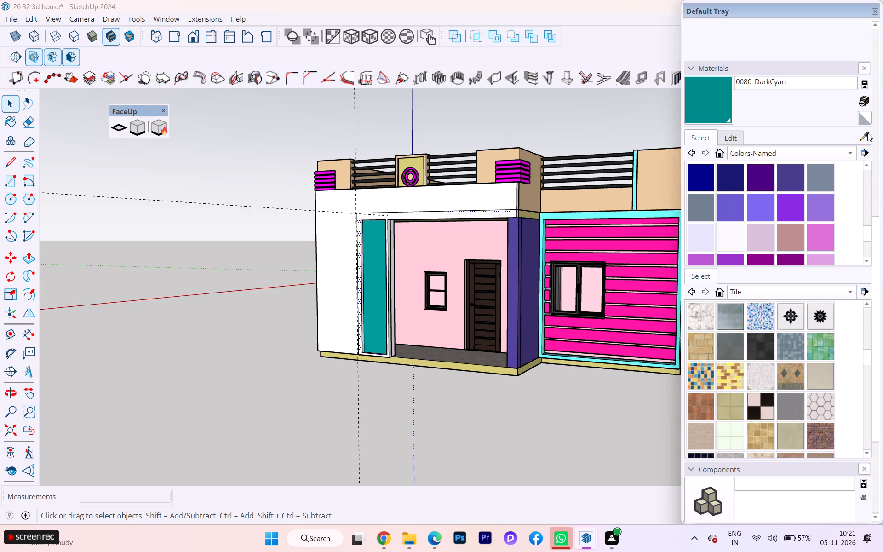
click(522, 163)
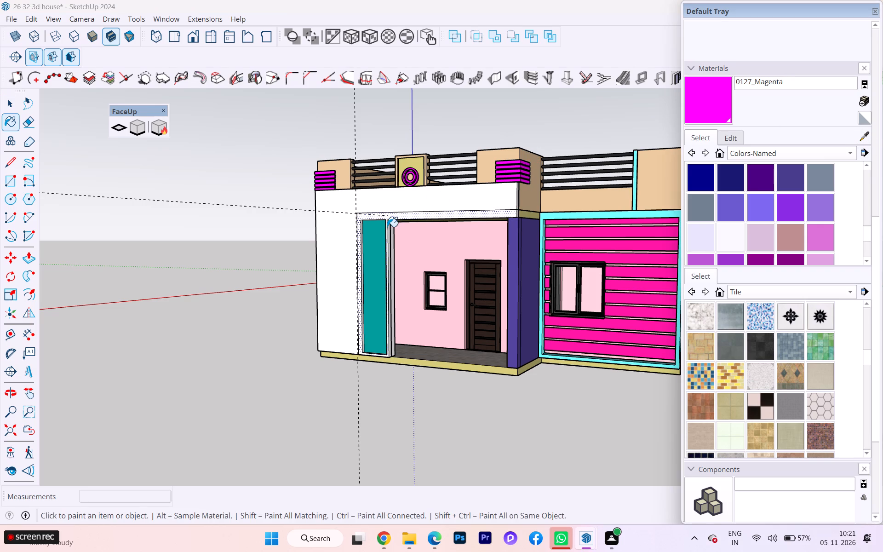
click(387, 227)
scroll(401, 217, up, 3)
click(404, 215)
Paint both inner side faces of the panel recess and the frame's porch-side return face with 0127_Magenta.
middle_drag(390, 224, 428, 228)
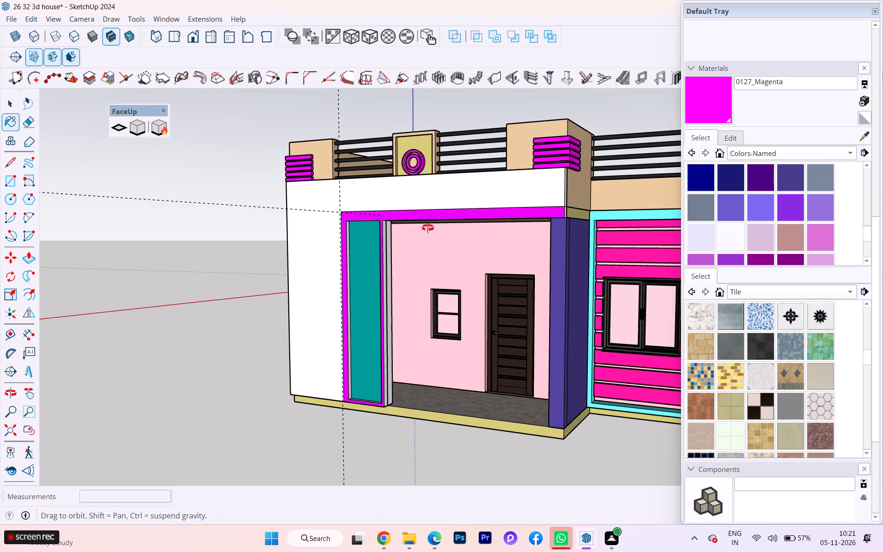
middle_drag(428, 228, 507, 206)
scroll(413, 224, up, 2)
scroll(413, 224, down, 2)
scroll(413, 224, up, 7)
middle_drag(391, 228, 410, 230)
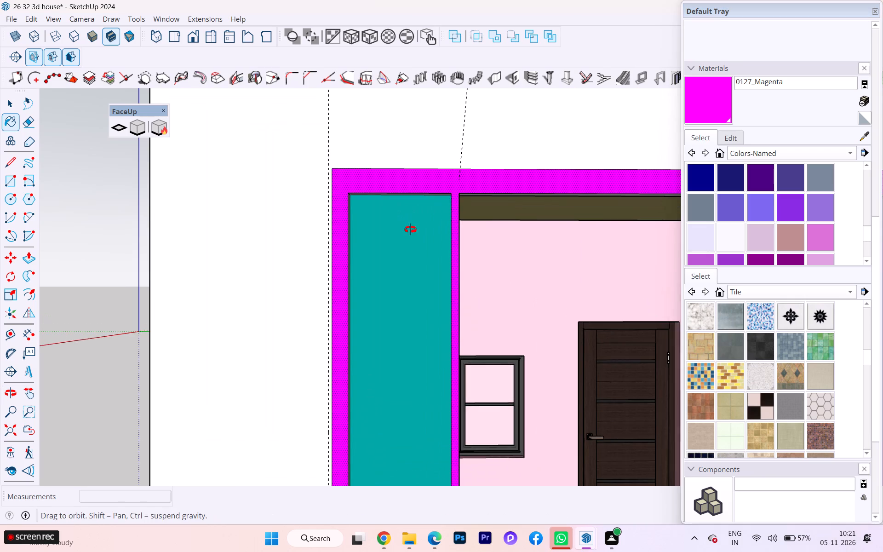
middle_drag(410, 230, 541, 218)
click(533, 220)
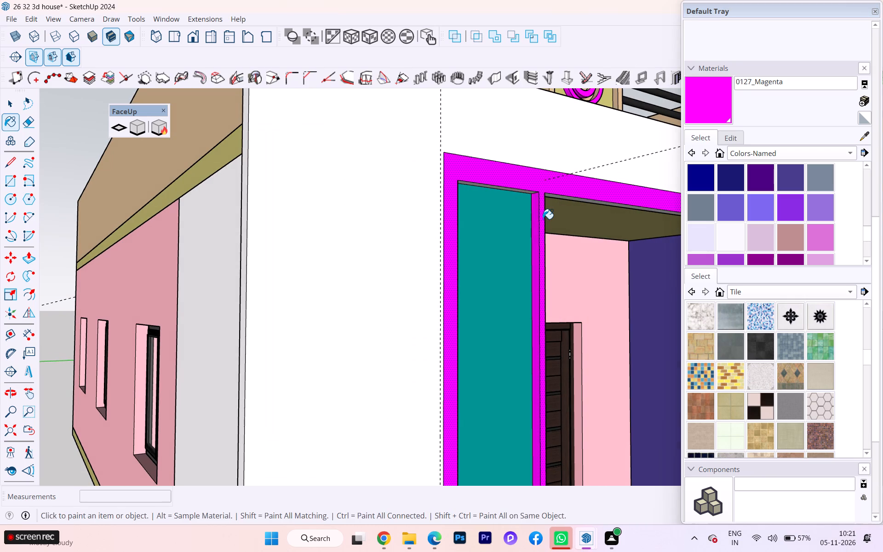
middle_drag(541, 218, 252, 256)
click(234, 256)
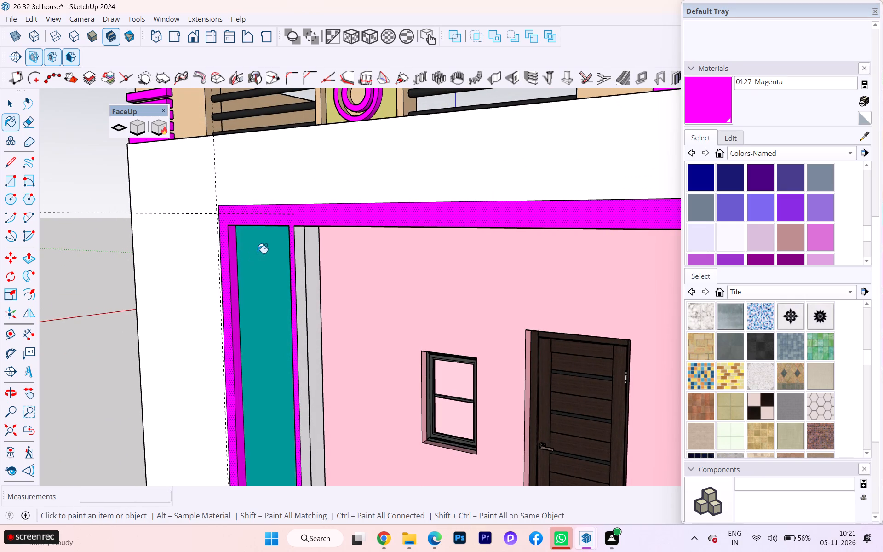
click(297, 249)
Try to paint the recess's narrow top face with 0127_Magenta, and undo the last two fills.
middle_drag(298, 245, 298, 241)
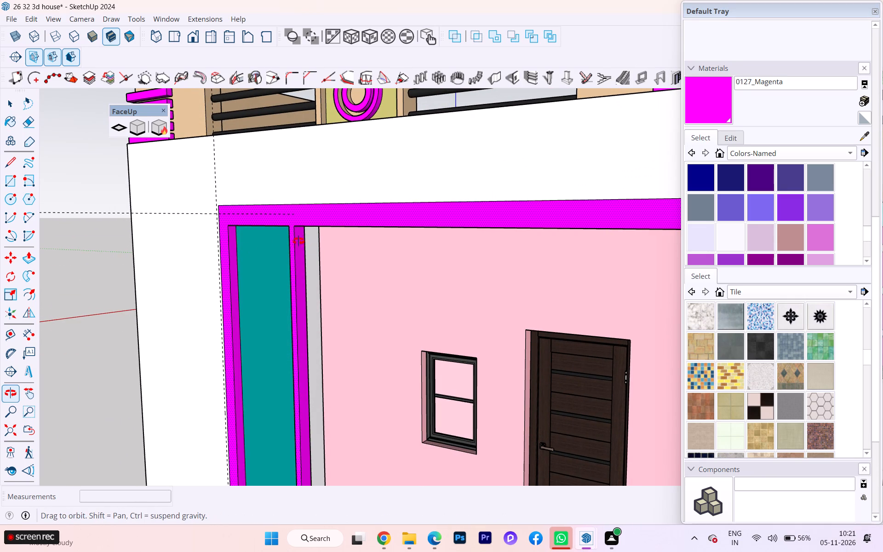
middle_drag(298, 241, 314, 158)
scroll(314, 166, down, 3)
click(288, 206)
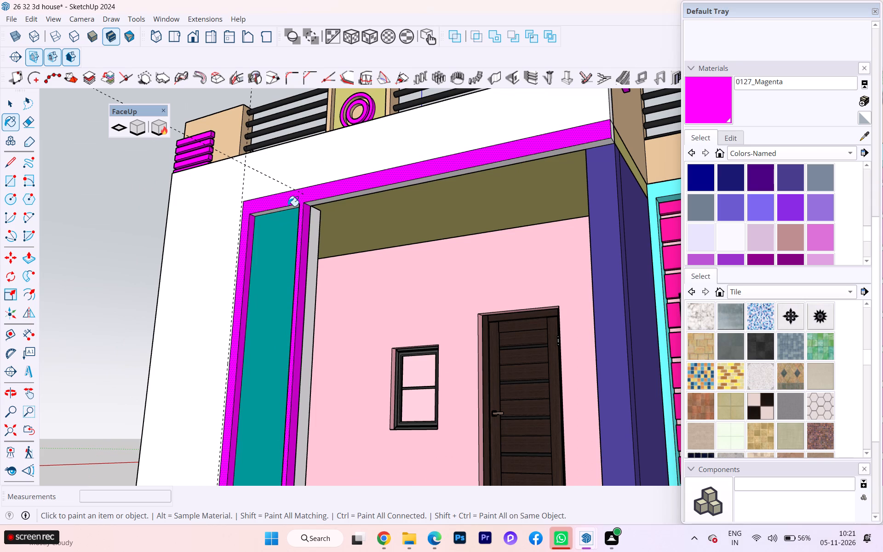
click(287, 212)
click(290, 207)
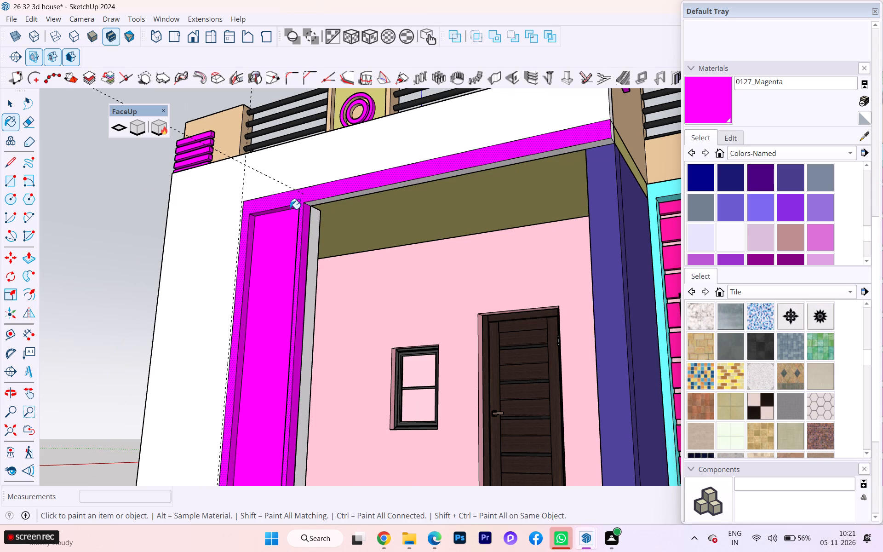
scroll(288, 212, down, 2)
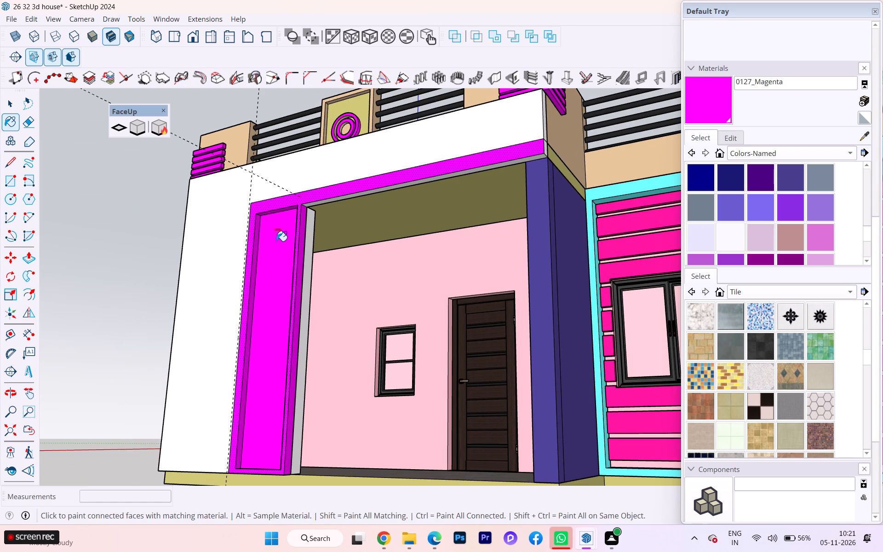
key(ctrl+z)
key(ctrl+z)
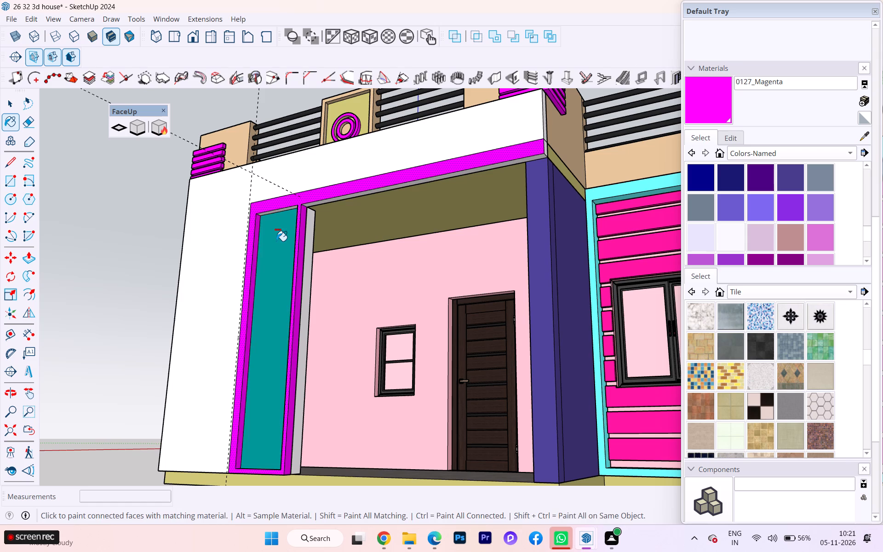
Paint the narrow top face inside the panel recess with 0127_Magenta.
scroll(276, 241, up, 5)
scroll(271, 211, down, 3)
scroll(271, 211, up, 3)
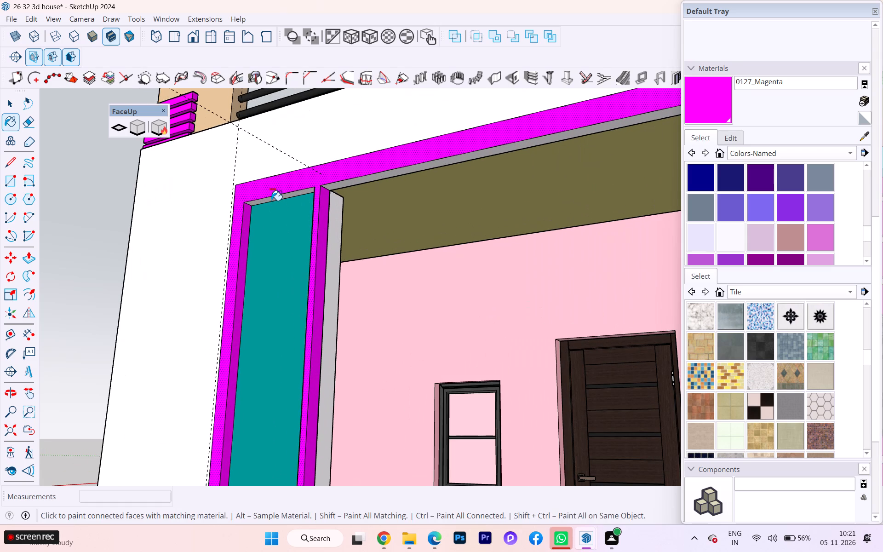
click(271, 201)
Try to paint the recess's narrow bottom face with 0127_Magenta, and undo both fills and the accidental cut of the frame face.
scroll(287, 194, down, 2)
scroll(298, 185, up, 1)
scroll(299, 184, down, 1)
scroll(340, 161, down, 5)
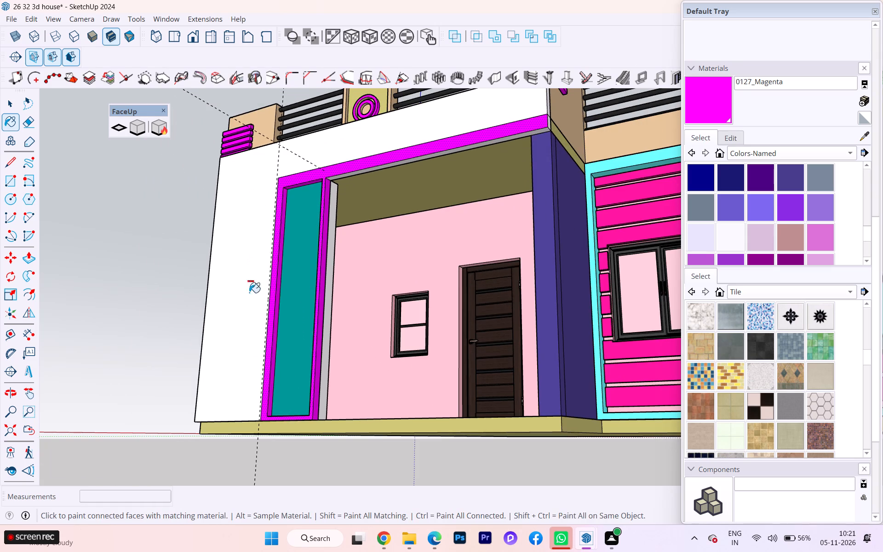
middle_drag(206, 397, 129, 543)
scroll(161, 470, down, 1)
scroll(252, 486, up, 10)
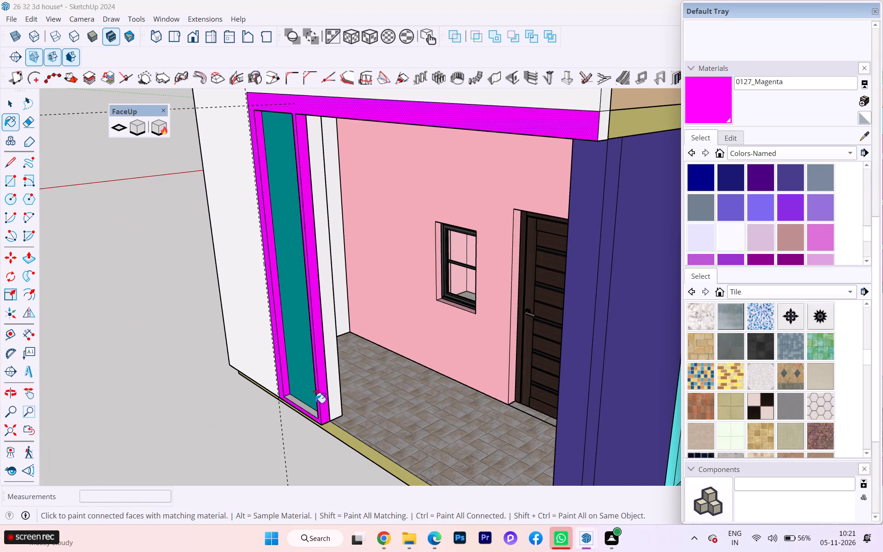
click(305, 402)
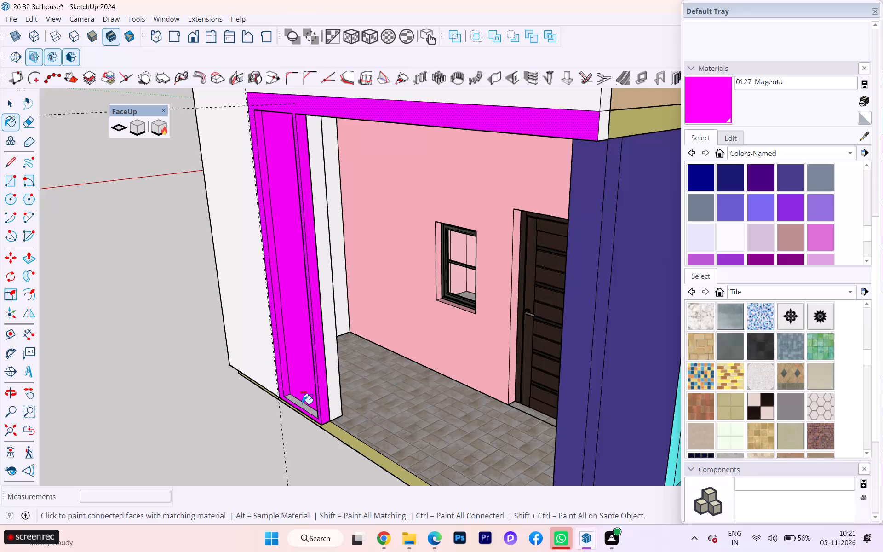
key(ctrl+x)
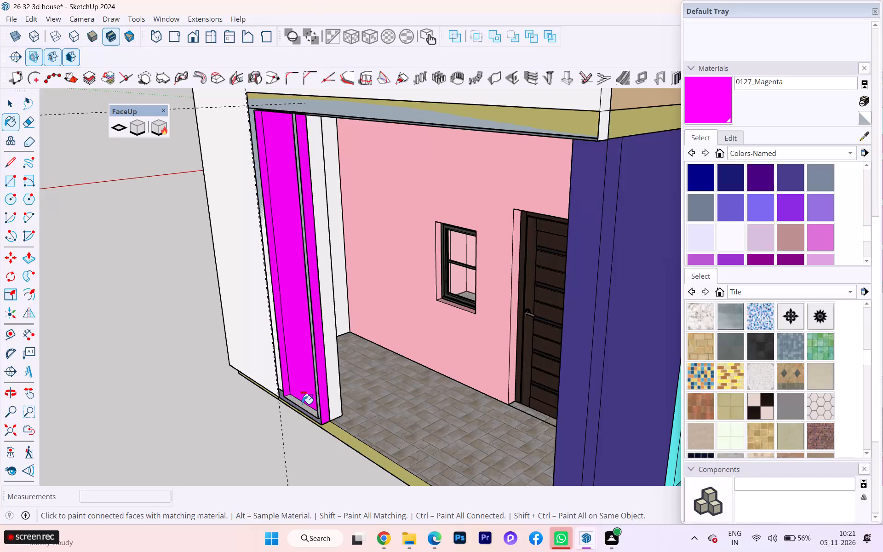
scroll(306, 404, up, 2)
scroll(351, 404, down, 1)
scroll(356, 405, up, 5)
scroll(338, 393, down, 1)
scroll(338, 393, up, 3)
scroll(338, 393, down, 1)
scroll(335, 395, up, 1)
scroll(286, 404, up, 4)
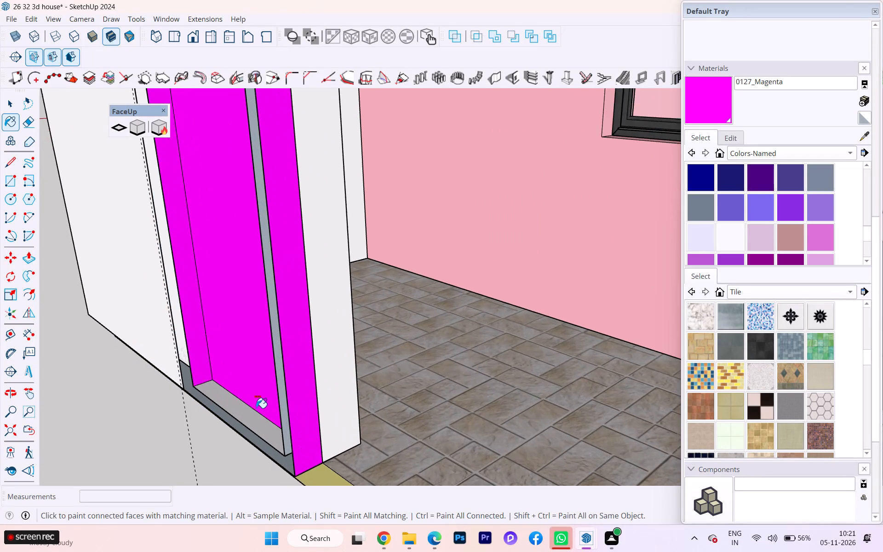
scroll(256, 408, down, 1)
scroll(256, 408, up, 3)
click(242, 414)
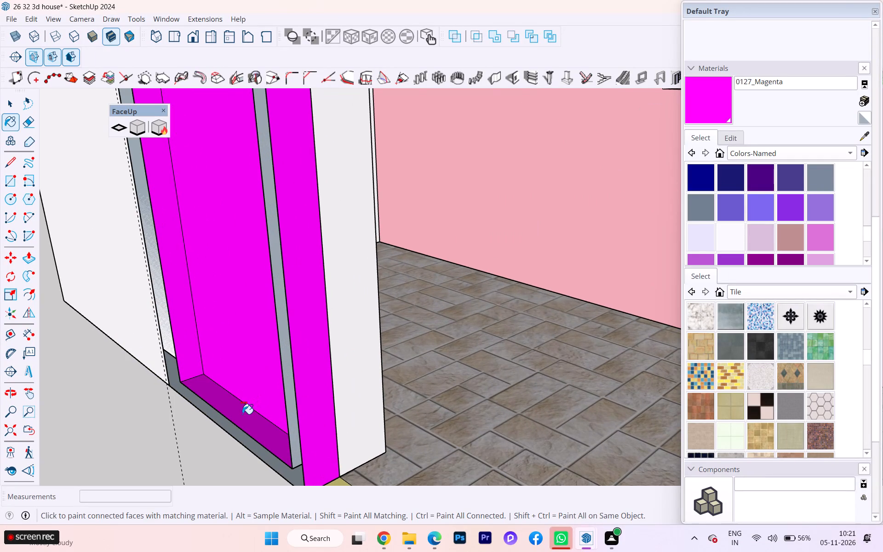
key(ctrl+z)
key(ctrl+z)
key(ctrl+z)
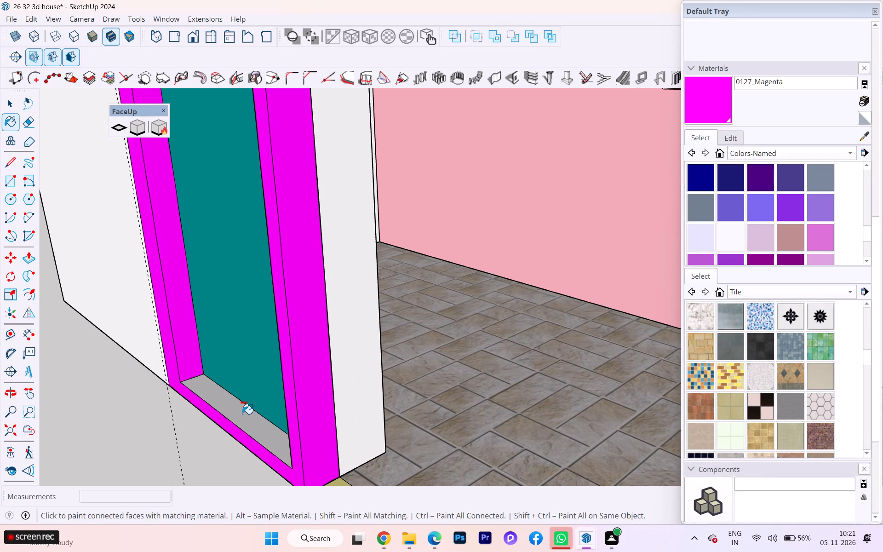
Paint the narrow bottom face inside the panel recess with 0127_Magenta.
click(242, 414)
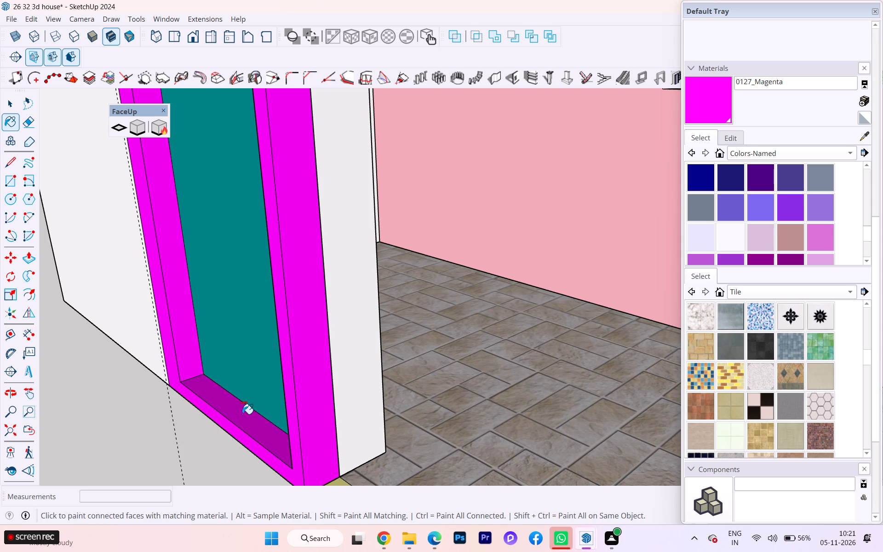
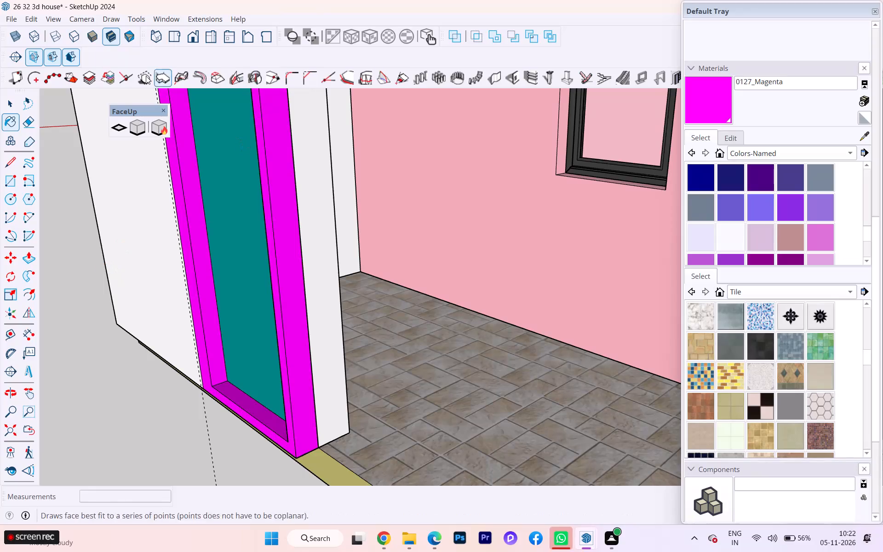
Push/Pull the narrow bottom face inside the magenta-framed panel recess 2" upward.
click(19, 102)
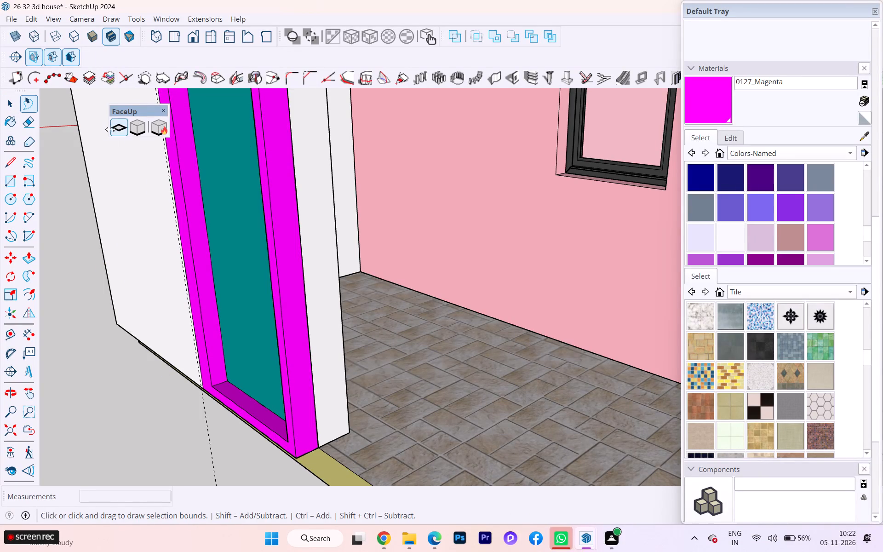
click(15, 96)
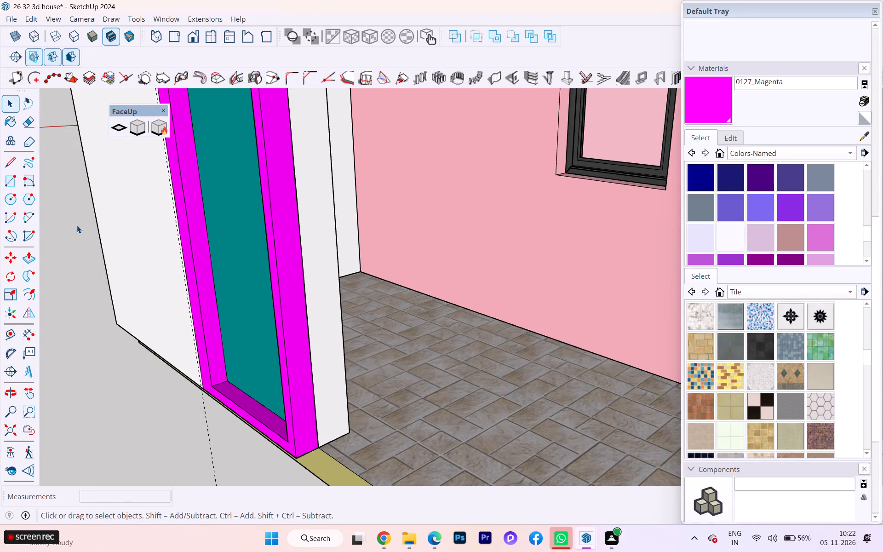
click(258, 416)
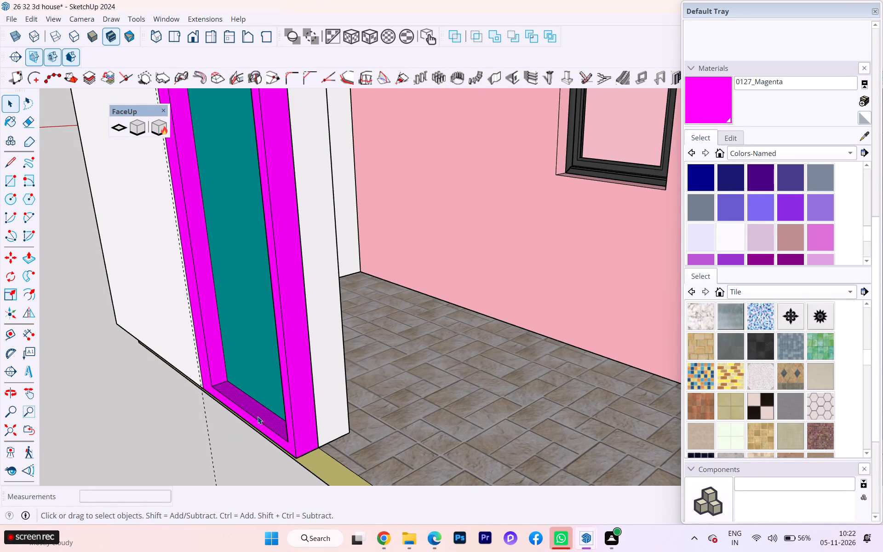
key(p)
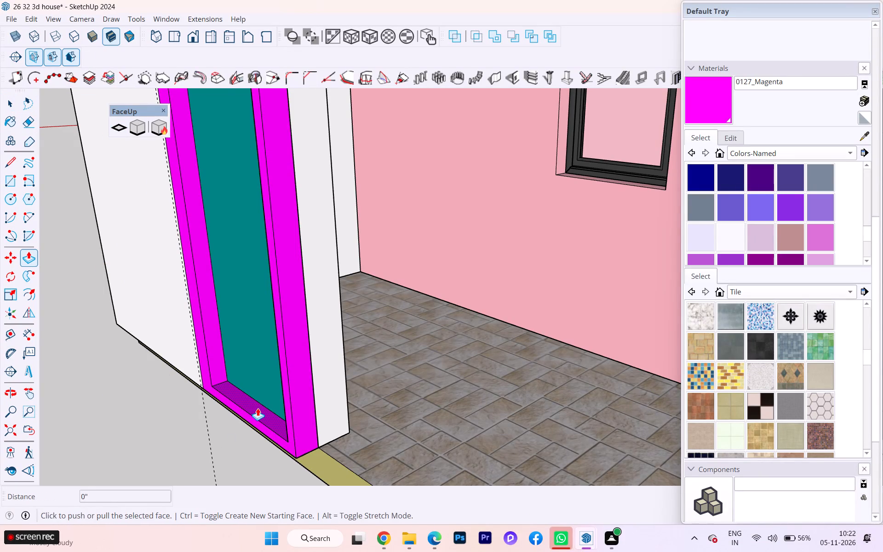
click(264, 419)
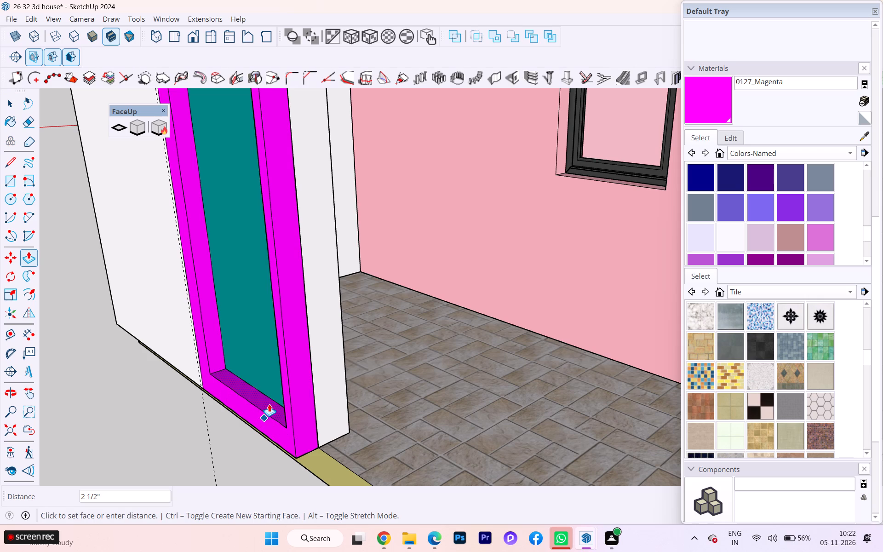
key(2)
key(Return)
scroll(264, 408, down, 3)
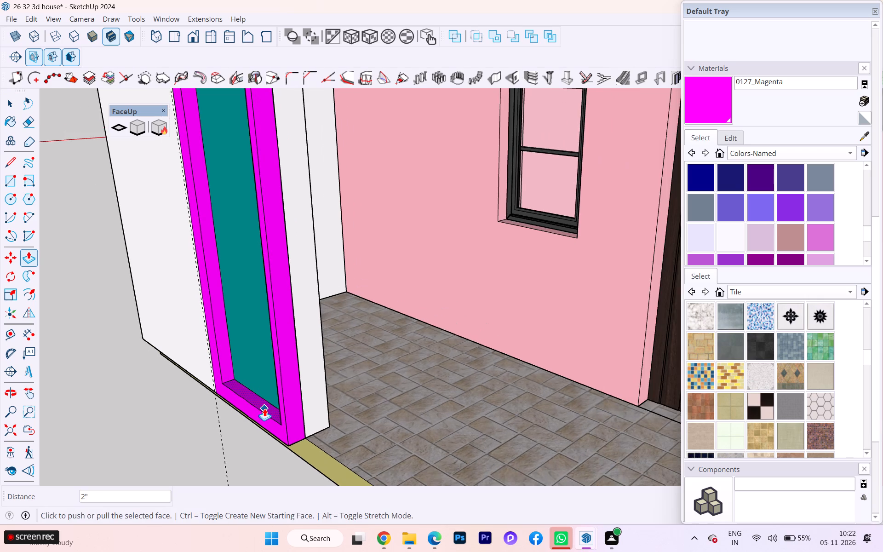
Push/Pull the recess's narrow vertical side face next to the porch opening 2" inward over the dark cyan panel.
middle_drag(361, 379, 709, 263)
scroll(253, 332, down, 3)
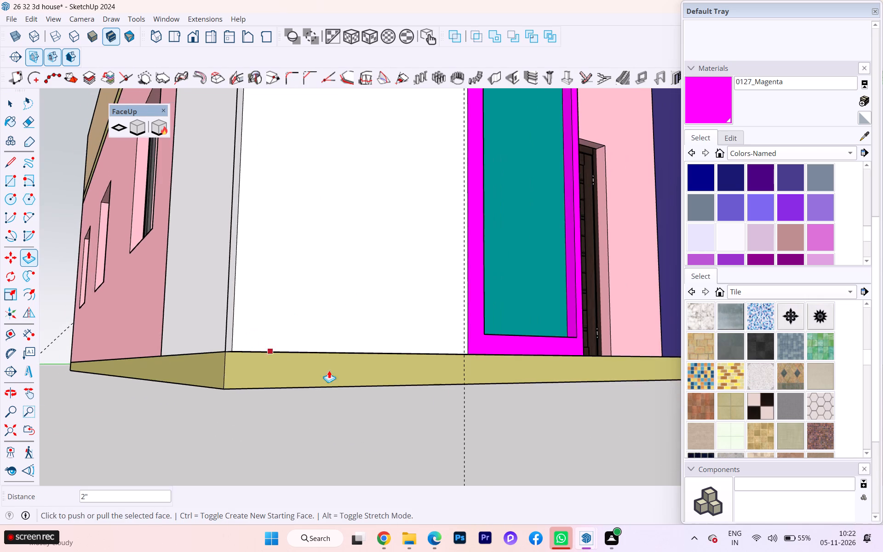
scroll(625, 400, up, 1)
scroll(681, 387, down, 2)
scroll(700, 384, up, 3)
scroll(518, 244, up, 1)
scroll(498, 249, down, 1)
scroll(496, 250, up, 1)
scroll(494, 251, down, 2)
scroll(482, 256, up, 7)
scroll(354, 287, down, 3)
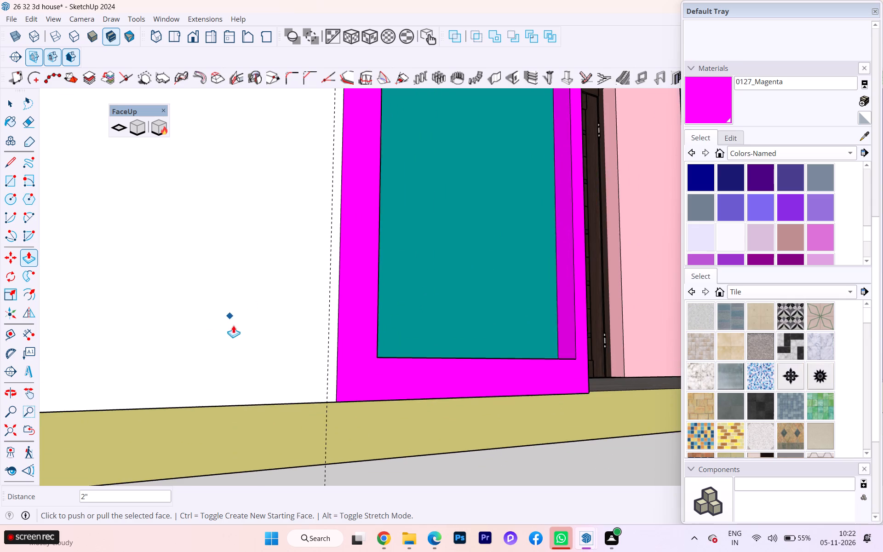
scroll(233, 325, down, 2)
middle_drag(441, 305, 517, 432)
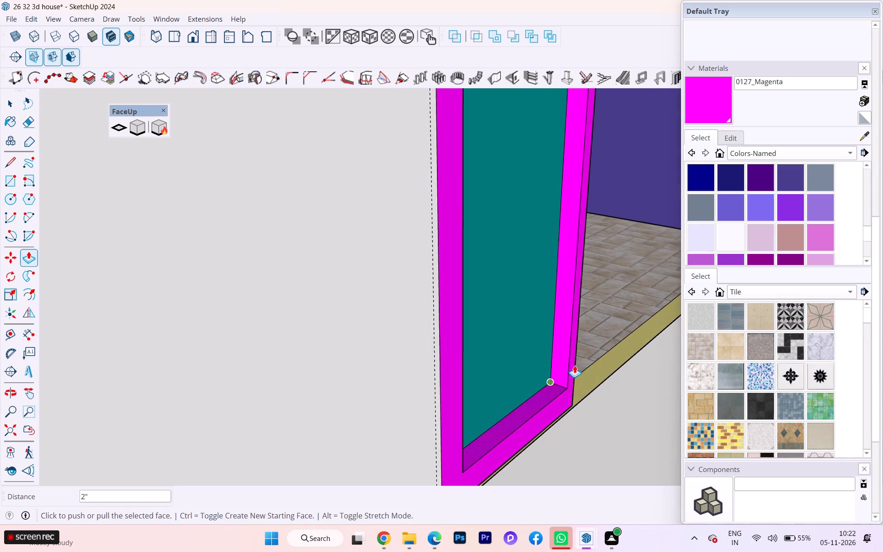
scroll(579, 360, up, 3)
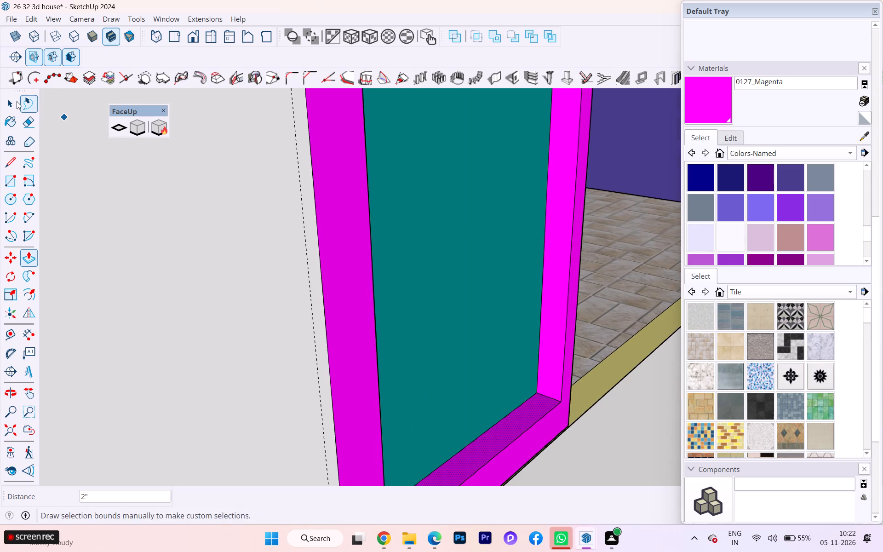
click(15, 102)
click(572, 266)
click(554, 263)
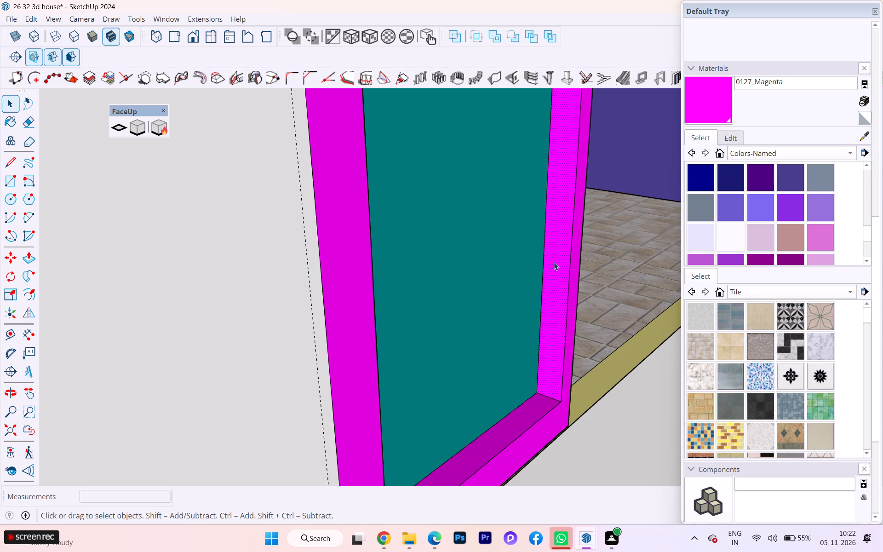
key(p)
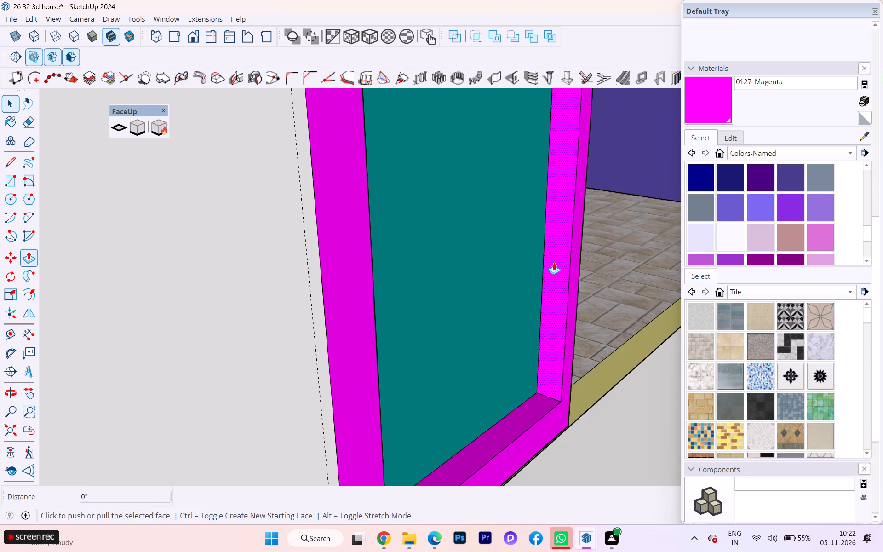
click(542, 262)
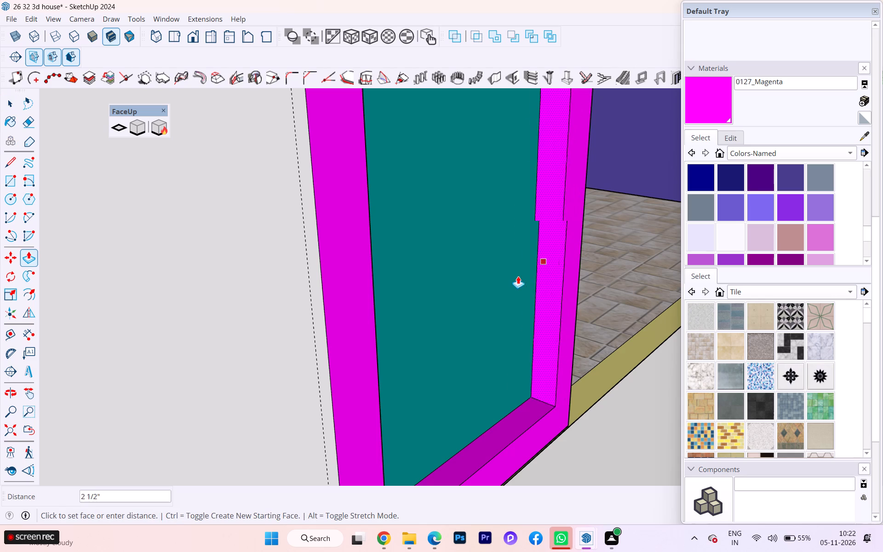
key(2)
key(Return)
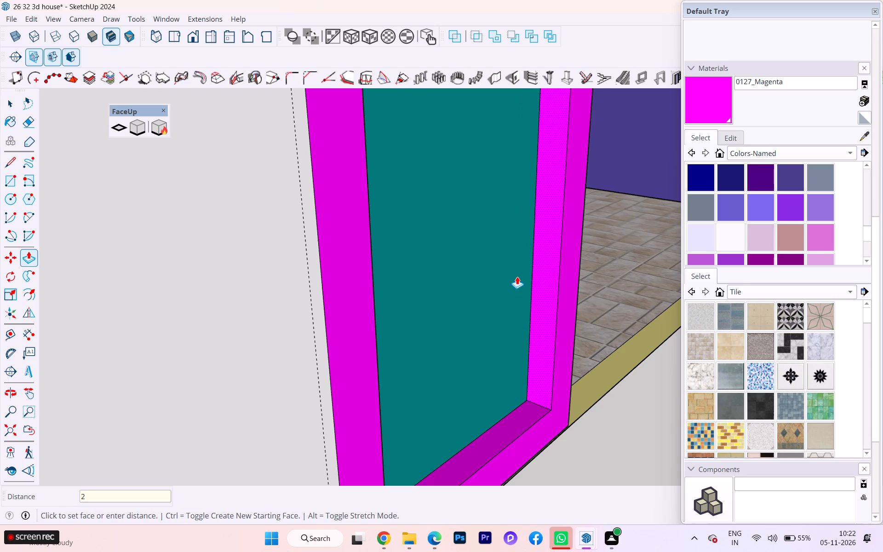
Examine the magenta-framed panel, the porch opening and the adjoining striped wall from several angles.
scroll(278, 205, down, 5)
scroll(413, 220, up, 1)
scroll(413, 220, down, 6)
scroll(536, 374, up, 1)
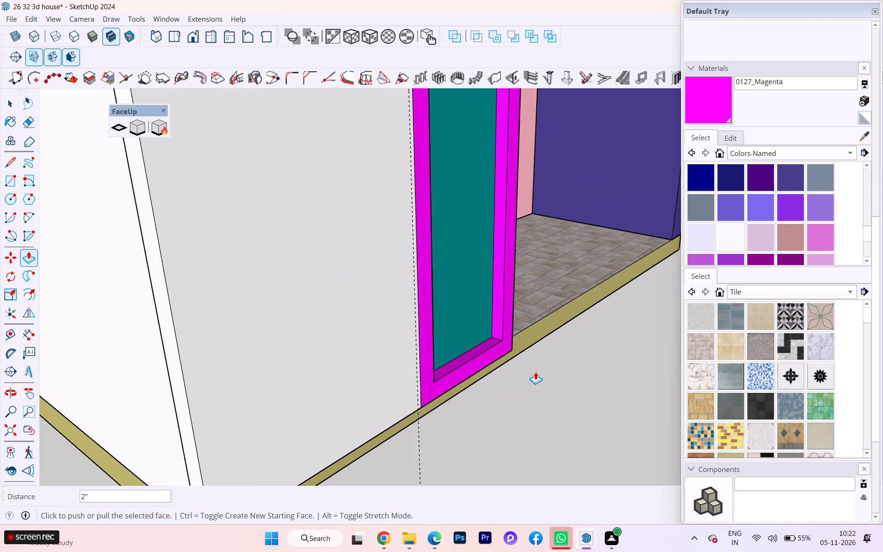
scroll(521, 375, down, 3)
scroll(514, 376, up, 1)
scroll(514, 376, down, 1)
middle_drag(450, 353, 354, 350)
scroll(354, 350, down, 3)
scroll(386, 342, up, 2)
scroll(386, 342, down, 2)
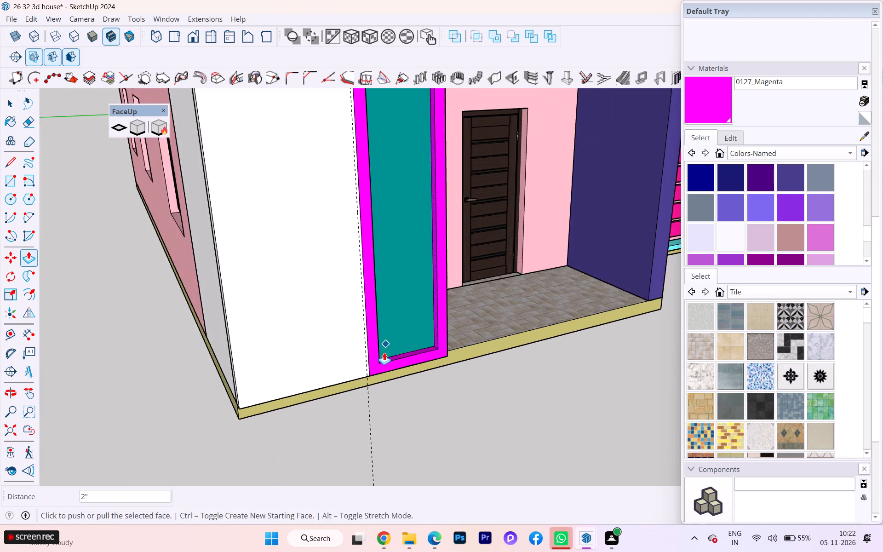
scroll(384, 352, down, 4)
scroll(384, 368, up, 1)
scroll(384, 368, down, 4)
scroll(521, 177, up, 4)
scroll(388, 64, up, 1)
scroll(386, 65, down, 1)
scroll(354, 137, up, 4)
scroll(354, 137, down, 1)
scroll(354, 137, up, 2)
scroll(424, 136, down, 2)
middle_drag(425, 135, 322, 174)
scroll(319, 163, down, 2)
scroll(319, 161, up, 3)
scroll(319, 160, down, 6)
scroll(372, 132, up, 2)
scroll(373, 132, down, 1)
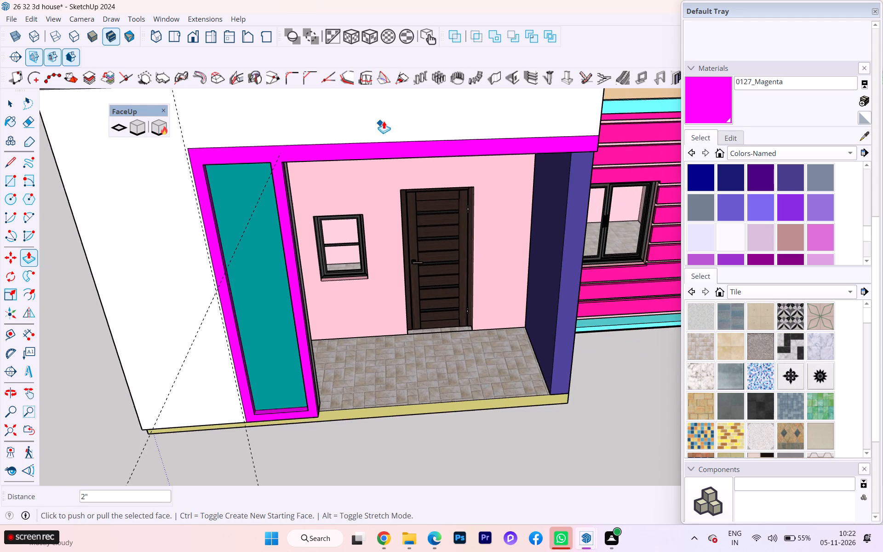
scroll(394, 128, down, 4)
scroll(408, 137, up, 1)
scroll(408, 137, down, 1)
middle_drag(413, 128, 469, 47)
scroll(386, 73, down, 4)
scroll(360, 158, down, 5)
scroll(360, 158, up, 2)
scroll(360, 158, down, 1)
scroll(430, 186, up, 3)
scroll(443, 193, down, 1)
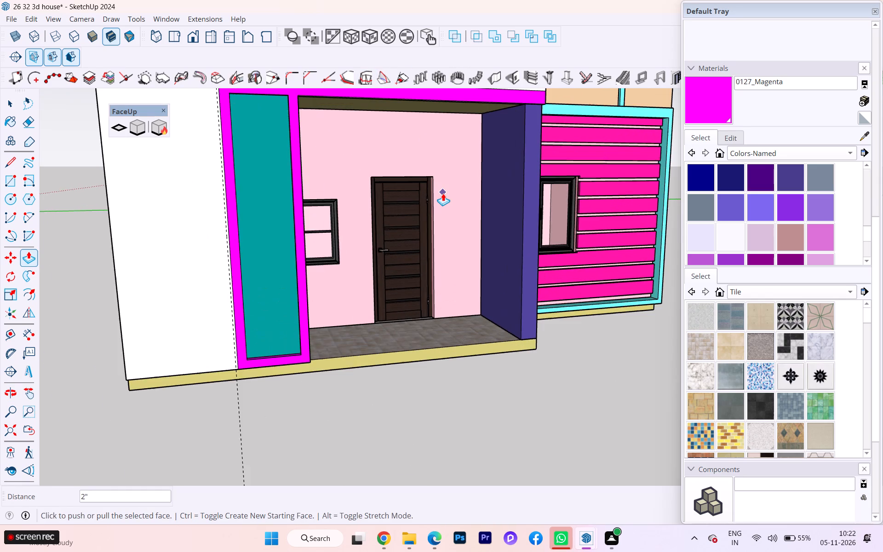
scroll(443, 193, up, 1)
scroll(515, 245, up, 3)
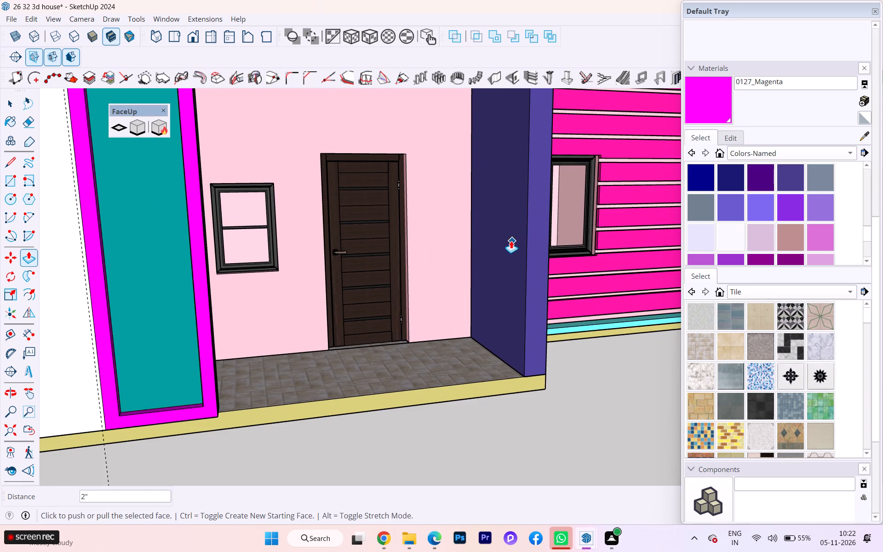
scroll(381, 170, down, 3)
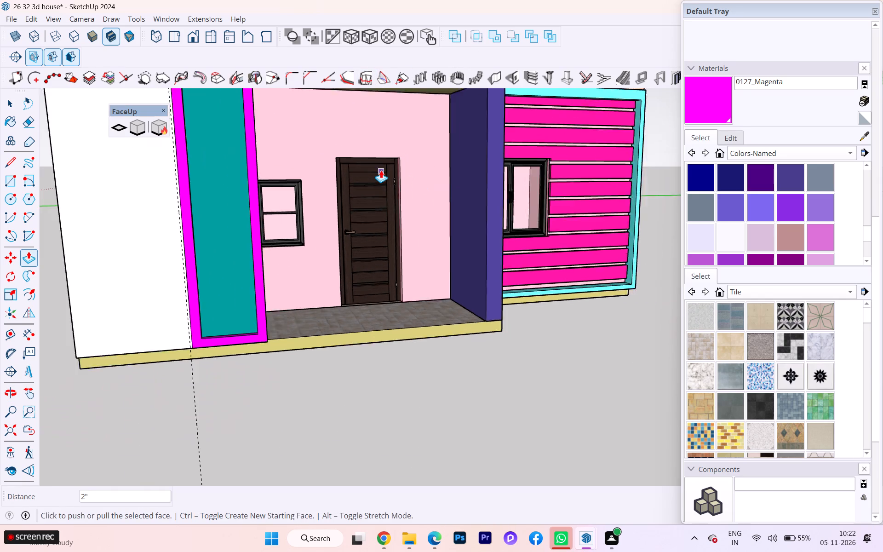
scroll(381, 170, down, 2)
middle_drag(350, 180, 110, 213)
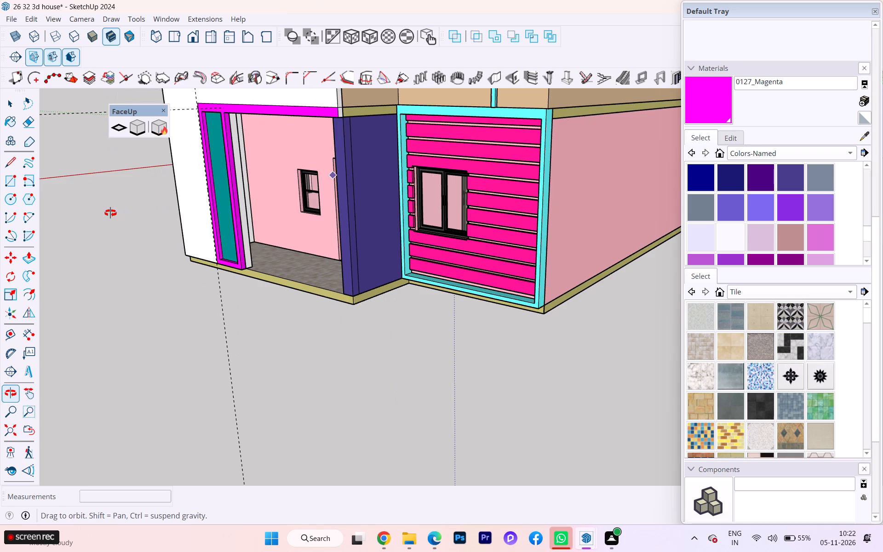
middle_drag(110, 213, 380, 182)
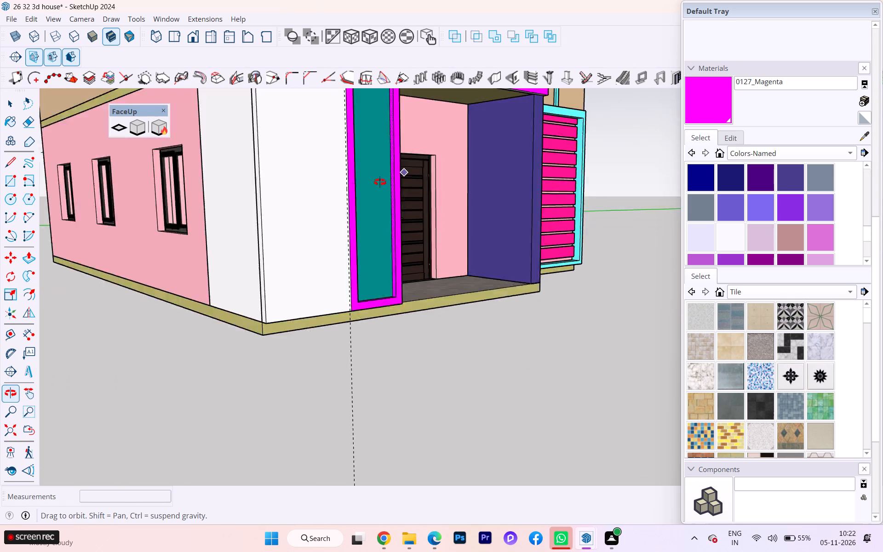
middle_drag(380, 182, 356, 204)
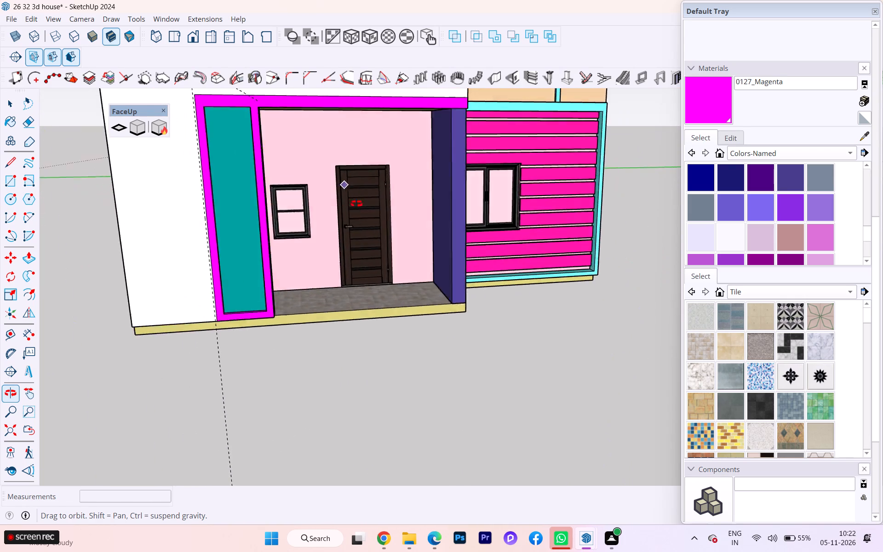
middle_drag(356, 204, 453, 215)
scroll(394, 253, up, 4)
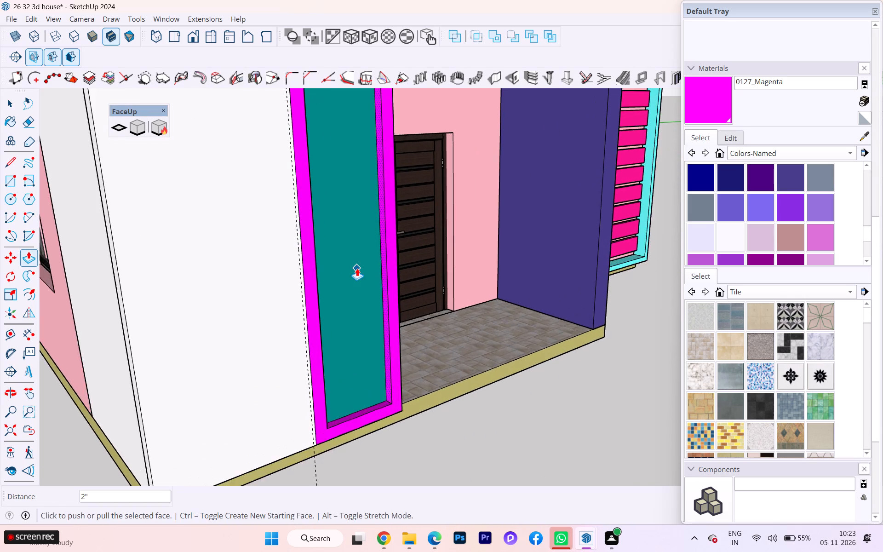
scroll(357, 268, up, 2)
scroll(357, 271, down, 1)
scroll(357, 271, up, 3)
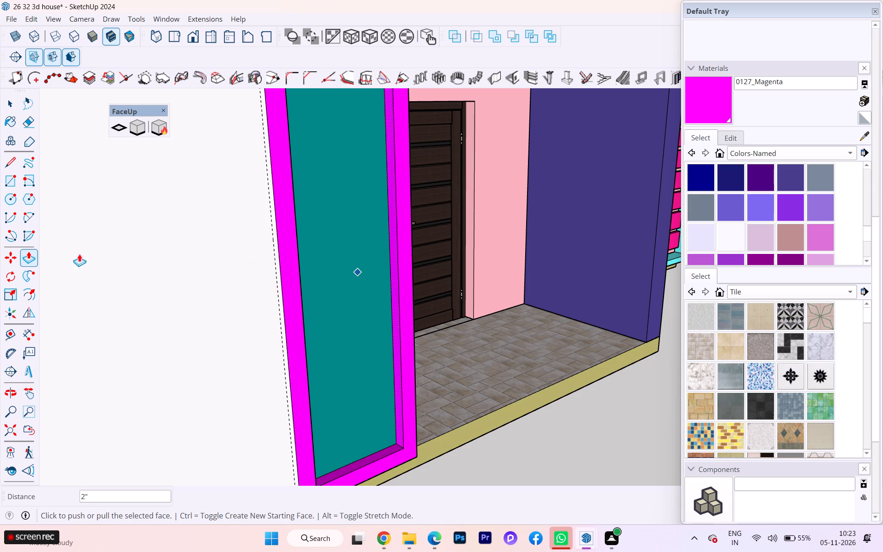
Select the white front wall face and examine the house front in the standard Right view and from angled views.
click(2, 102)
click(112, 237)
scroll(198, 228, down, 1)
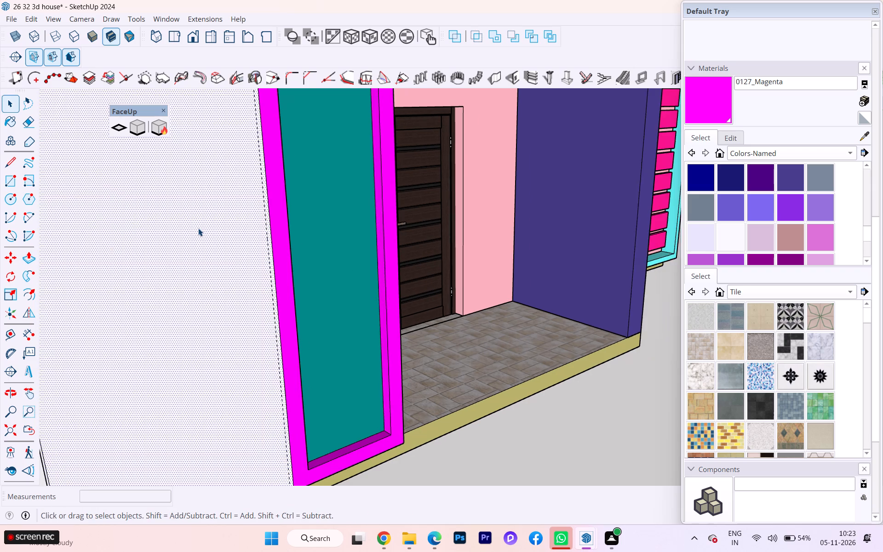
scroll(198, 228, down, 1)
scroll(241, 211, down, 2)
scroll(290, 213, down, 1)
middle_drag(289, 216, 165, 207)
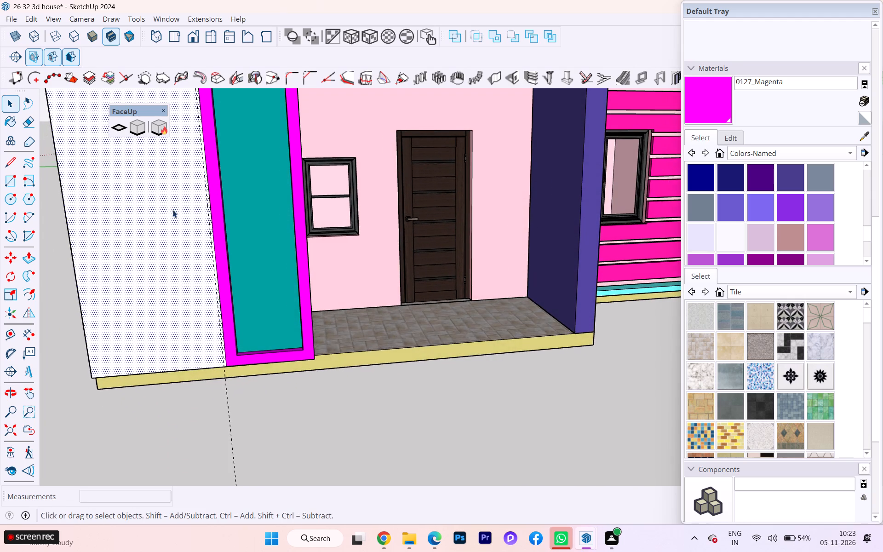
scroll(185, 216, down, 3)
scroll(313, 230, down, 1)
scroll(283, 268, down, 1)
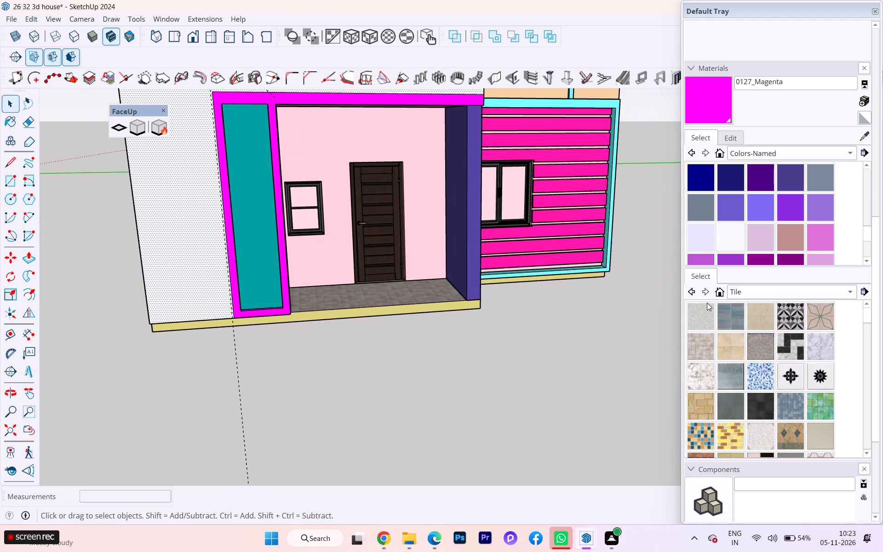
scroll(720, 307, down, 2)
middle_drag(584, 268, 181, 299)
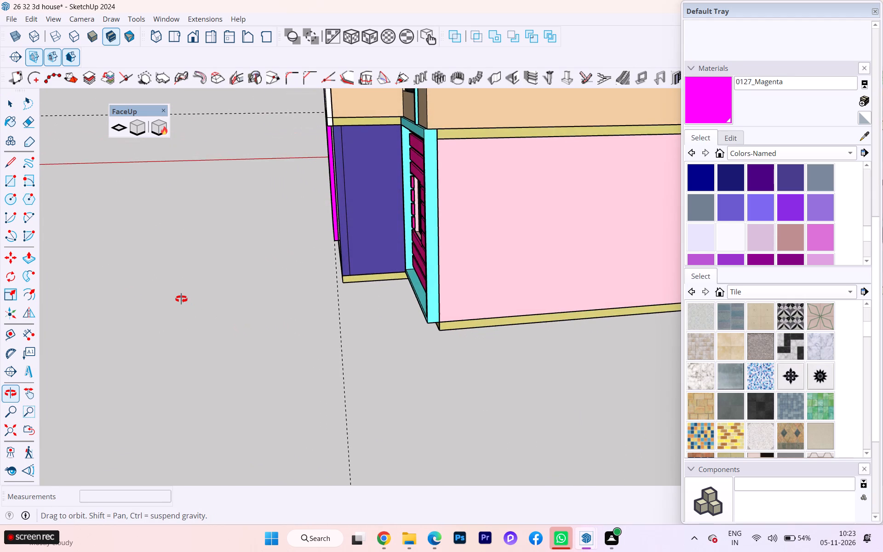
middle_drag(181, 299, 516, 276)
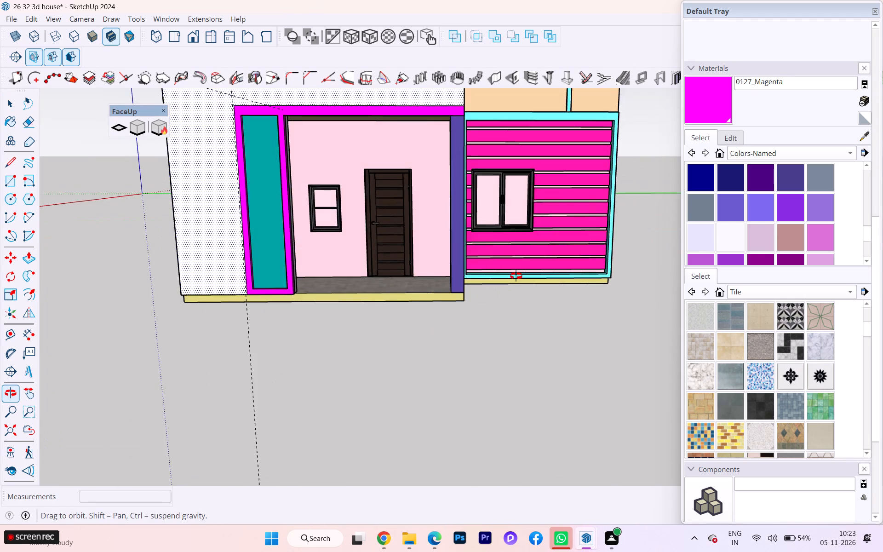
middle_drag(516, 276, 506, 272)
click(206, 34)
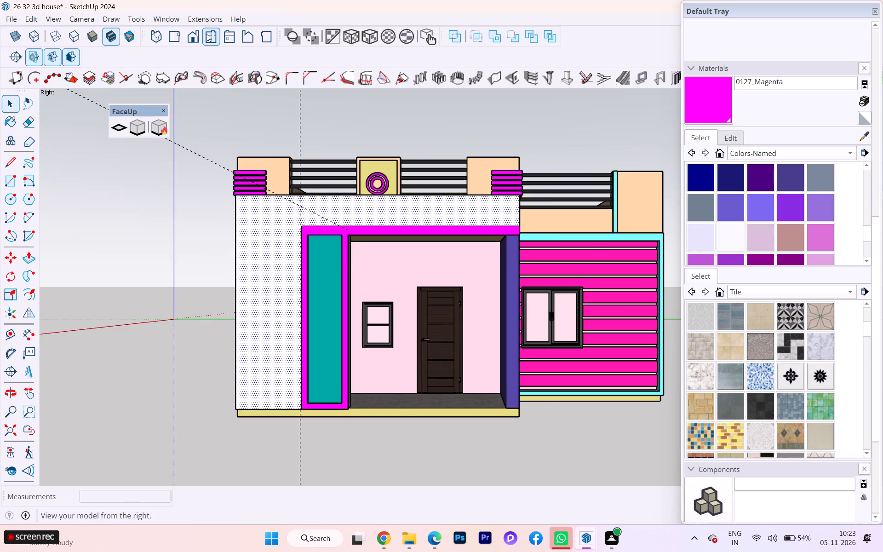
scroll(235, 312, up, 5)
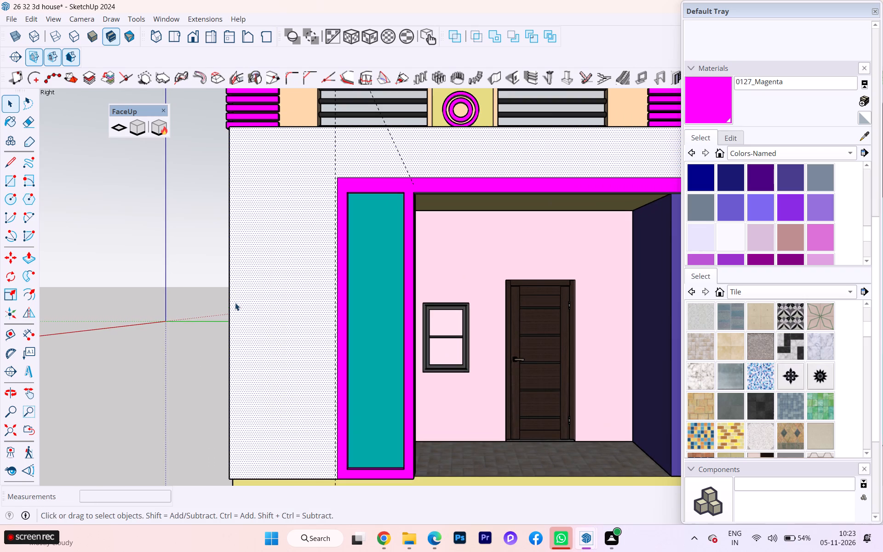
scroll(281, 280, down, 1)
scroll(255, 316, down, 1)
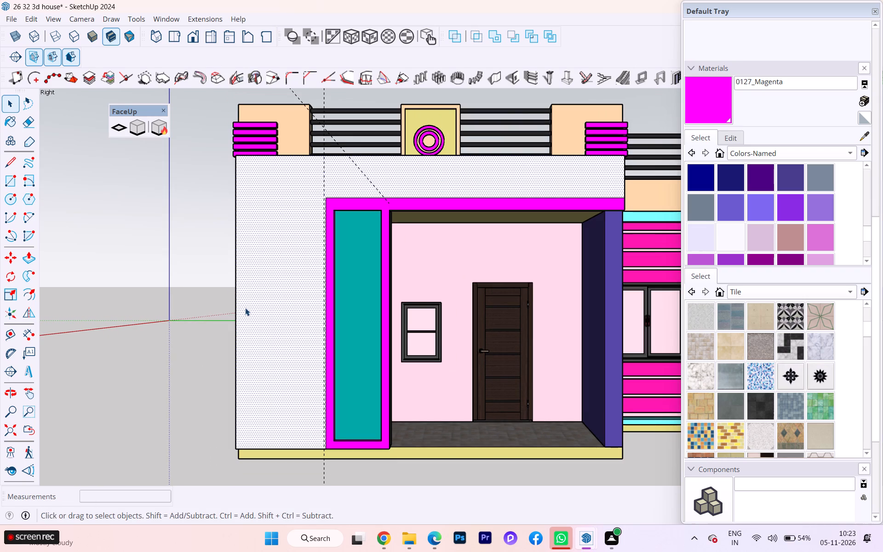
scroll(245, 305, down, 2)
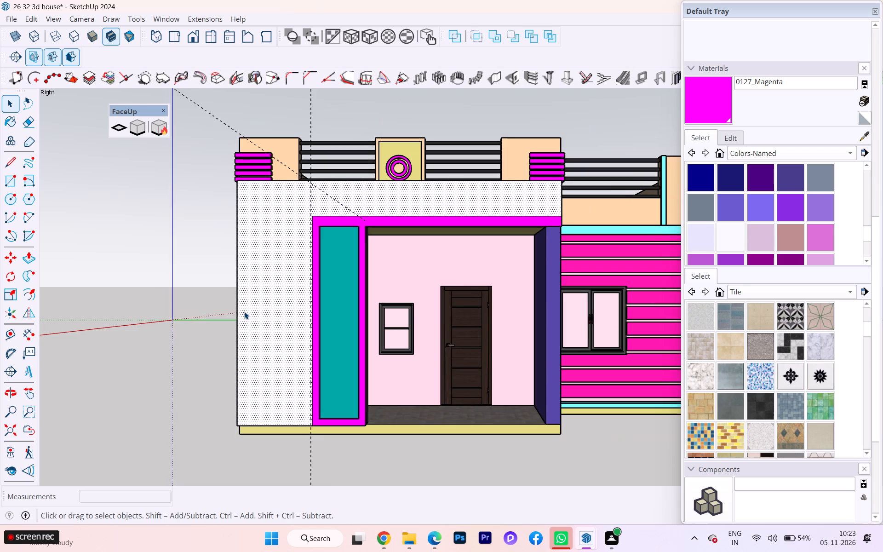
scroll(247, 304, down, 1)
scroll(247, 304, up, 1)
scroll(247, 304, down, 2)
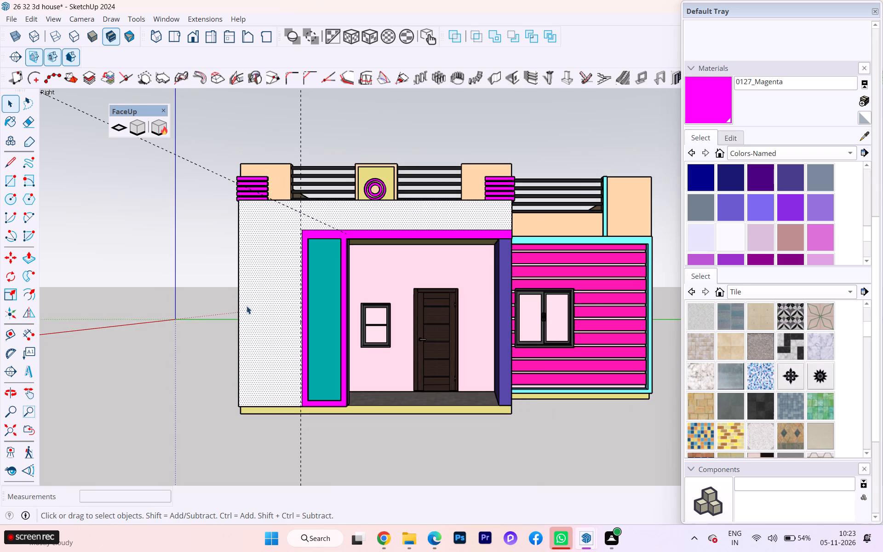
scroll(234, 412, down, 1)
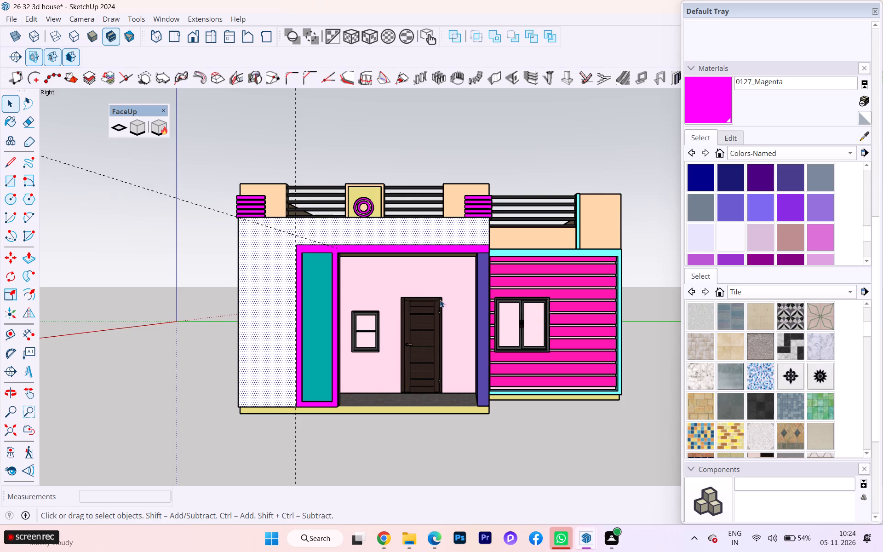
scroll(477, 304, down, 2)
middle_drag(506, 333, 397, 356)
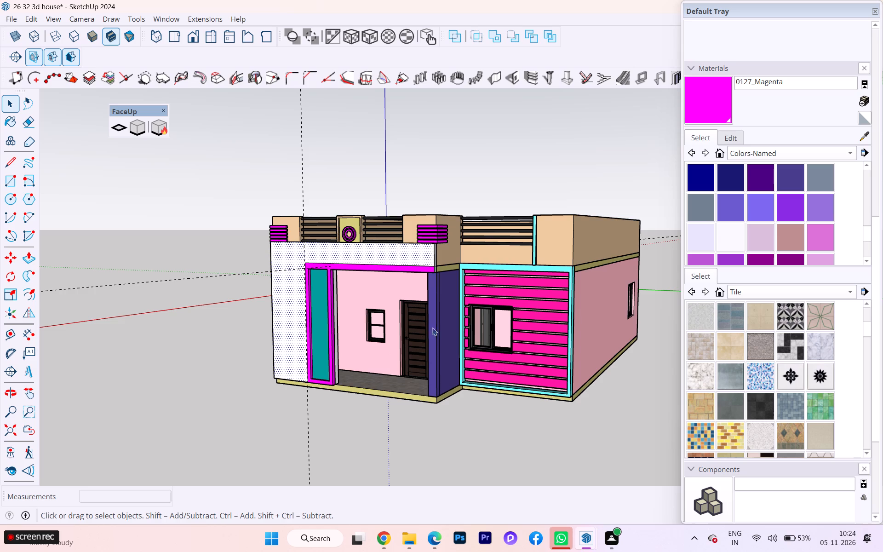
scroll(439, 322, up, 7)
scroll(389, 311, up, 2)
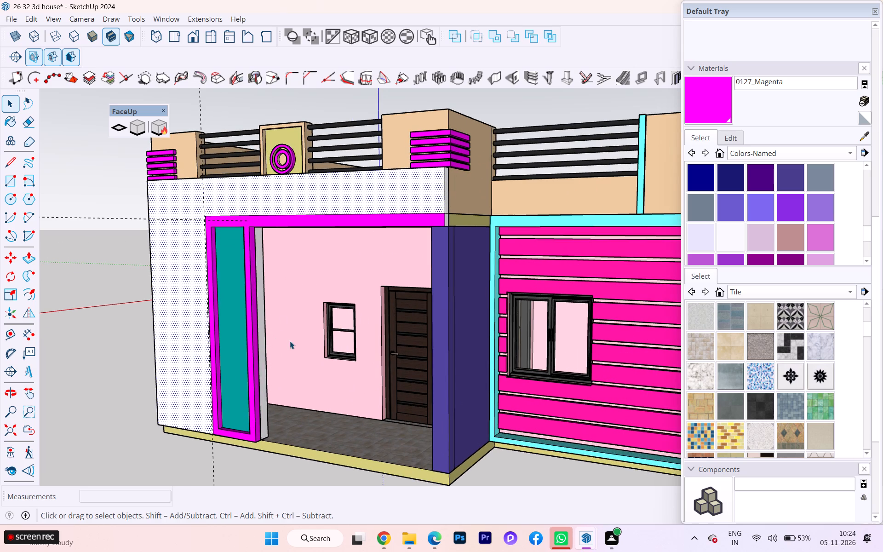
Paint the porch side wall behind the magenta-framed panel with 0109_DarkSlateBlue sampled from the opposite porch wall, and clear the selection.
click(261, 331)
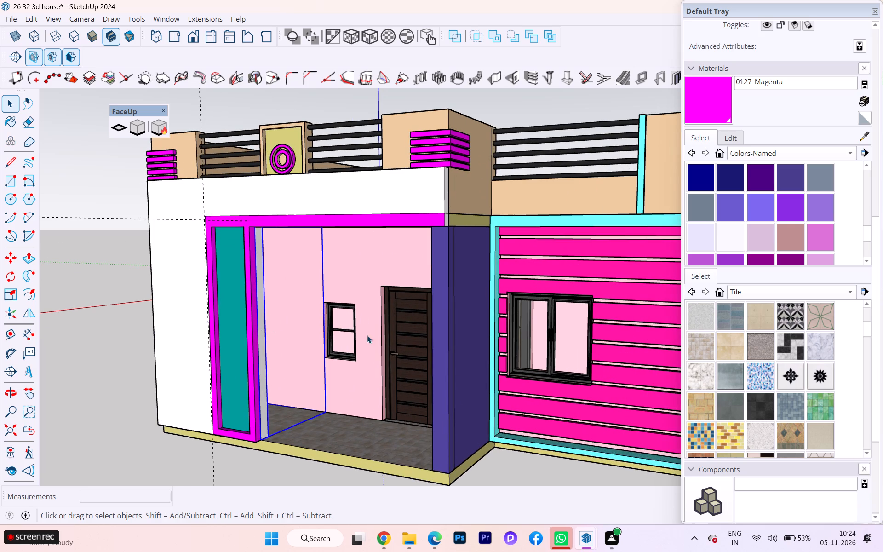
click(865, 135)
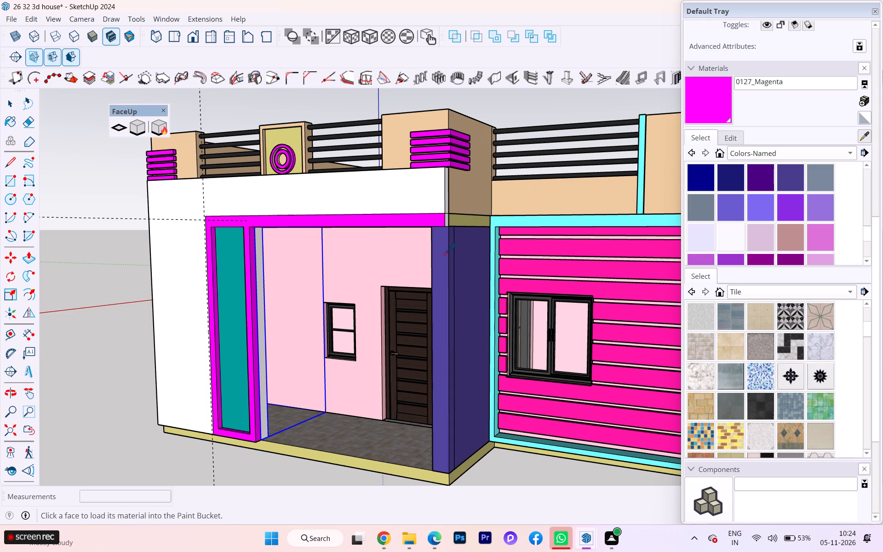
click(446, 253)
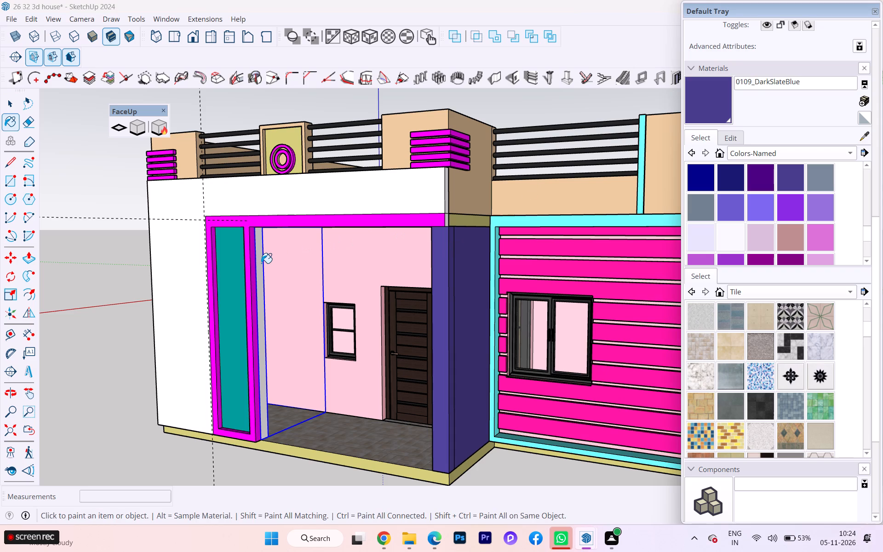
click(261, 263)
scroll(187, 203, down, 1)
middle_drag(237, 225, 286, 222)
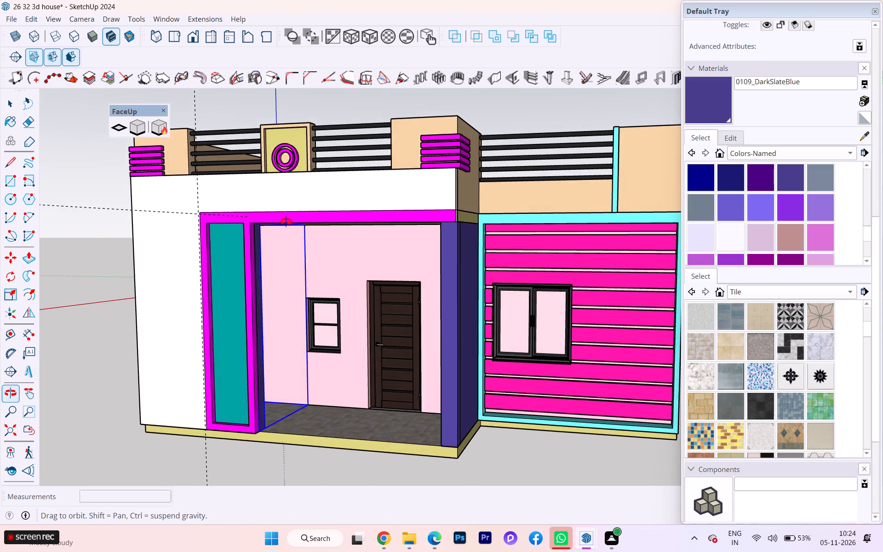
middle_drag(286, 222, 617, 259)
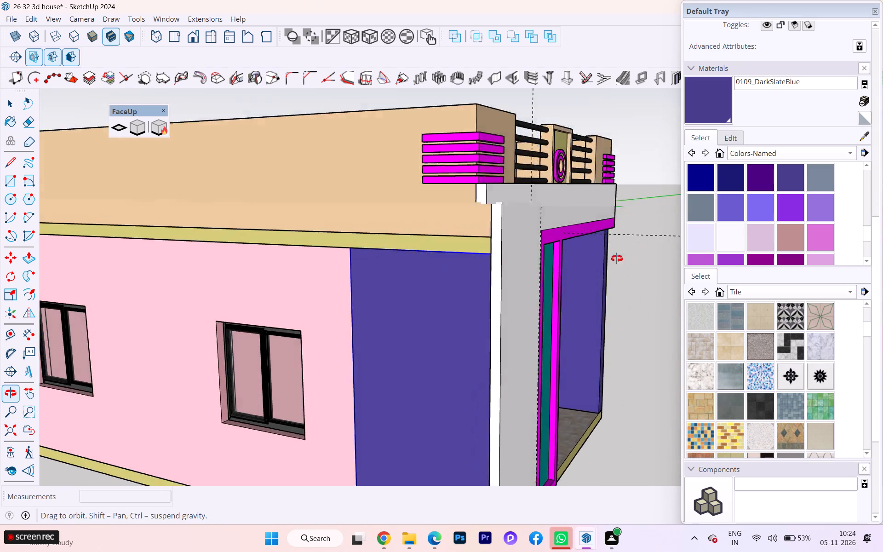
middle_drag(617, 259, 469, 298)
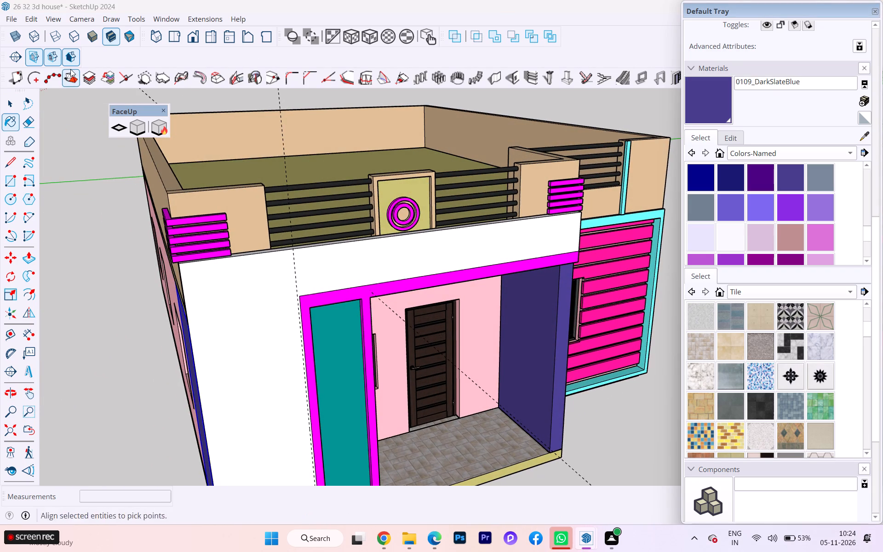
click(9, 103)
click(60, 187)
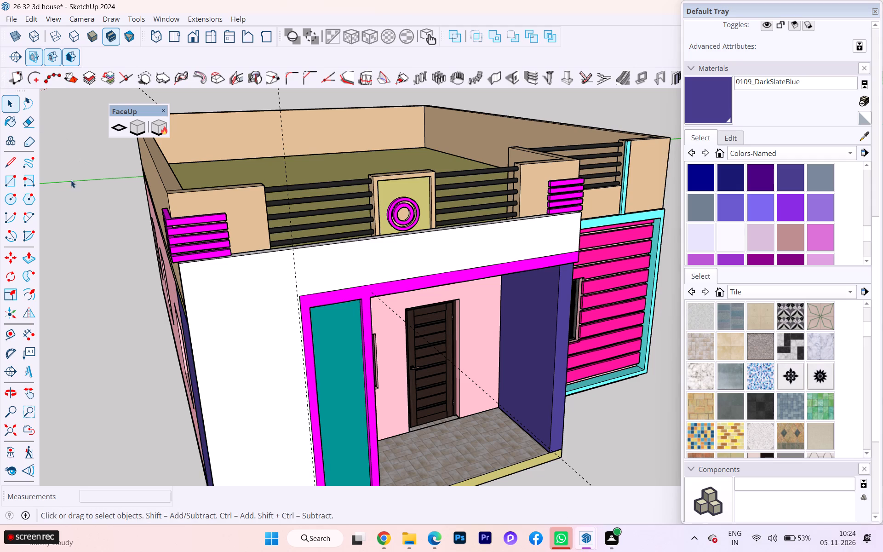
Examine the house front, the porch walls and the parapet in the standard Right view and from several angles.
scroll(82, 174, down, 1)
middle_drag(91, 138, 100, 117)
scroll(191, 197, down, 5)
middle_drag(404, 192, 384, 205)
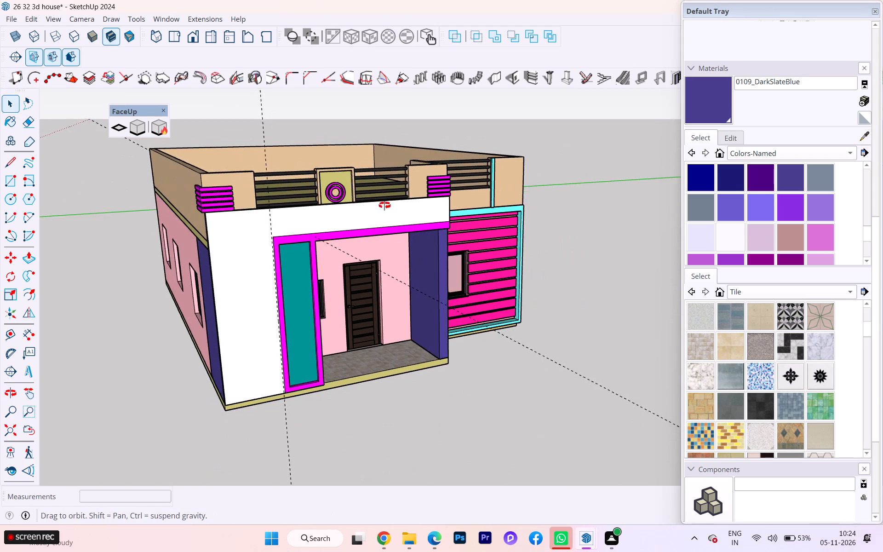
middle_drag(384, 205, 151, 206)
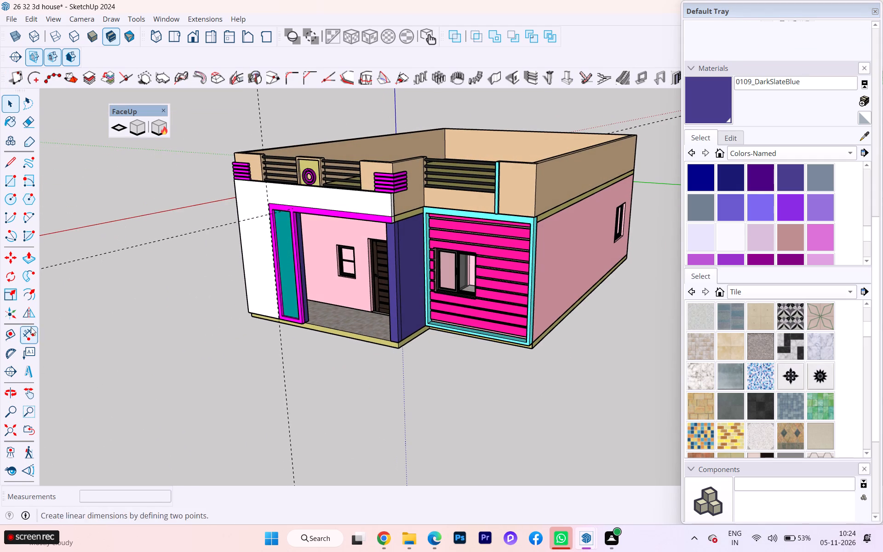
click(14, 420)
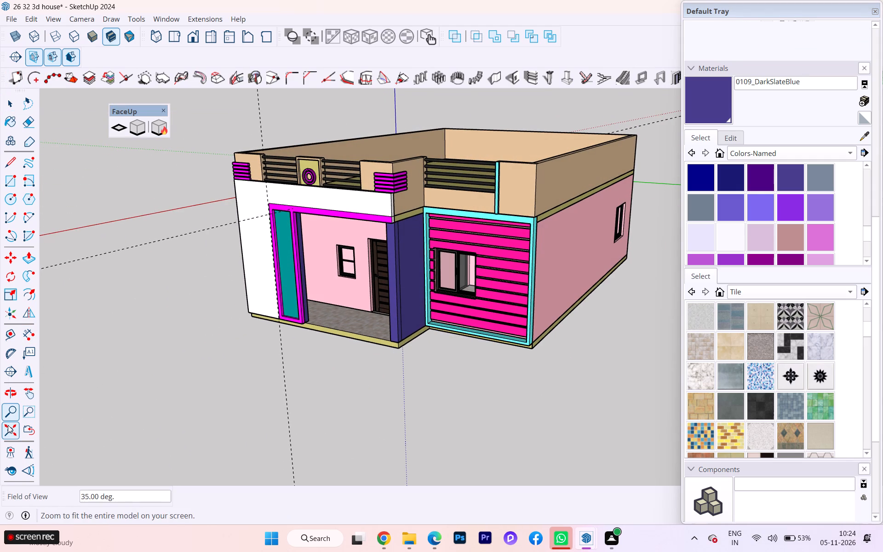
click(8, 425)
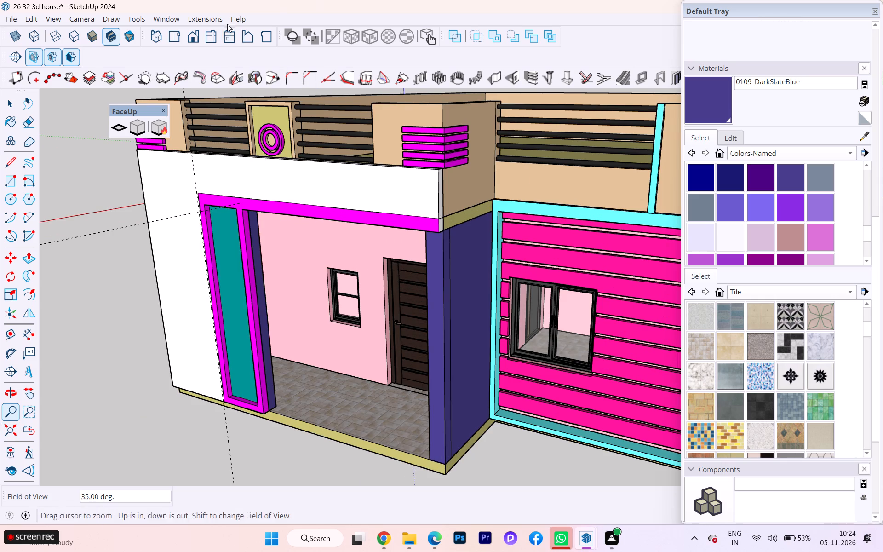
click(212, 35)
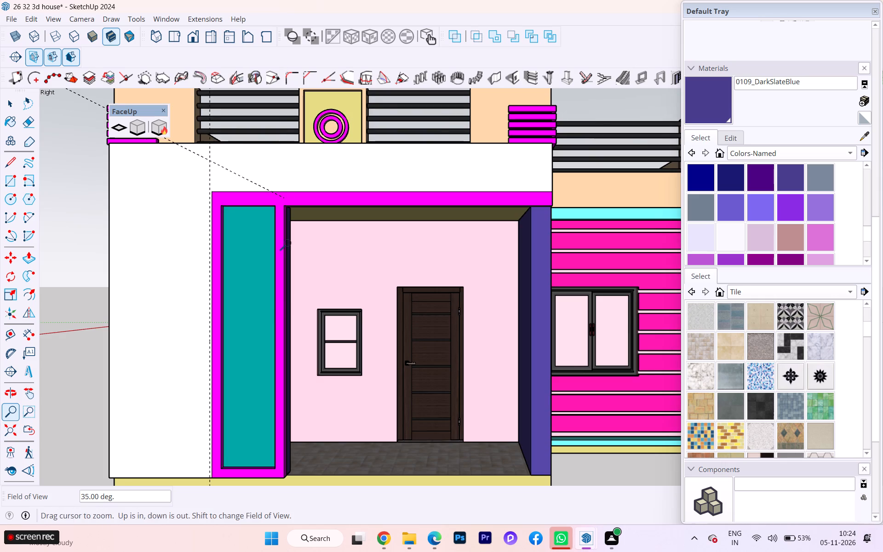
scroll(319, 398, down, 3)
scroll(350, 359, up, 6)
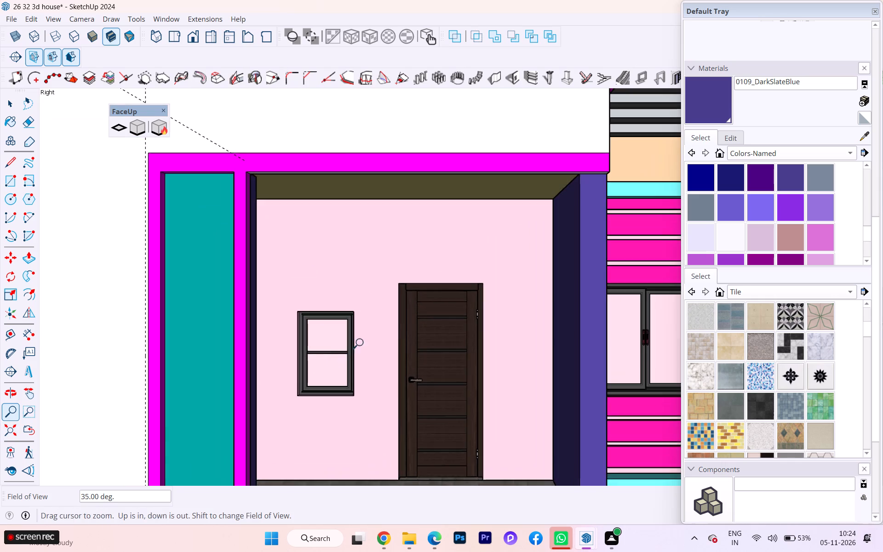
scroll(427, 322, down, 1)
scroll(428, 321, up, 2)
scroll(429, 319, down, 1)
scroll(469, 278, down, 8)
scroll(469, 277, up, 2)
scroll(469, 277, down, 4)
middle_drag(502, 292, 493, 299)
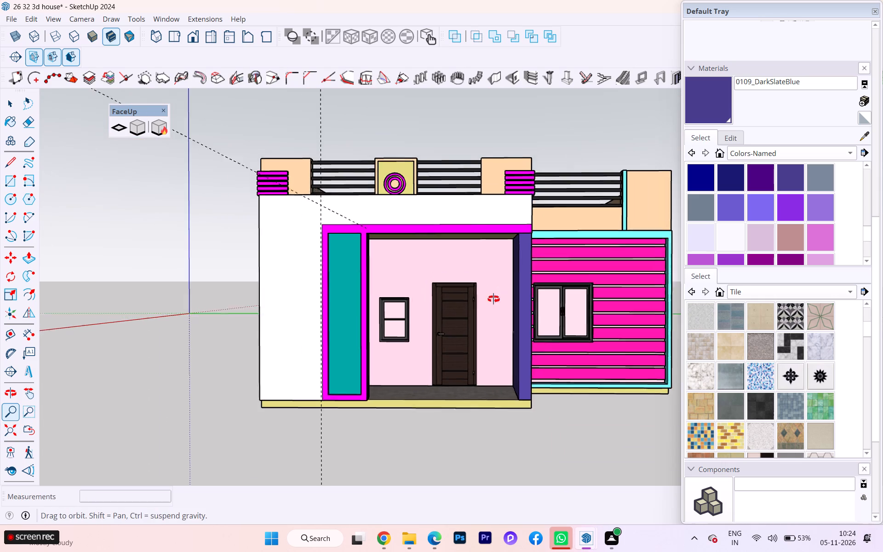
middle_drag(493, 299, 462, 329)
scroll(365, 268, down, 1)
middle_drag(365, 270, 508, 265)
middle_drag(389, 206, 356, 155)
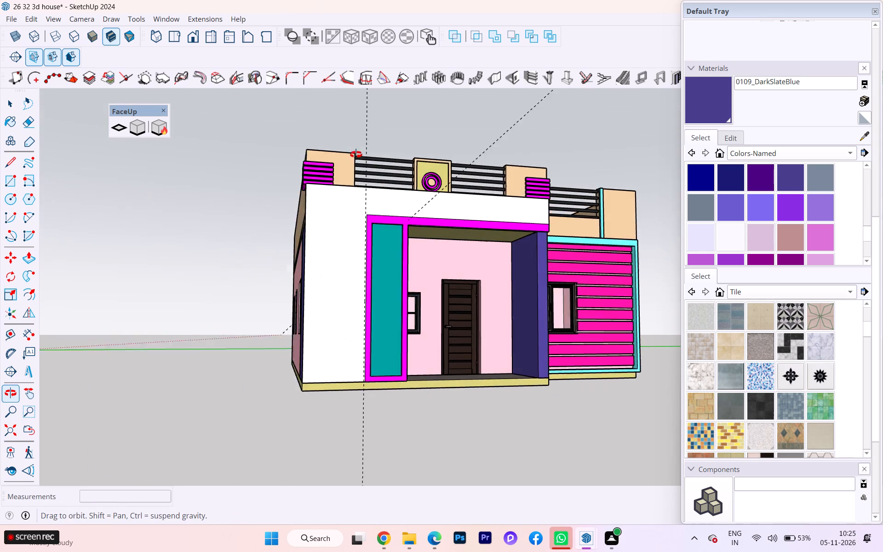
middle_drag(356, 155, 296, 144)
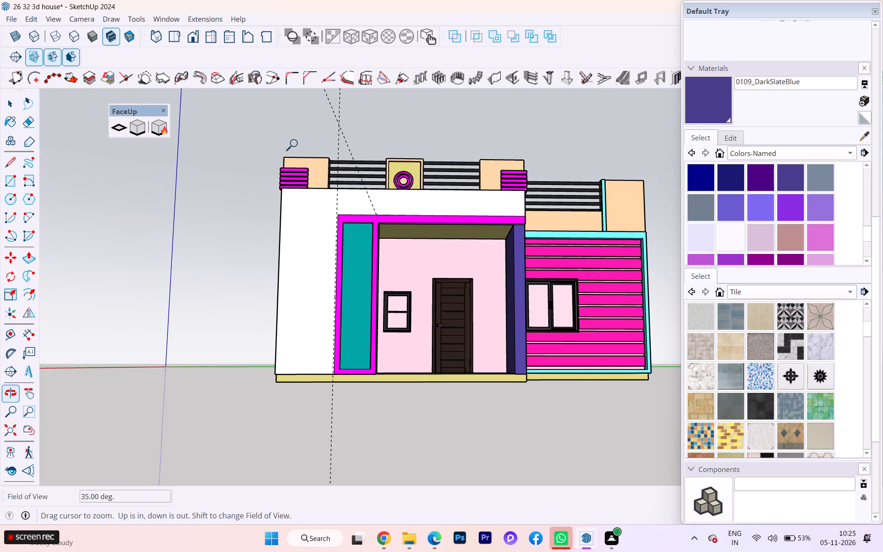
scroll(350, 145, up, 1)
scroll(356, 151, down, 1)
scroll(361, 158, up, 2)
scroll(361, 158, down, 1)
scroll(361, 158, up, 1)
scroll(387, 190, up, 5)
scroll(387, 196, down, 1)
scroll(387, 196, up, 4)
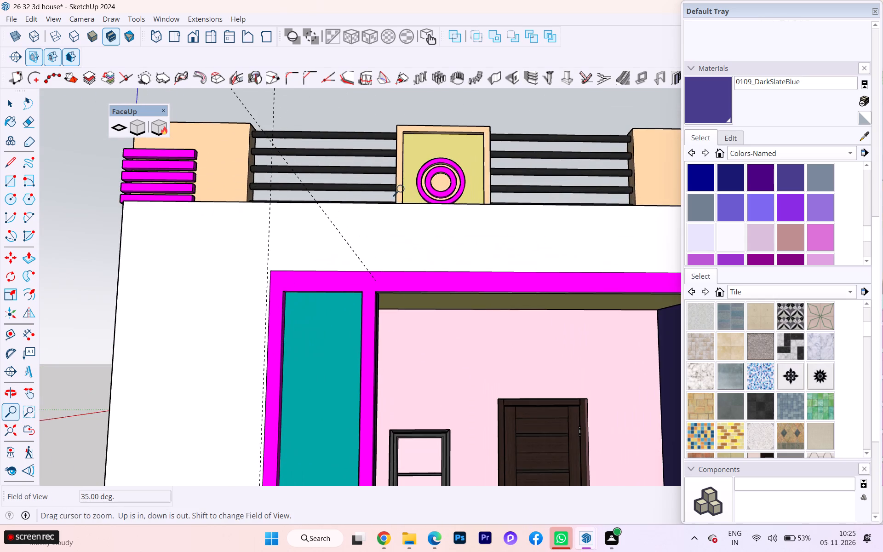
scroll(405, 188, down, 9)
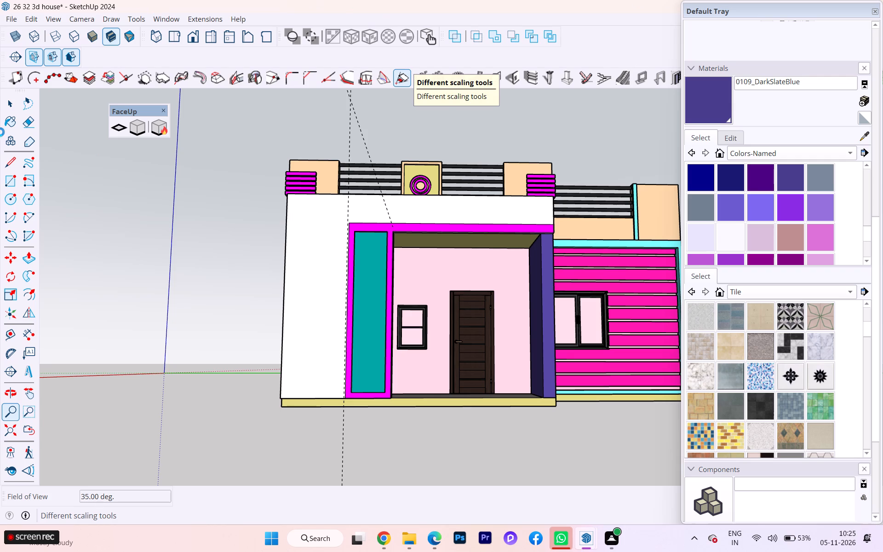
Select the white front wall face and examine the wall, porch and side wall from several angles.
click(11, 99)
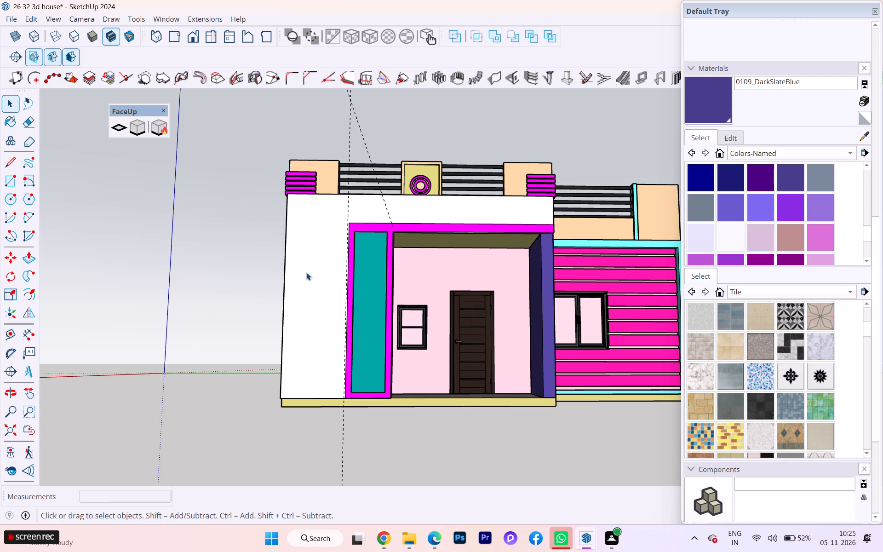
click(292, 264)
scroll(290, 251, down, 1)
middle_drag(292, 249, 373, 257)
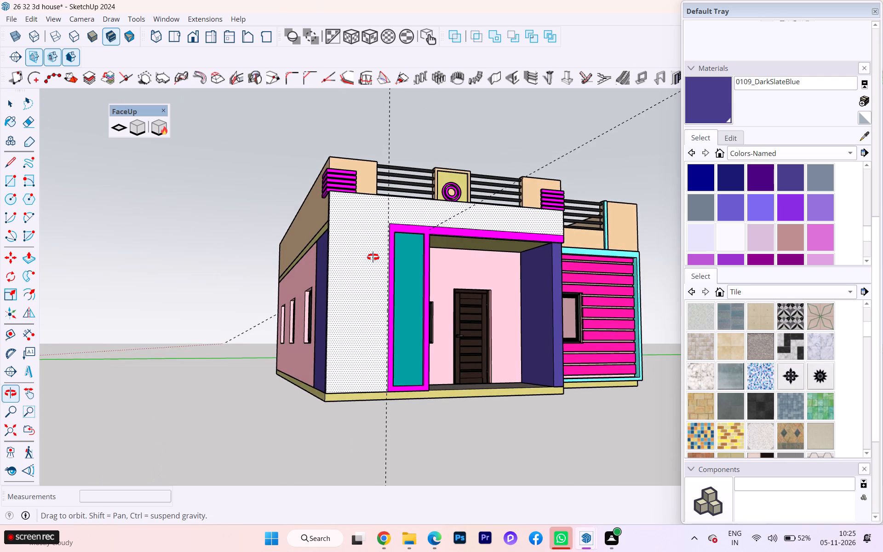
middle_drag(373, 257, 365, 266)
scroll(355, 227, up, 3)
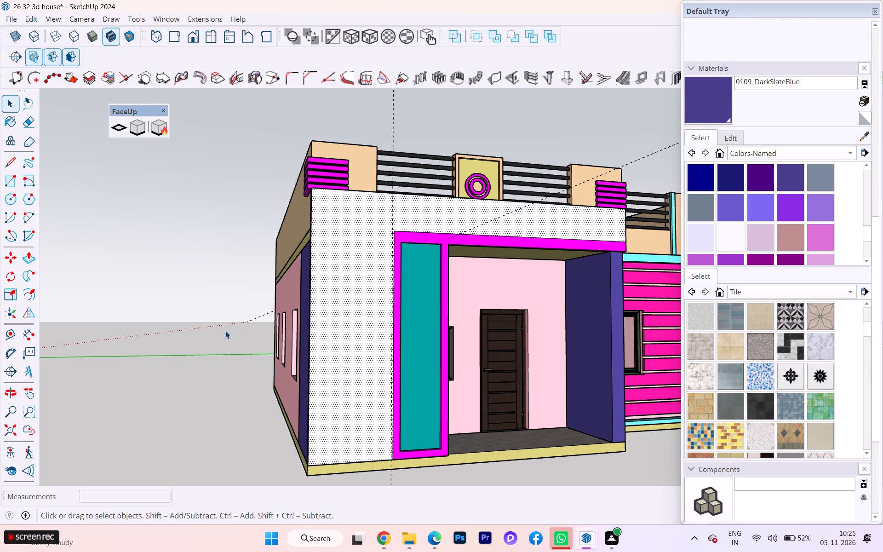
scroll(190, 348, down, 1)
middle_drag(169, 353, 346, 358)
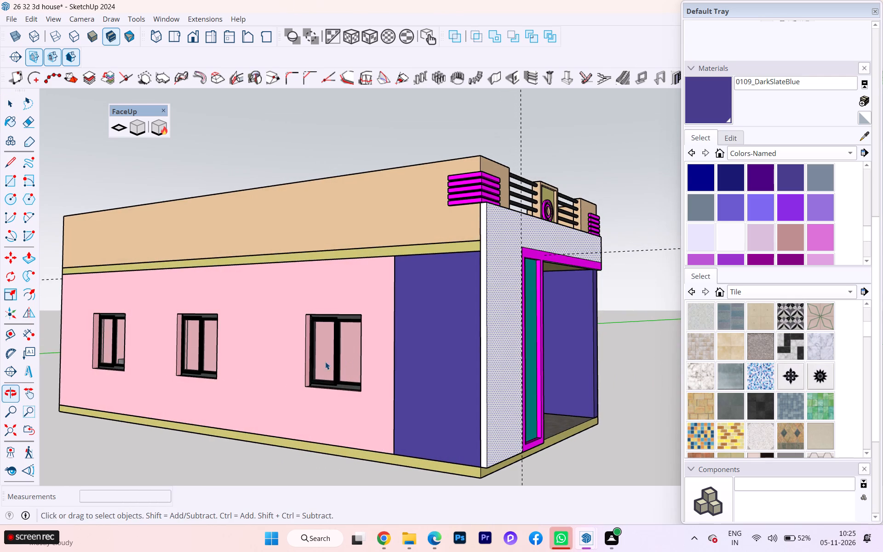
scroll(466, 350, down, 1)
scroll(503, 350, up, 1)
scroll(503, 350, down, 1)
scroll(503, 350, up, 2)
scroll(503, 350, down, 1)
scroll(503, 350, up, 2)
middle_drag(507, 346, 492, 353)
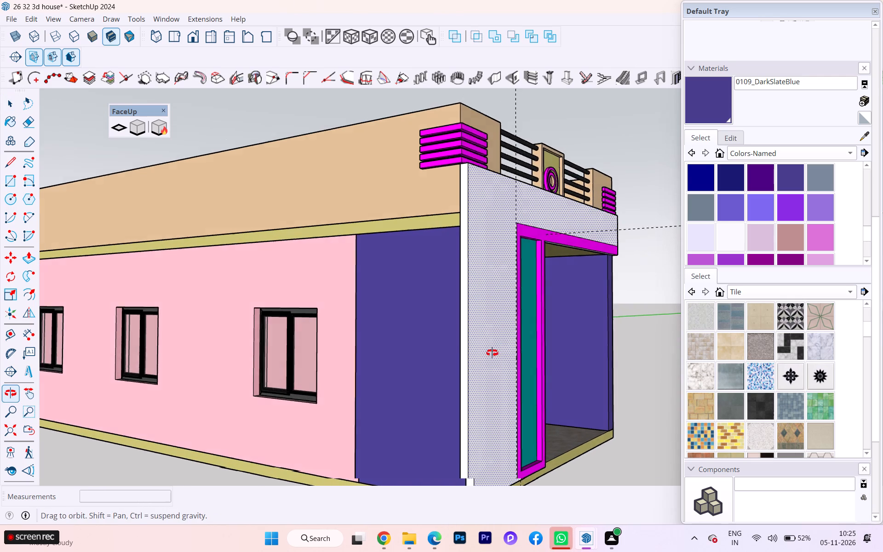
middle_drag(492, 353, 252, 293)
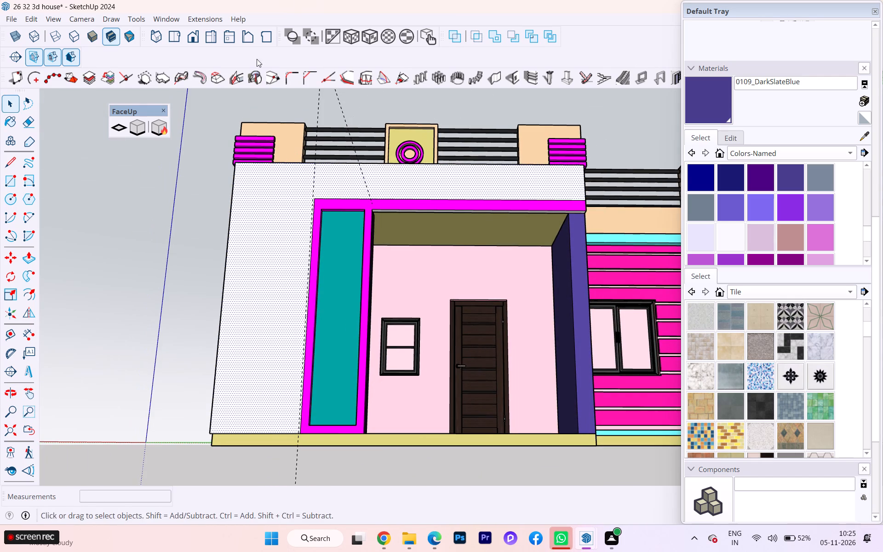
Examine the whole house front, including the porch and striped wall, in the standard Right view.
click(212, 29)
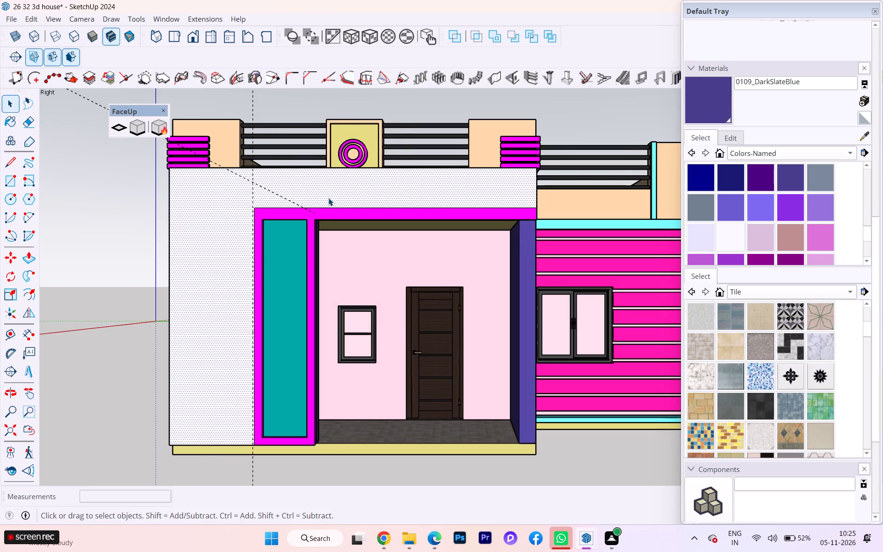
scroll(328, 221, down, 7)
scroll(436, 294, up, 4)
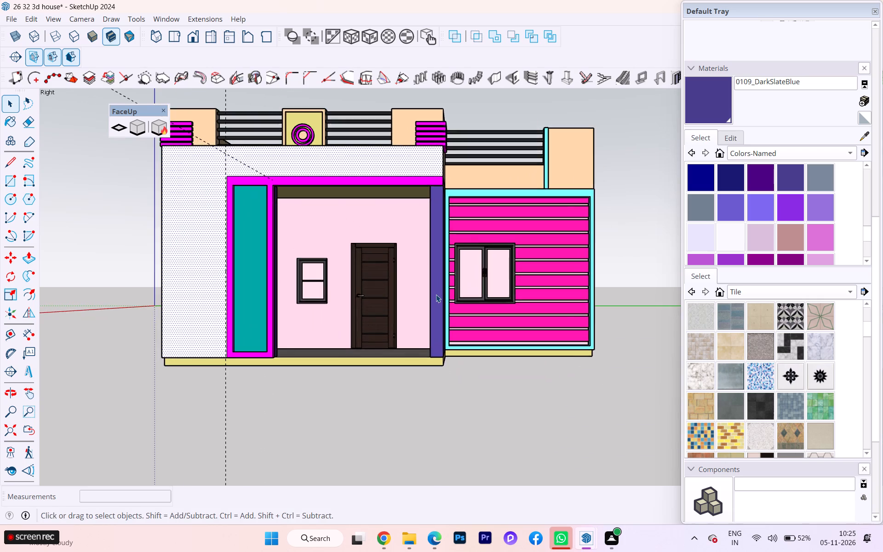
scroll(481, 305, up, 4)
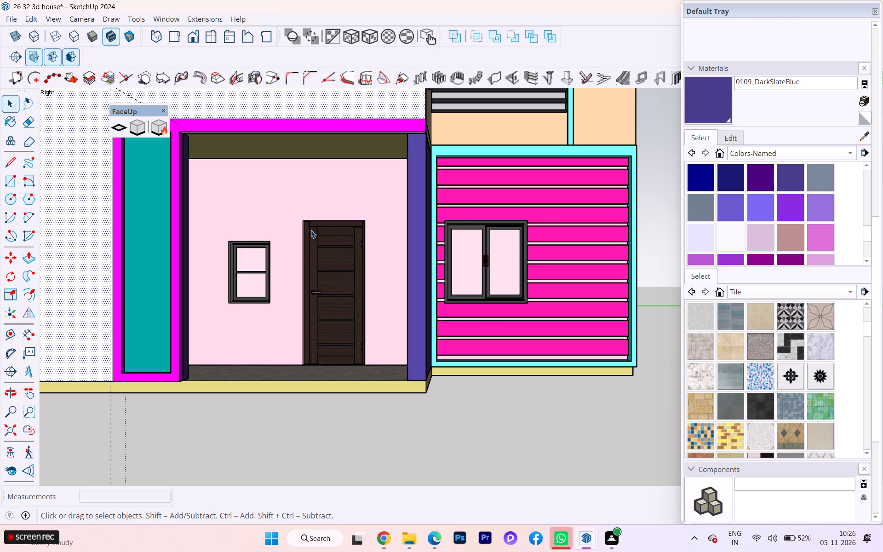
scroll(329, 307, down, 1)
scroll(323, 314, up, 3)
scroll(323, 314, down, 1)
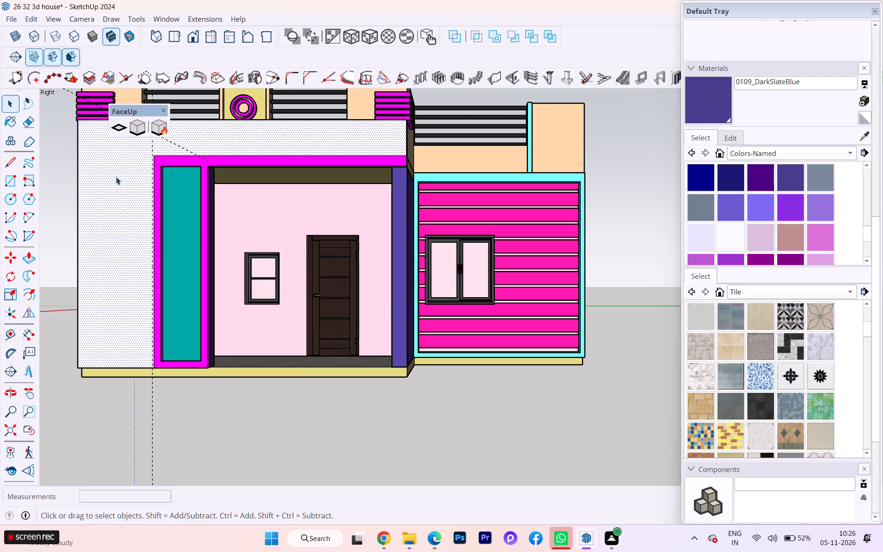
Delete all construction guides from the model.
click(27, 20)
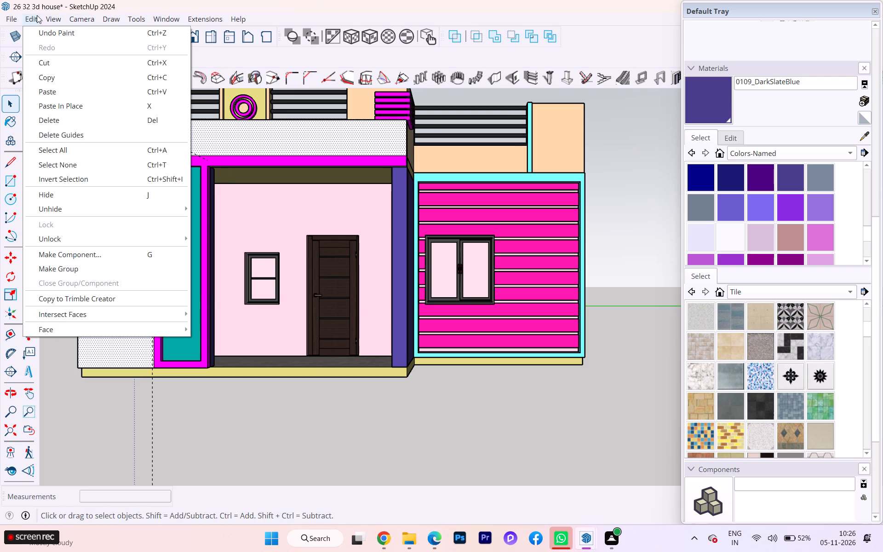
double_click(37, 15)
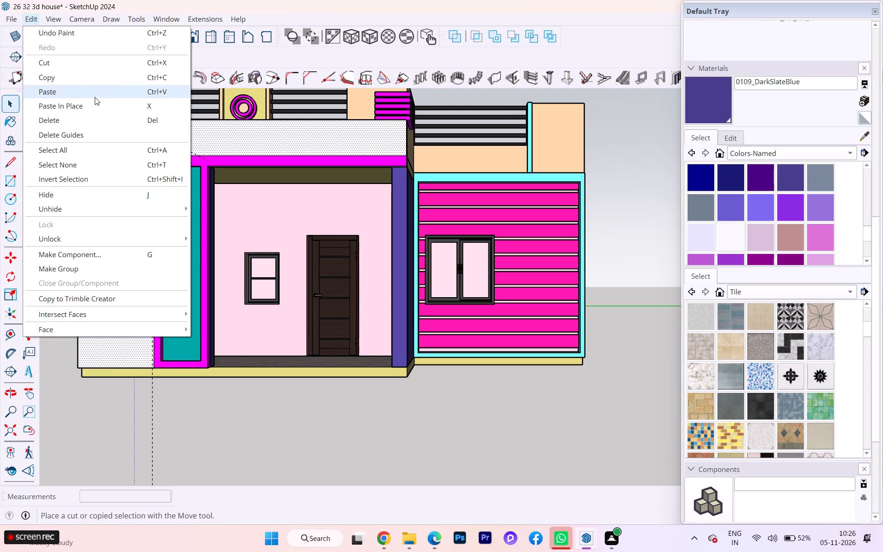
click(96, 138)
Copy the bottom edge of the white front wall face 6" straight up, beside the magenta-framed panel.
scroll(220, 360, down, 1)
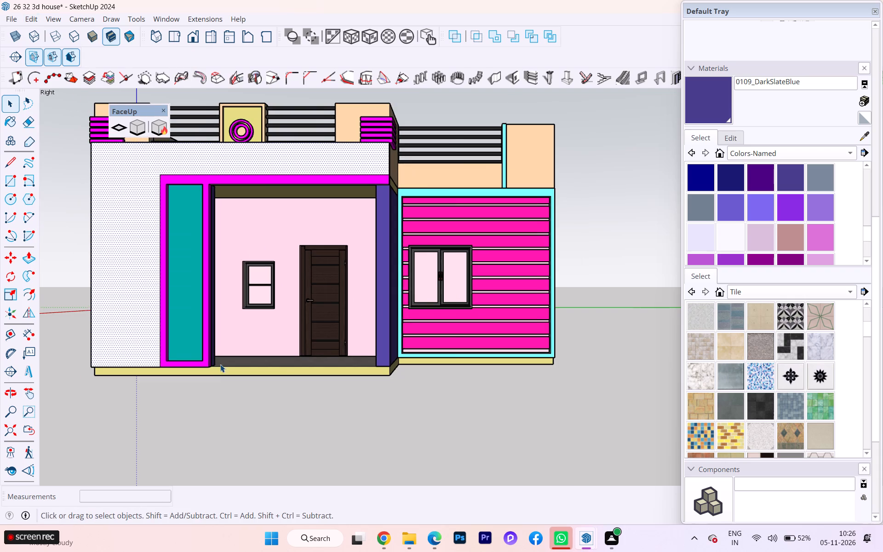
middle_drag(251, 370, 437, 382)
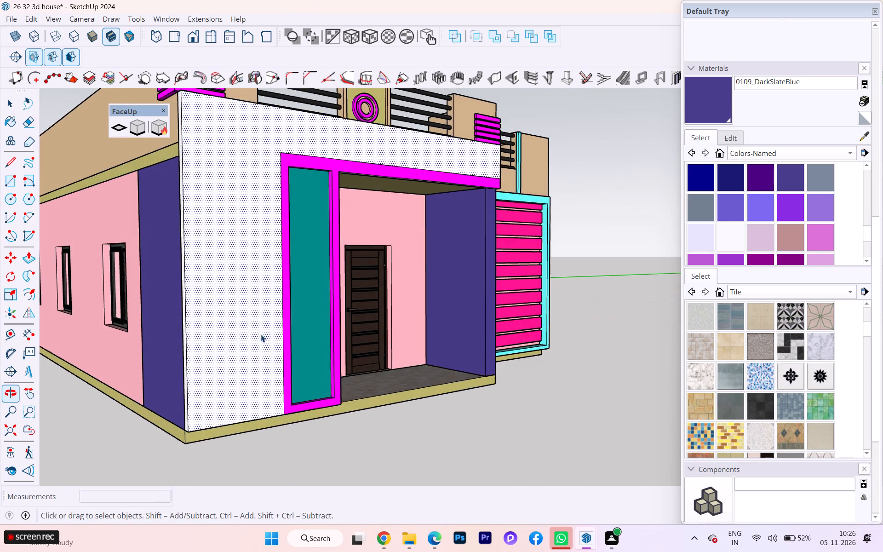
scroll(241, 394, up, 4)
scroll(241, 394, down, 1)
scroll(241, 394, up, 4)
click(255, 440)
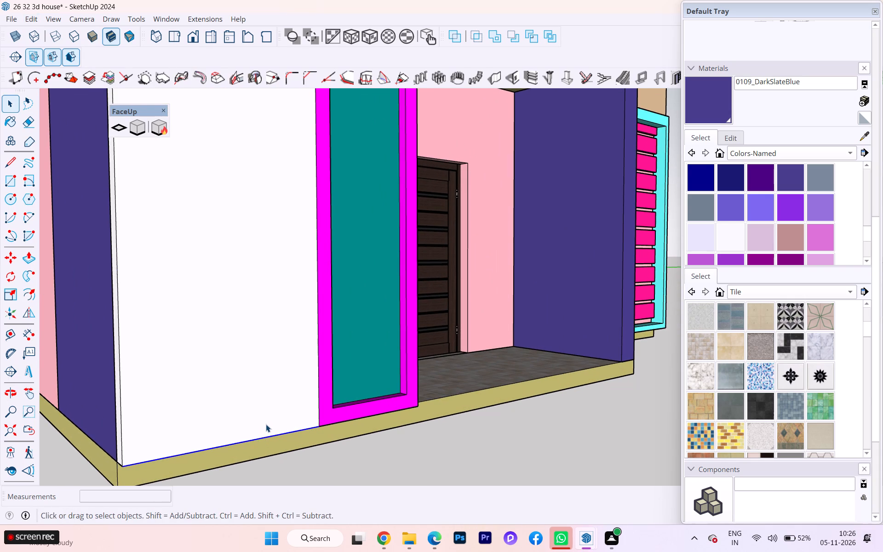
key(m)
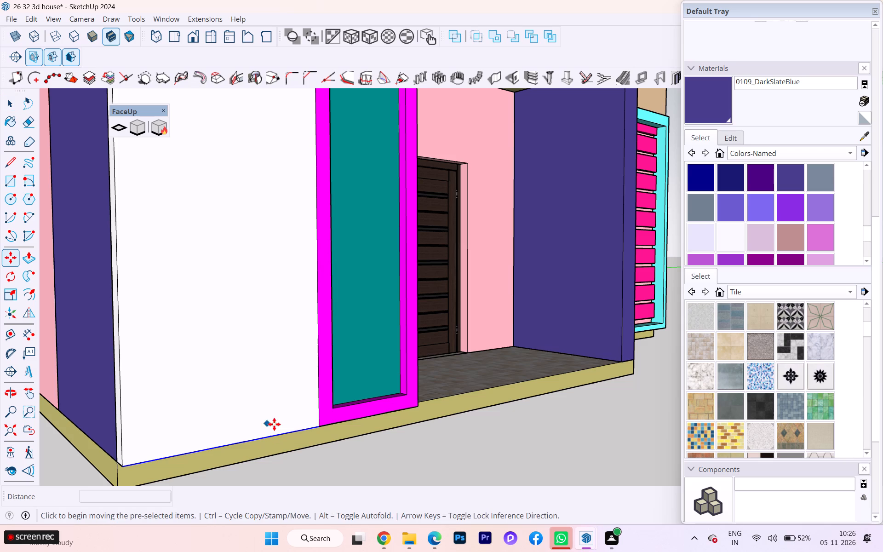
click(279, 436)
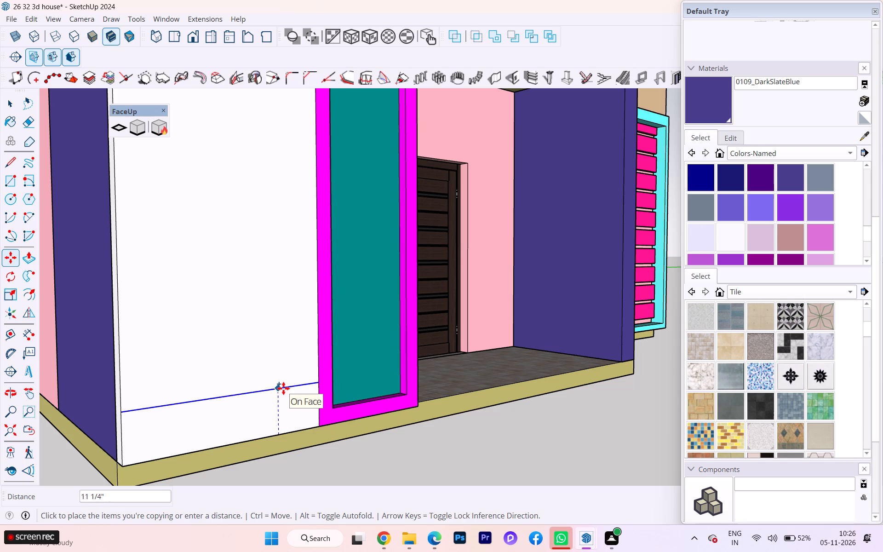
key(Up)
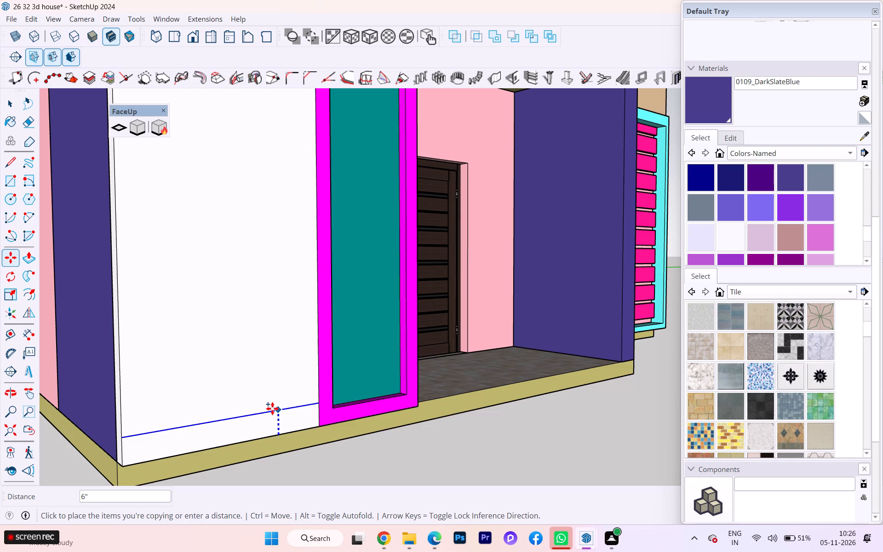
key(6)
key(Return)
Copy the new horizontal line on the white front wall 1" straight up to outline a narrow strip.
scroll(248, 472, up, 2)
scroll(248, 472, down, 3)
scroll(248, 472, up, 2)
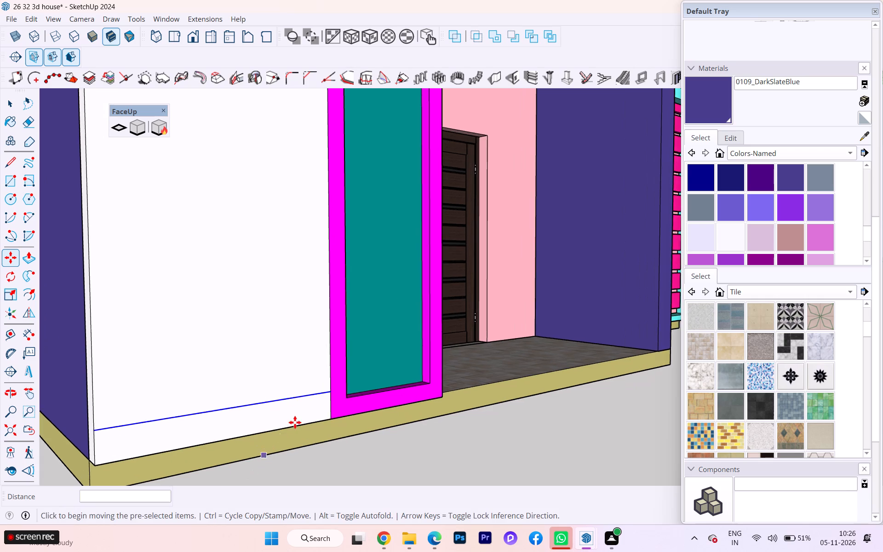
scroll(295, 422, up, 2)
scroll(199, 428, down, 1)
scroll(272, 416, up, 3)
scroll(272, 416, down, 2)
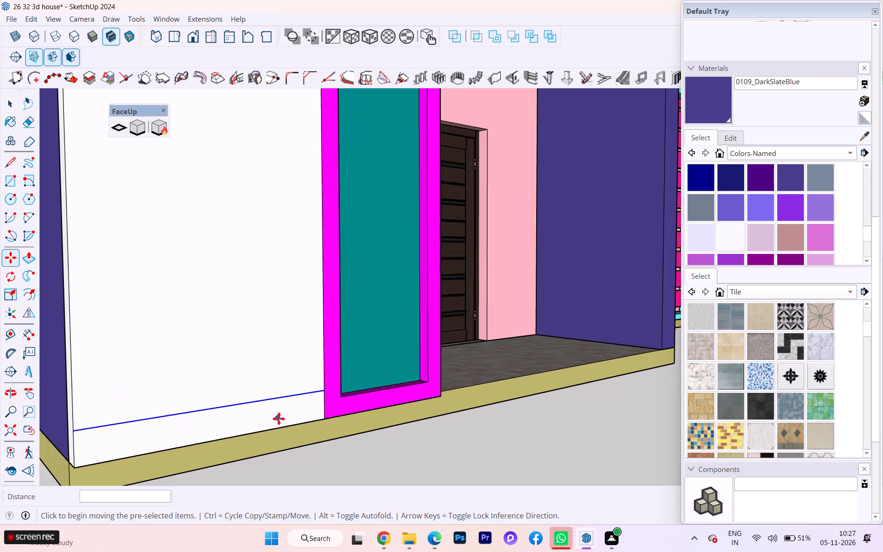
scroll(280, 419, down, 2)
click(271, 399)
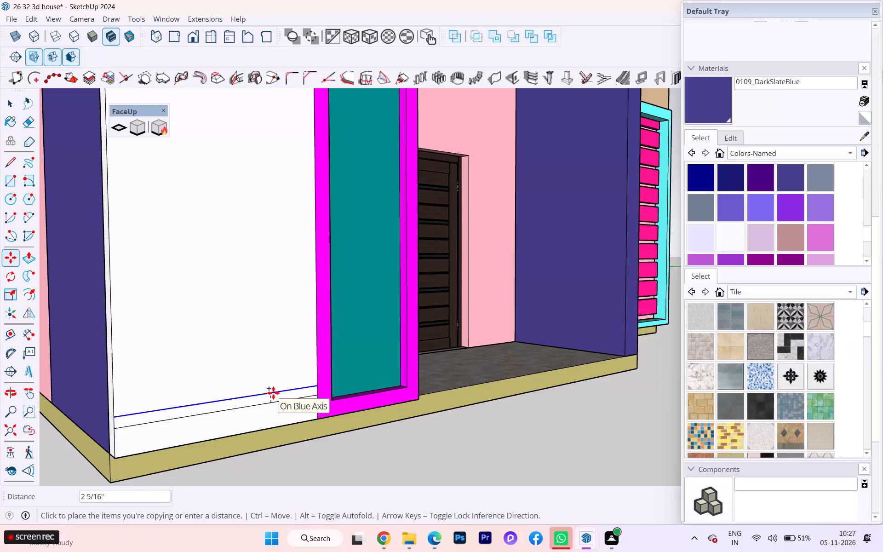
key(Up)
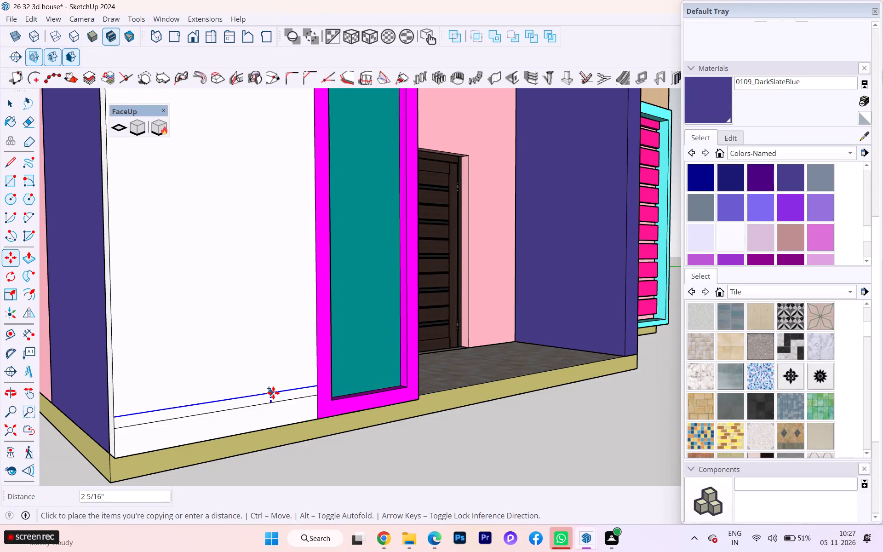
key(1)
key(Return)
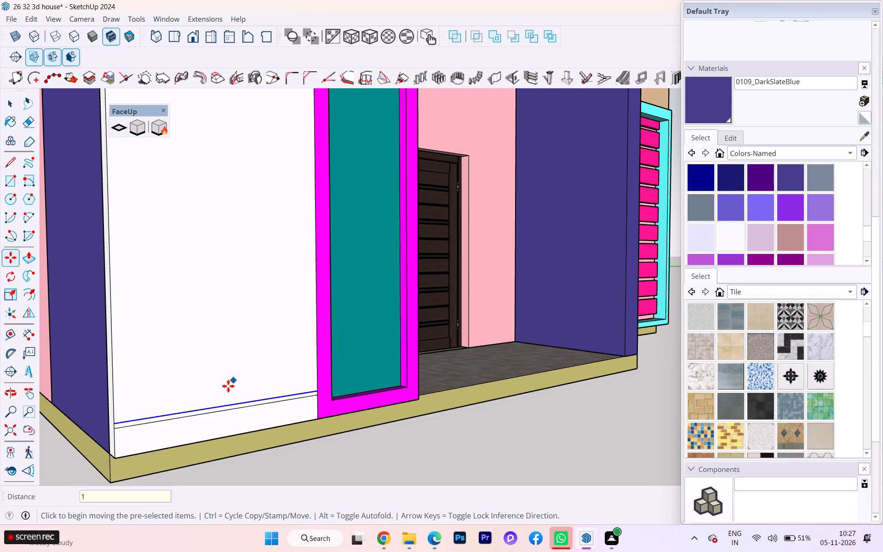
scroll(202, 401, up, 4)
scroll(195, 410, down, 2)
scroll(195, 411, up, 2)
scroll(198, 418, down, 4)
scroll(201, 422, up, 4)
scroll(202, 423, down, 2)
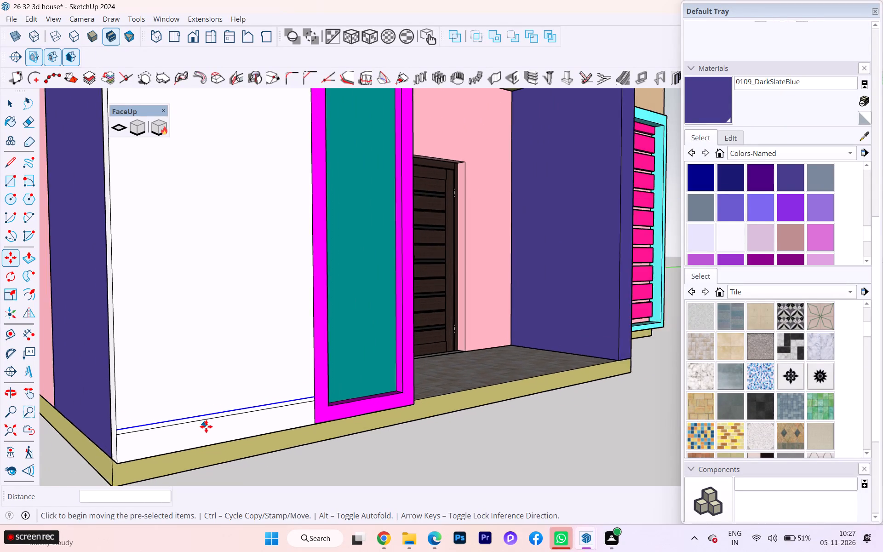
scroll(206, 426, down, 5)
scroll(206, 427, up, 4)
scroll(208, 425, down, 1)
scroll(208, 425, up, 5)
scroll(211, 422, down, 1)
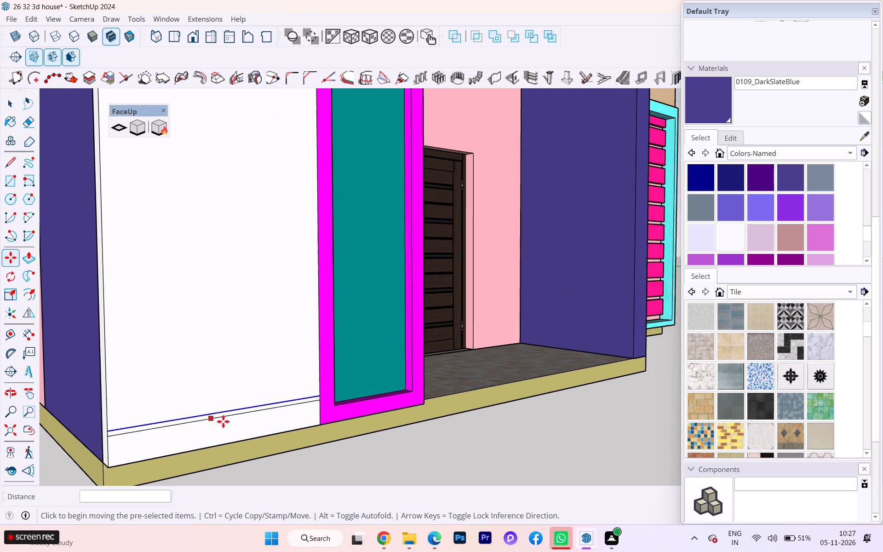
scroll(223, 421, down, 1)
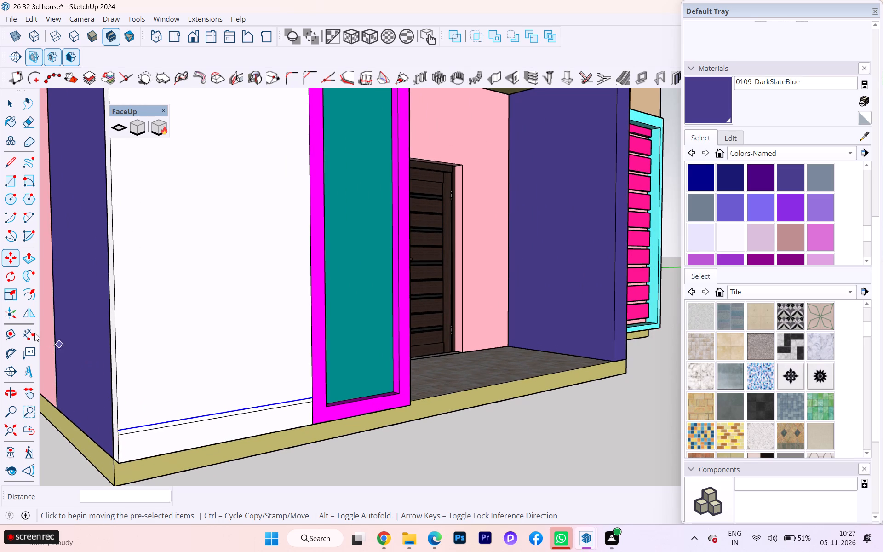
Copy the white front wall's bottom edge and the two strip lines 7" straight up, from the bottom corner to the upper strip line.
click(14, 106)
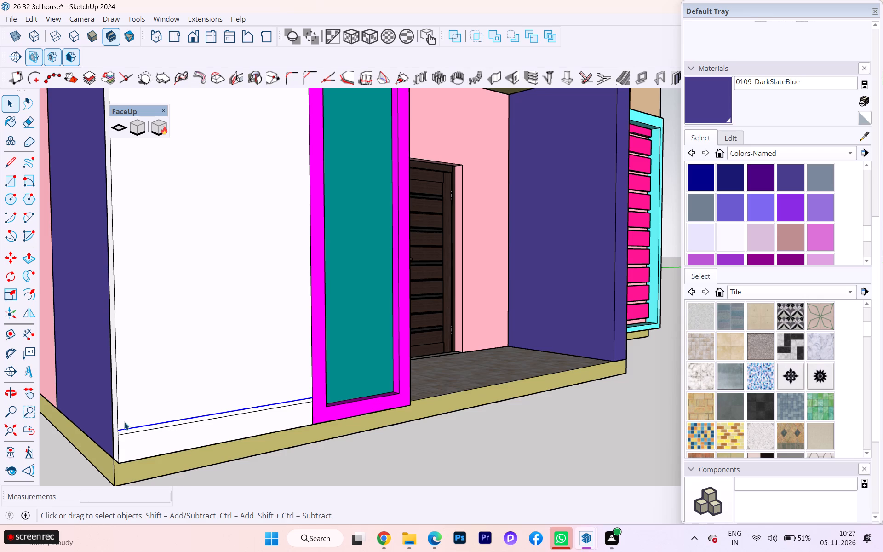
click(138, 461)
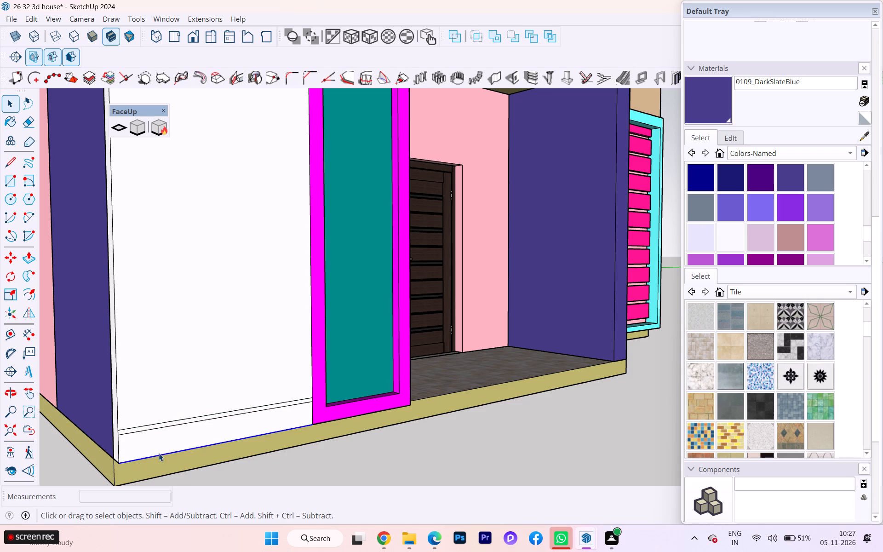
ctrl+click(172, 420)
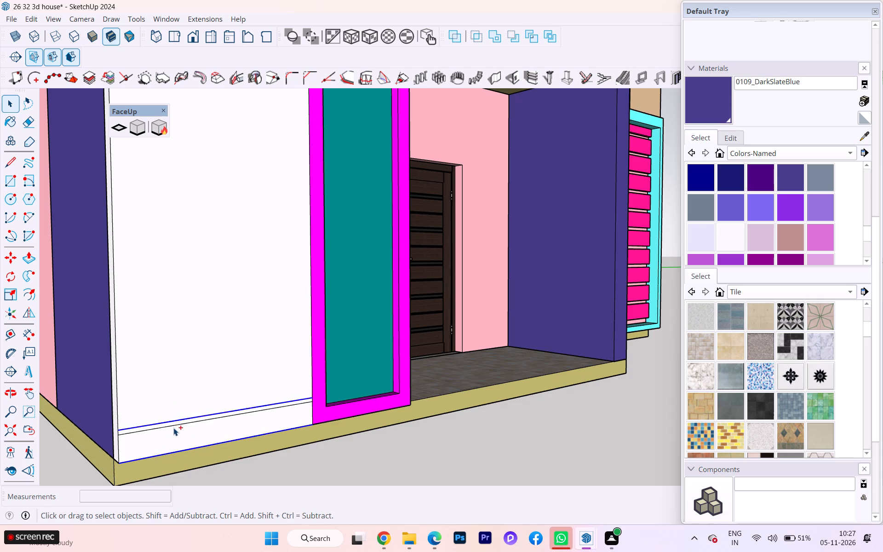
ctrl+click(173, 427)
ctrl+click(177, 427)
ctrl+click(184, 424)
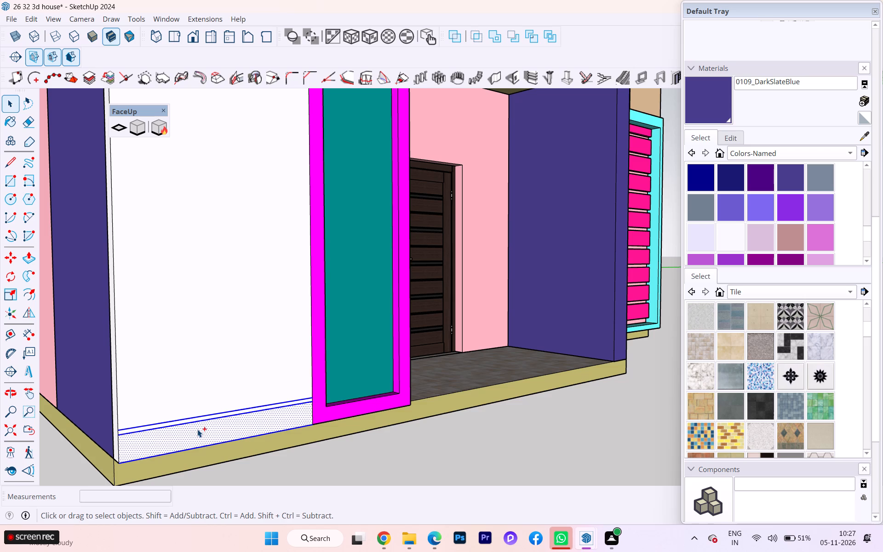
ctrl+click(197, 429)
shift+click(197, 430)
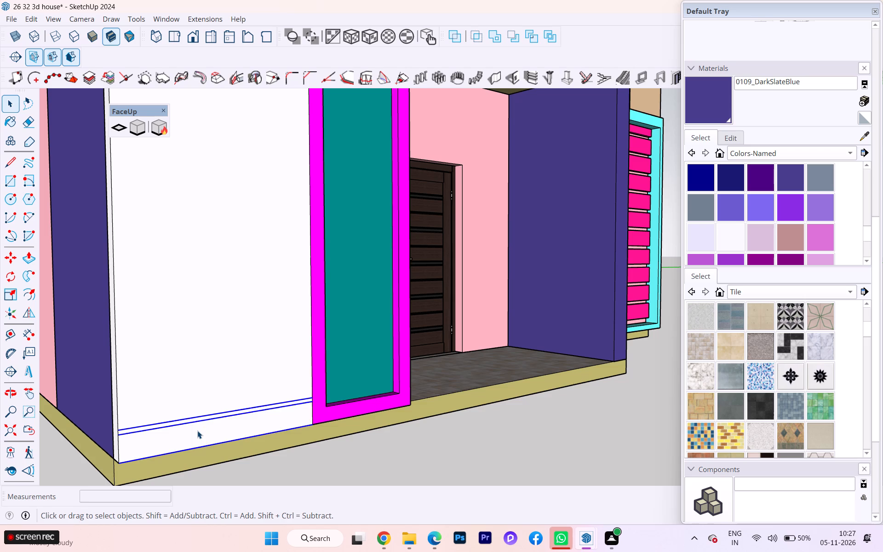
scroll(197, 431, up, 2)
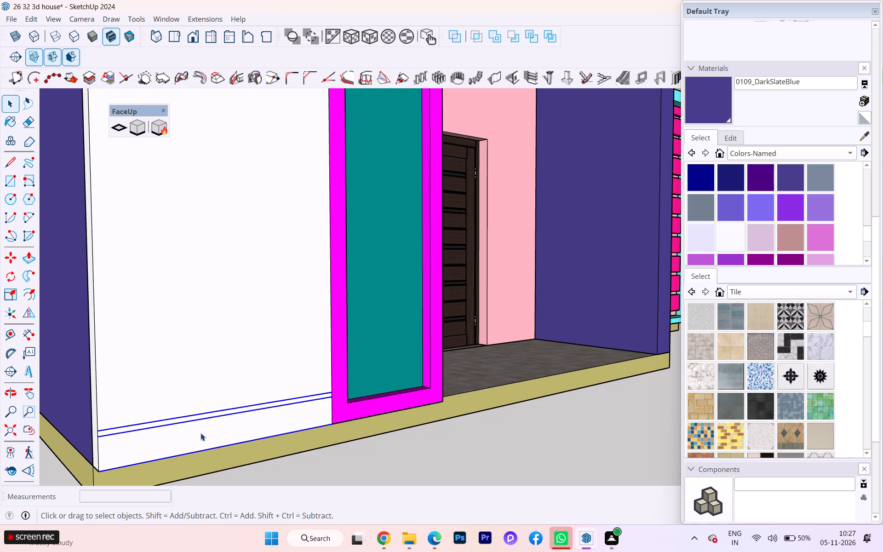
key(m)
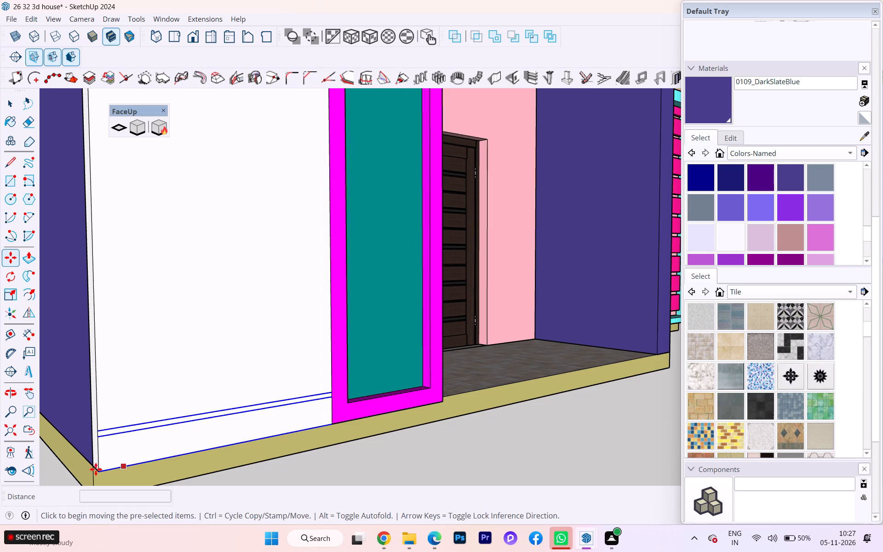
click(99, 470)
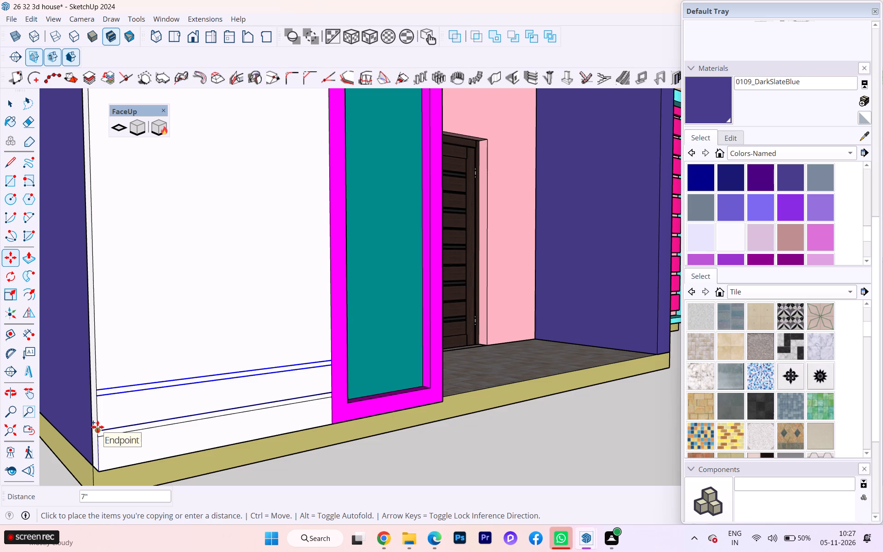
click(97, 427)
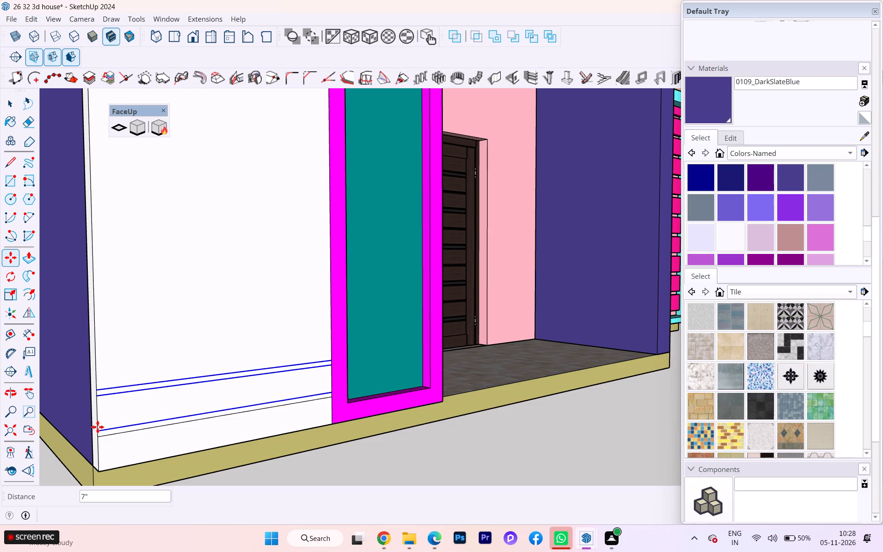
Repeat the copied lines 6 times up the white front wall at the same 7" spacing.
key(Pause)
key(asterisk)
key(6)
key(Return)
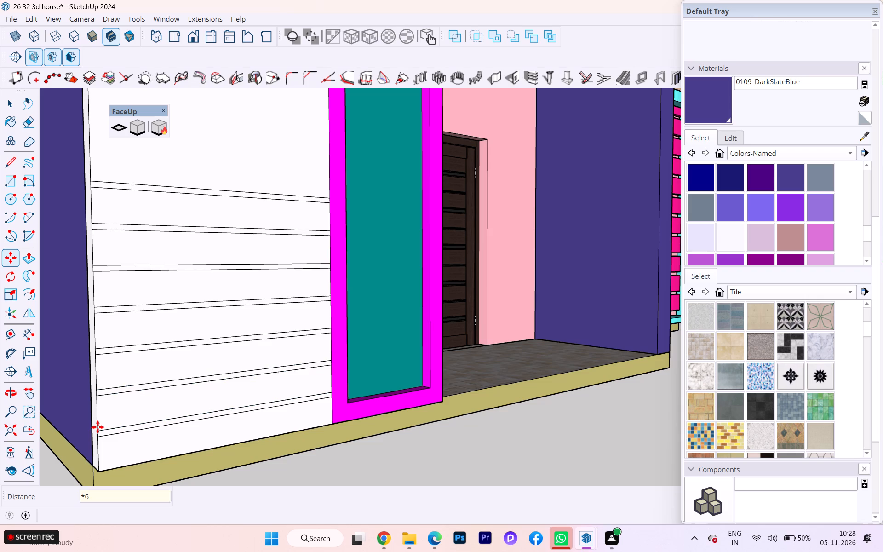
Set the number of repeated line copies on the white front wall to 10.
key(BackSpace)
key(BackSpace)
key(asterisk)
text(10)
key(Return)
Set the number of repeated line copies to 20 so the bands continue up the white front wall.
scroll(99, 425, down, 3)
scroll(185, 417, down, 3)
scroll(187, 415, up, 3)
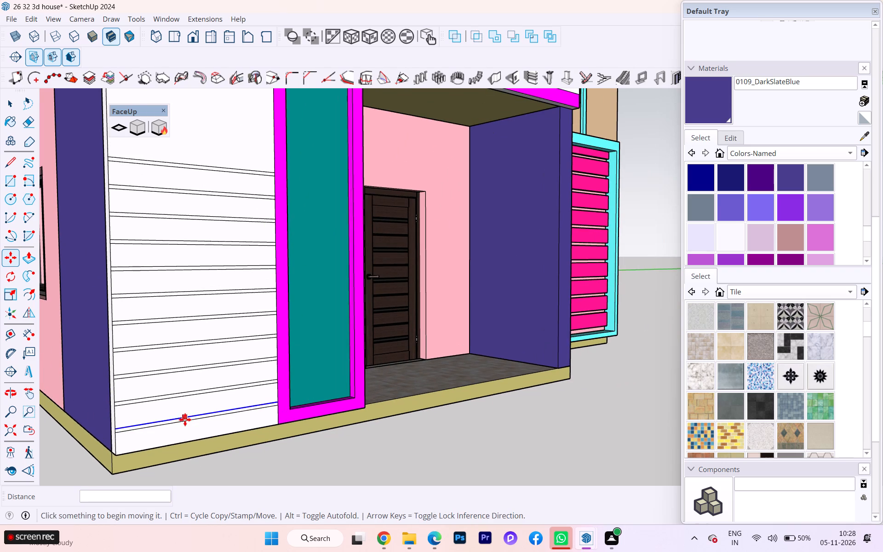
scroll(185, 420, down, 1)
scroll(185, 420, up, 1)
scroll(185, 420, down, 1)
scroll(185, 420, up, 1)
scroll(185, 420, down, 1)
scroll(185, 423, up, 2)
scroll(185, 423, down, 1)
scroll(185, 423, up, 1)
scroll(185, 423, down, 4)
scroll(166, 439, up, 1)
scroll(166, 439, down, 6)
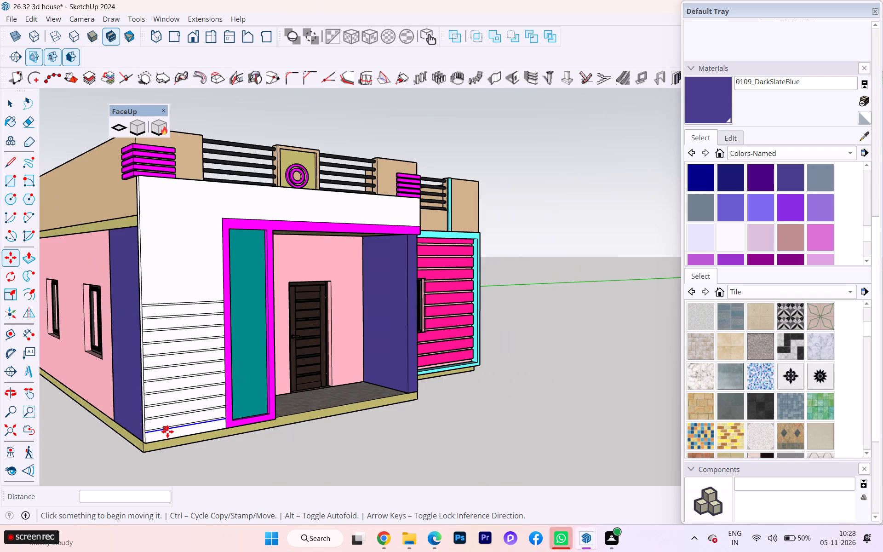
scroll(169, 431, up, 5)
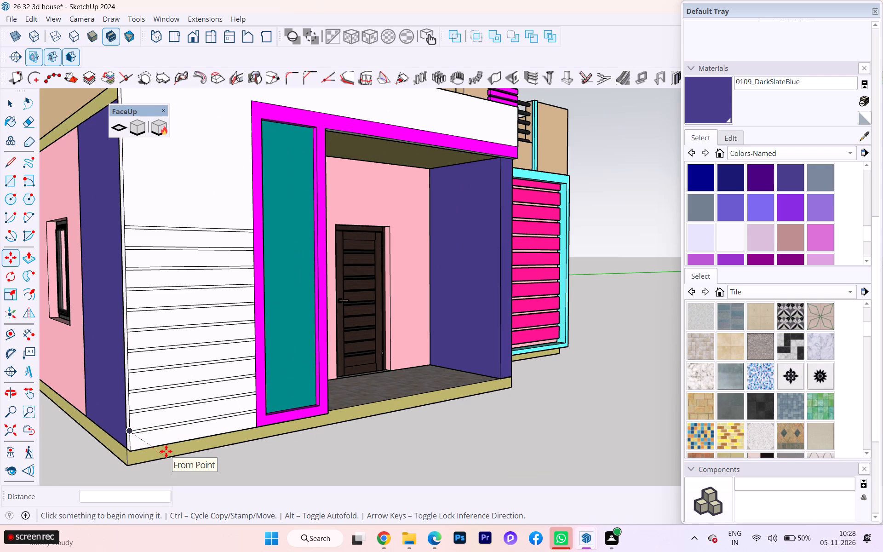
key(asterisk)
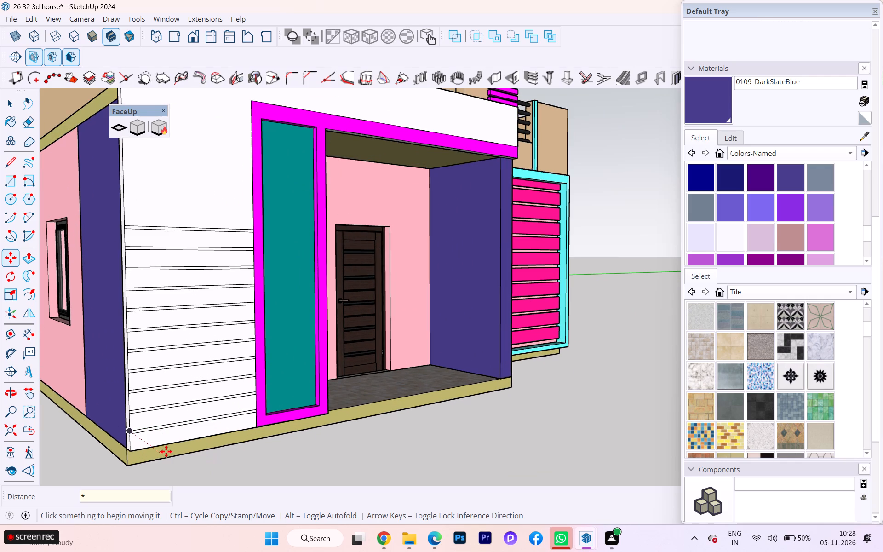
text(20)
key(Return)
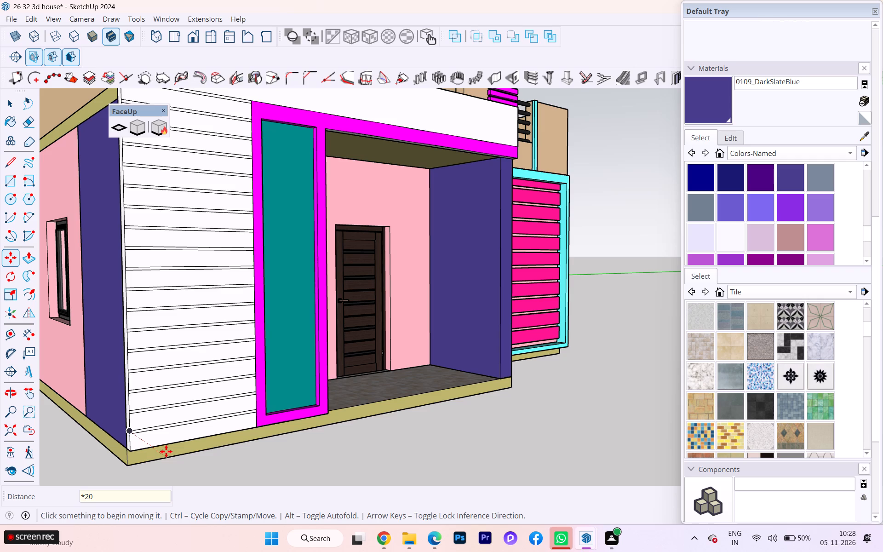
Examine the banded white wall across the house front, from its top edge down to the base beside the magenta frame.
scroll(190, 458, down, 8)
scroll(203, 458, up, 2)
scroll(231, 454, down, 2)
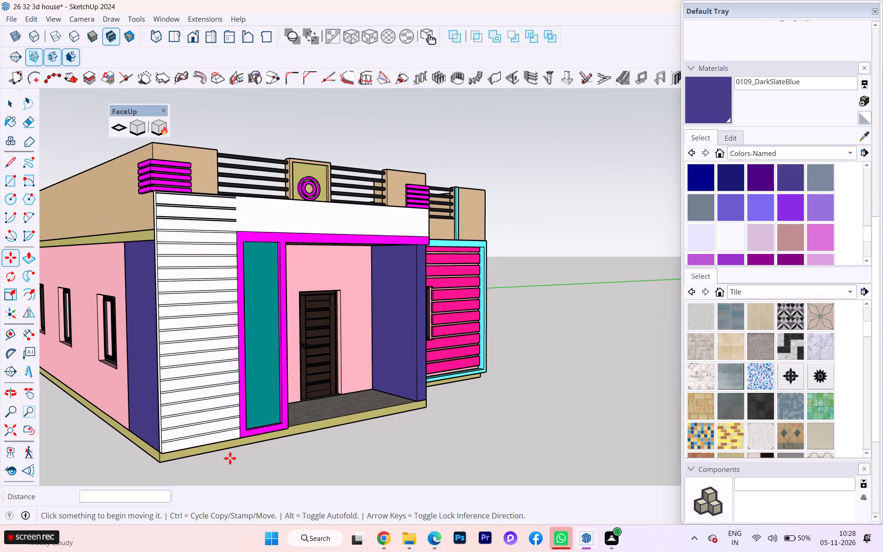
scroll(227, 454, up, 1)
scroll(227, 454, down, 2)
scroll(227, 454, up, 4)
scroll(240, 430, down, 1)
scroll(240, 430, up, 2)
scroll(240, 430, down, 1)
scroll(240, 430, up, 2)
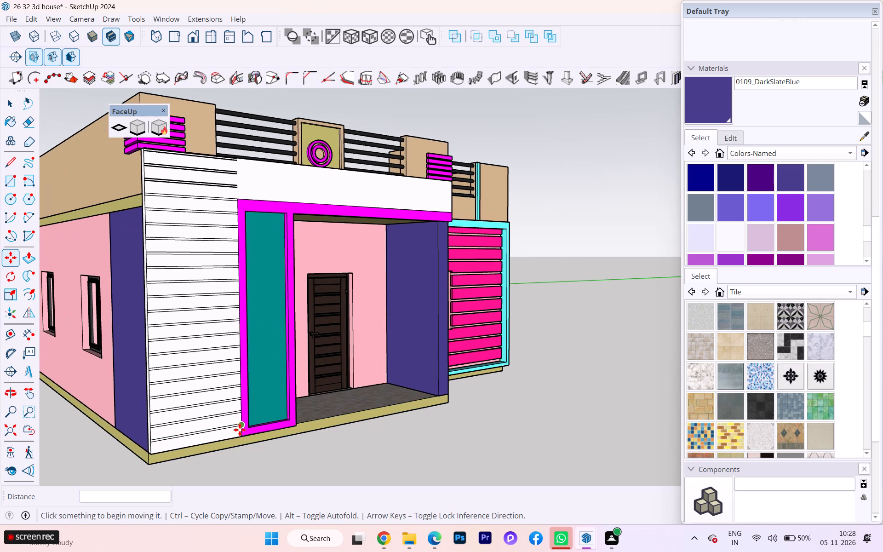
scroll(240, 430, up, 1)
scroll(240, 430, down, 1)
scroll(240, 430, up, 2)
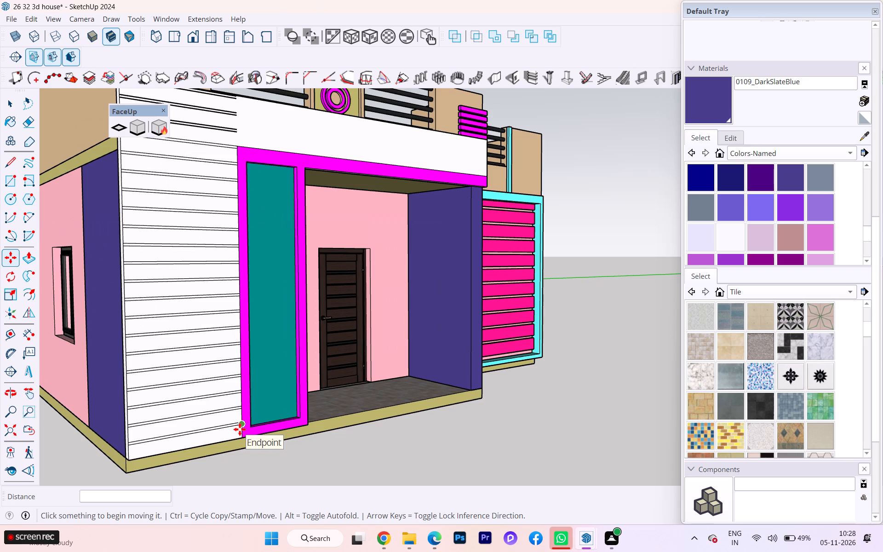
scroll(143, 382, up, 1)
scroll(143, 382, down, 1)
scroll(143, 382, up, 1)
scroll(144, 380, down, 2)
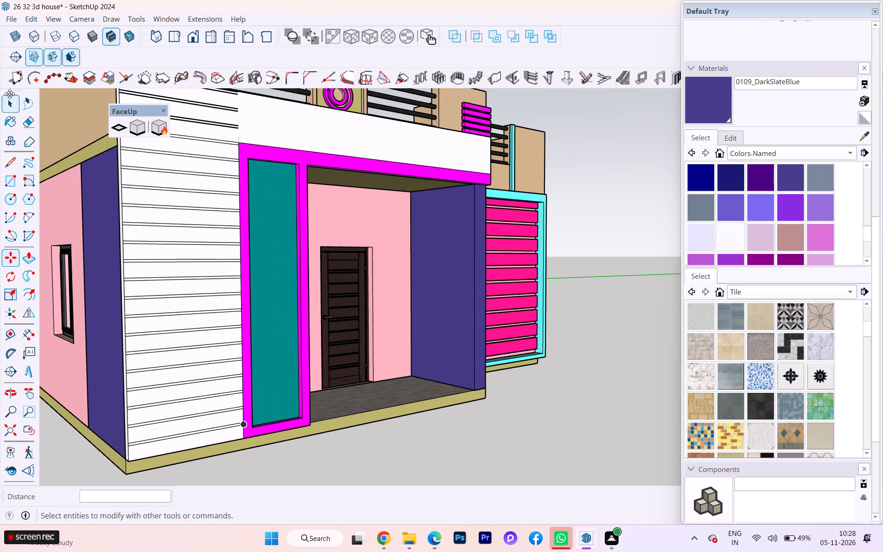
Push the lowest narrow strip of the white front wall 4" inward to cut a horizontal groove.
click(8, 103)
scroll(37, 341, up, 2)
scroll(37, 341, down, 3)
scroll(37, 341, up, 2)
scroll(37, 343, down, 1)
scroll(40, 355, up, 4)
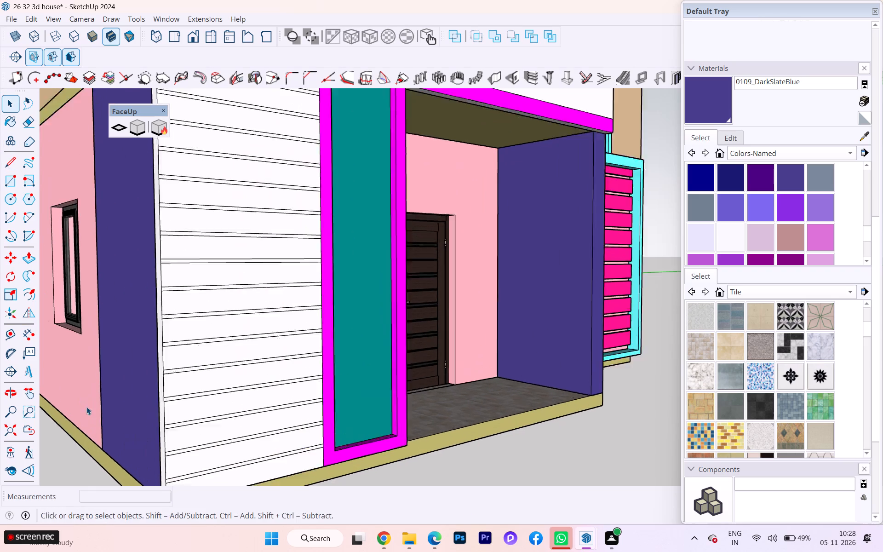
scroll(86, 407, up, 2)
scroll(269, 325, down, 5)
scroll(309, 446, up, 6)
scroll(278, 434, down, 2)
scroll(278, 434, up, 2)
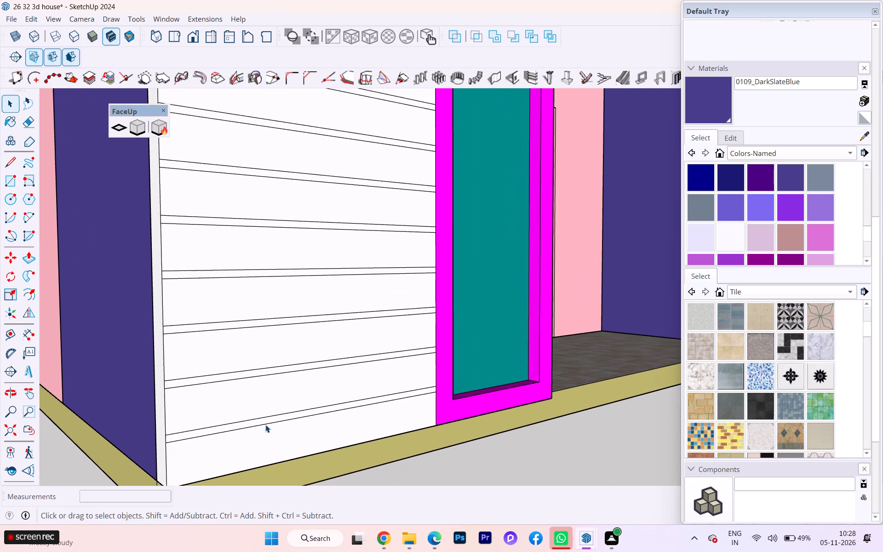
click(265, 416)
scroll(260, 424, up, 5)
click(264, 417)
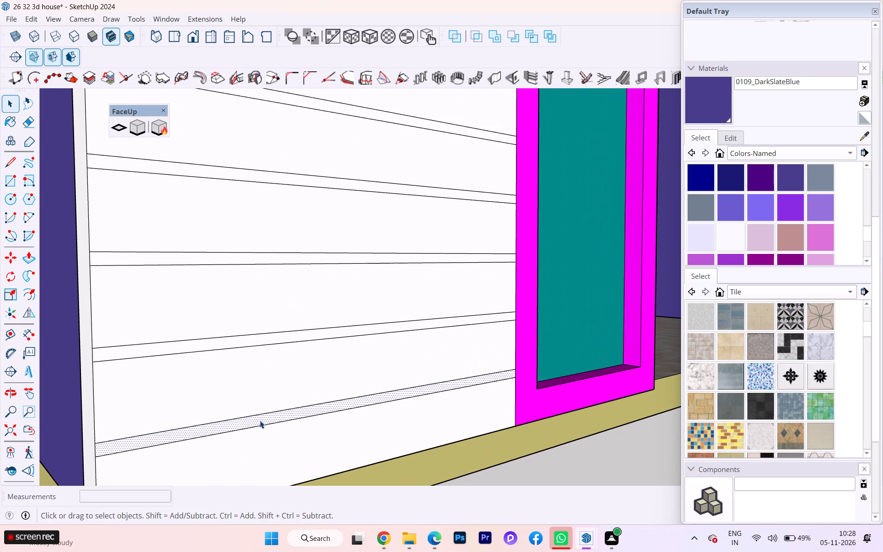
scroll(263, 420, up, 3)
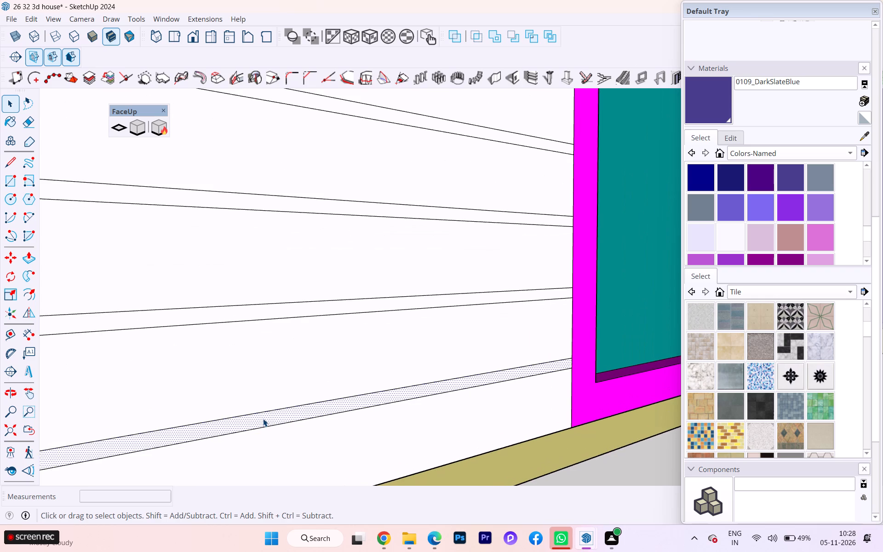
key(p)
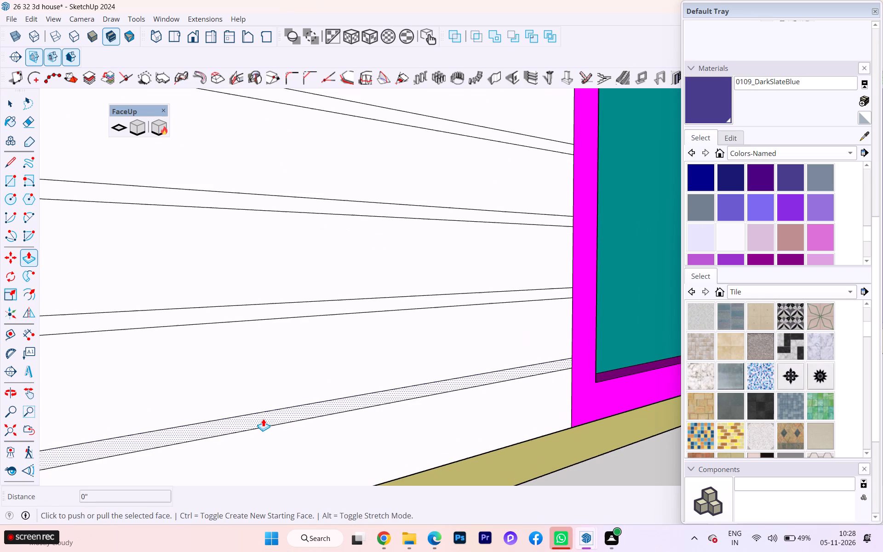
key(Return)
scroll(488, 417, down, 1)
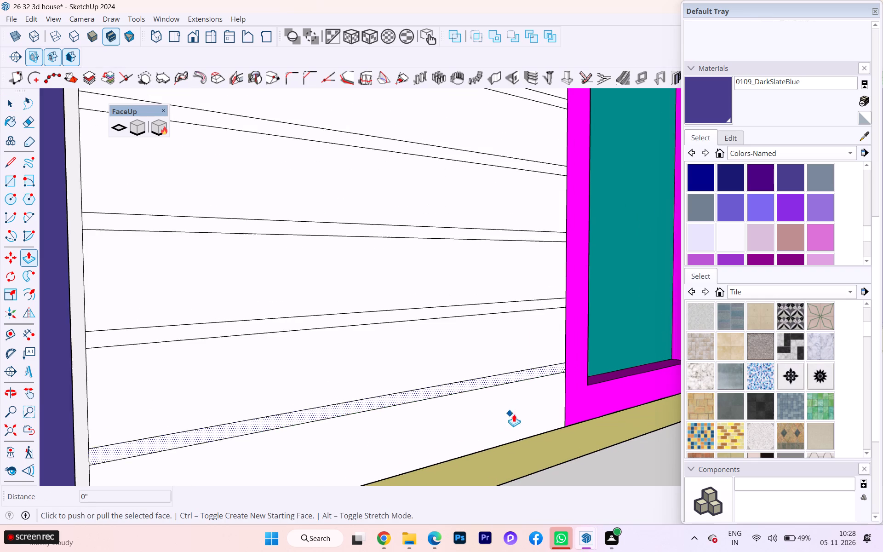
scroll(514, 414, down, 1)
scroll(538, 403, up, 1)
scroll(538, 403, down, 4)
scroll(258, 425, up, 5)
scroll(318, 439, up, 1)
scroll(322, 441, down, 1)
scroll(323, 441, up, 3)
click(323, 425)
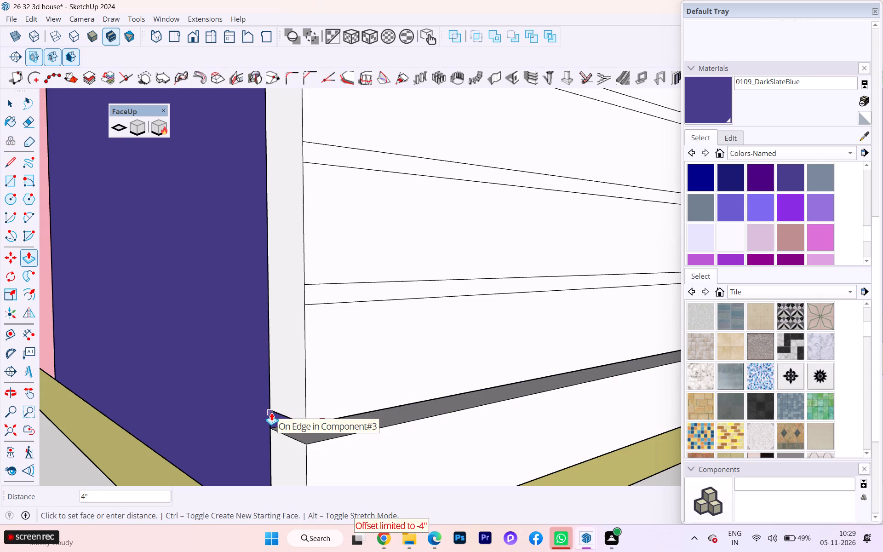
click(271, 413)
Push the second narrow strip from the bottom of the white front wall 4" inward to cut another horizontal groove.
scroll(333, 447, down, 2)
double_click(341, 314)
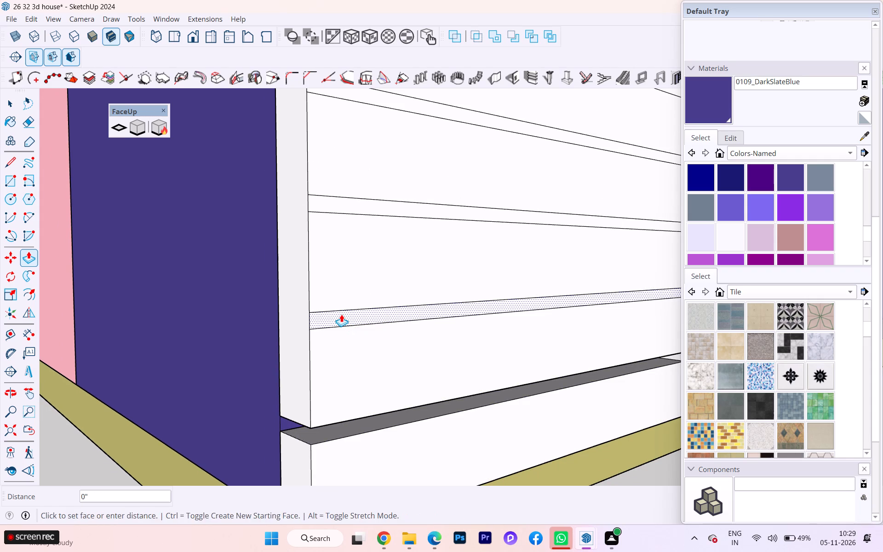
click(386, 200)
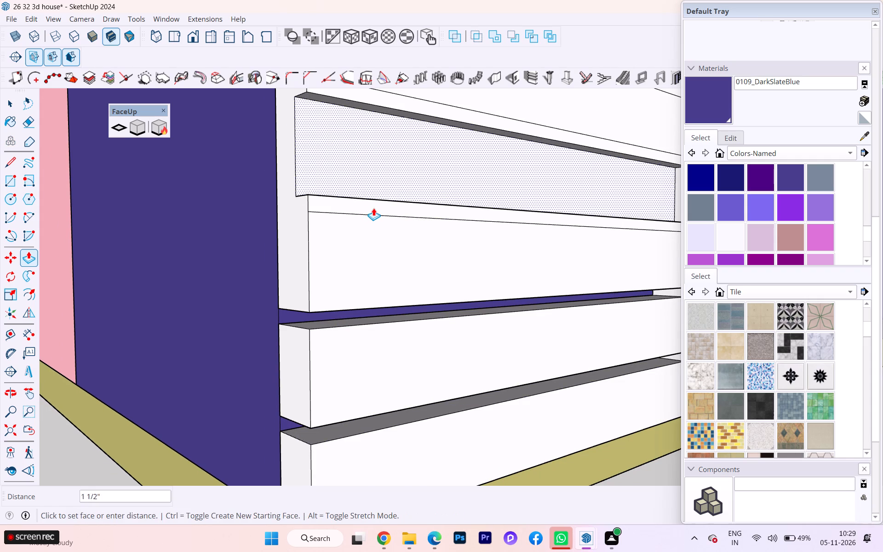
key(Escape)
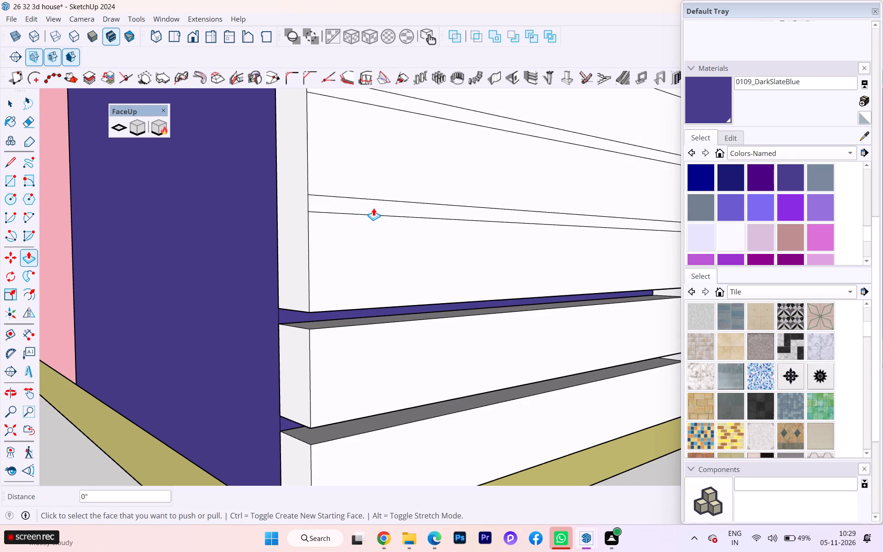
Push the third narrow strip inward, then a further 2 9/16", to cut its groove back to the dark blue wall.
double_click(377, 202)
scroll(384, 198, down, 4)
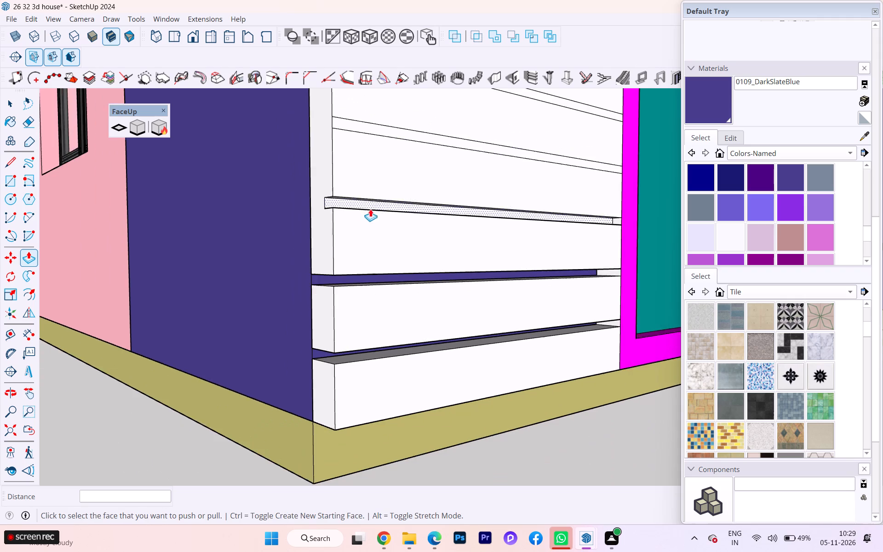
scroll(315, 218, up, 3)
scroll(345, 253, up, 1)
scroll(345, 253, down, 1)
scroll(345, 253, up, 2)
scroll(367, 280, down, 1)
middle_drag(359, 276, 198, 306)
middle_drag(254, 233, 466, 267)
scroll(243, 233, up, 8)
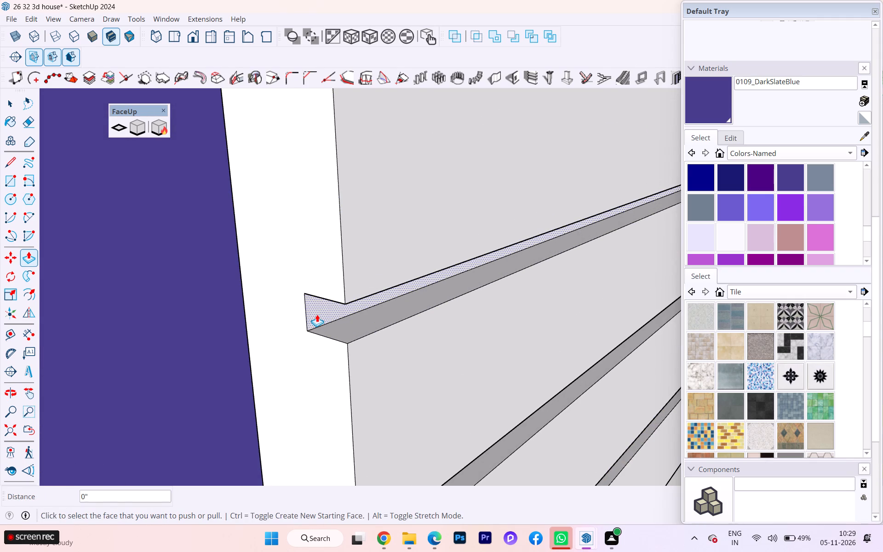
click(317, 314)
click(246, 275)
scroll(253, 268, down, 3)
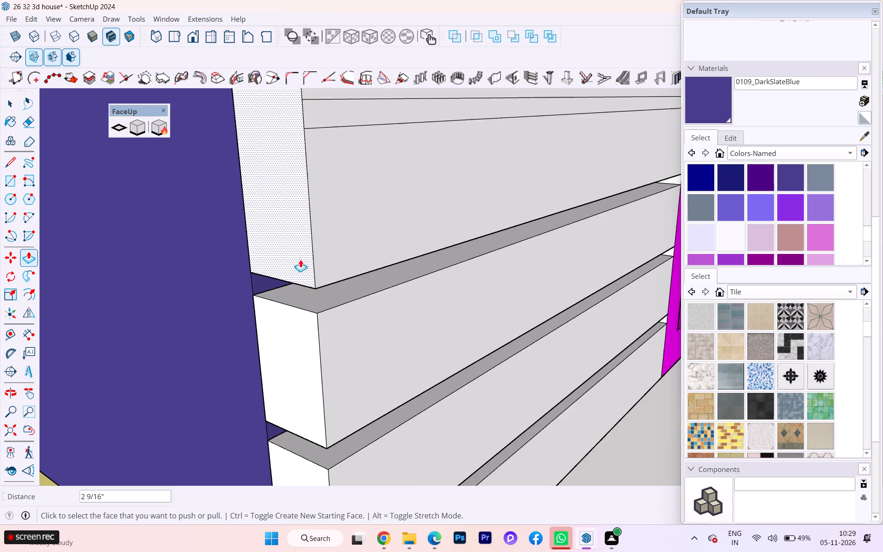
Push the fourth narrow strip from the bottom inward to the full depth of the grooves below it.
scroll(300, 259, down, 4)
scroll(390, 271, up, 2)
scroll(391, 271, down, 7)
scroll(404, 250, up, 5)
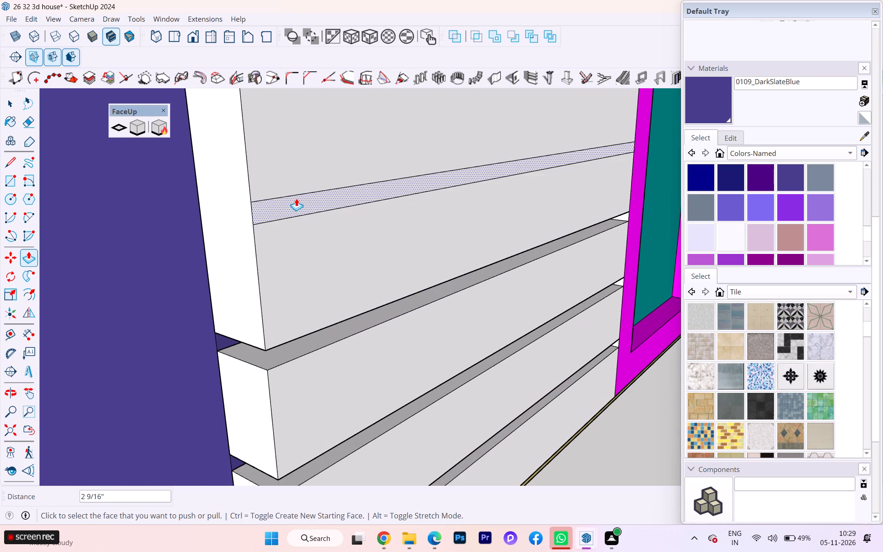
double_click(296, 198)
double_click(230, 201)
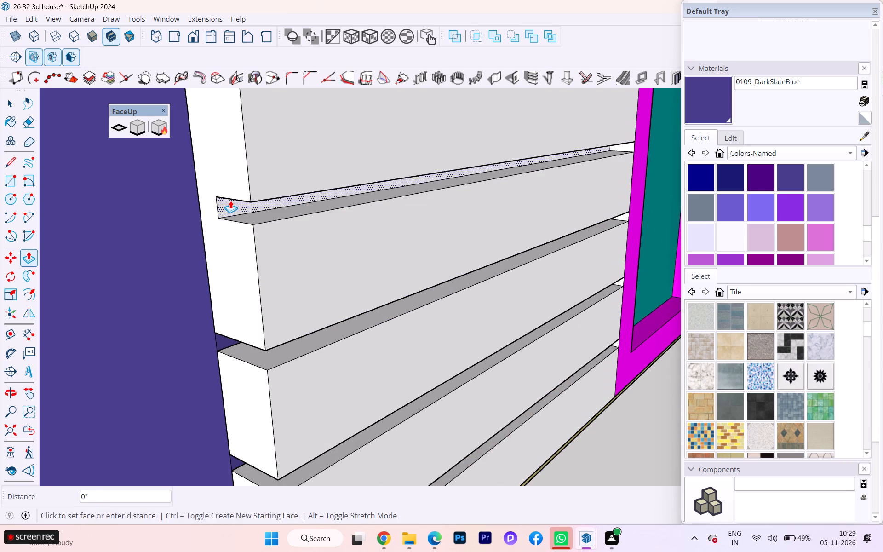
Push the fifth narrow strip of the white wall inward to the same full depth as the lower grooves.
scroll(237, 228, down, 2)
scroll(240, 233, up, 1)
scroll(241, 234, down, 10)
scroll(314, 209, up, 3)
scroll(315, 209, down, 1)
scroll(365, 222, down, 2)
middle_drag(366, 245, 350, 251)
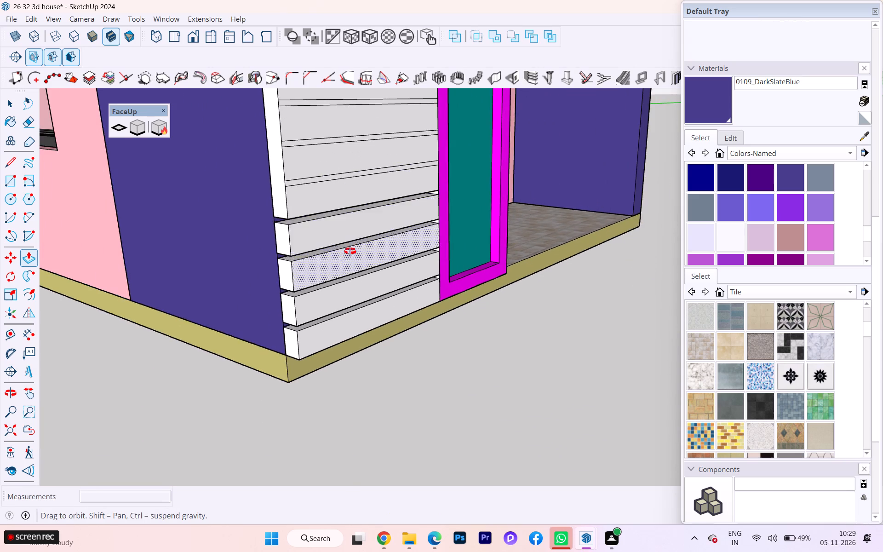
middle_drag(350, 251, 440, 248)
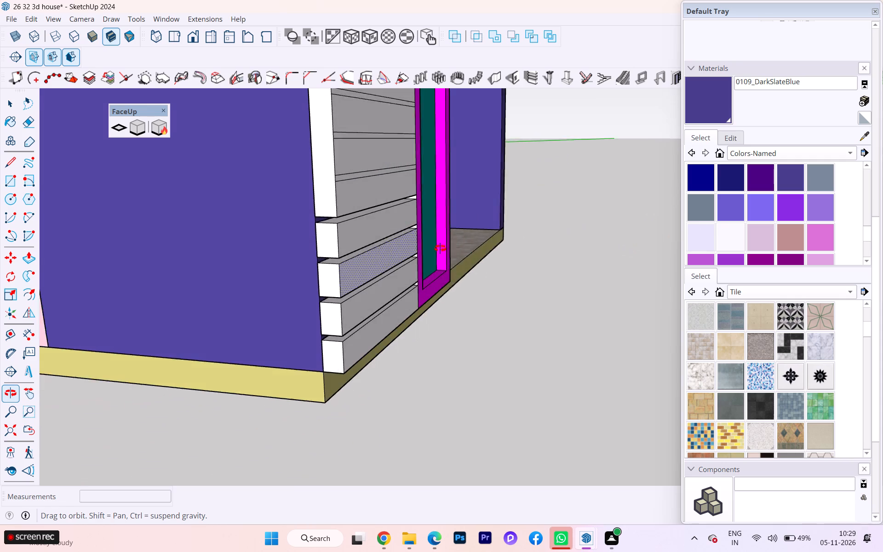
middle_drag(440, 248, 439, 249)
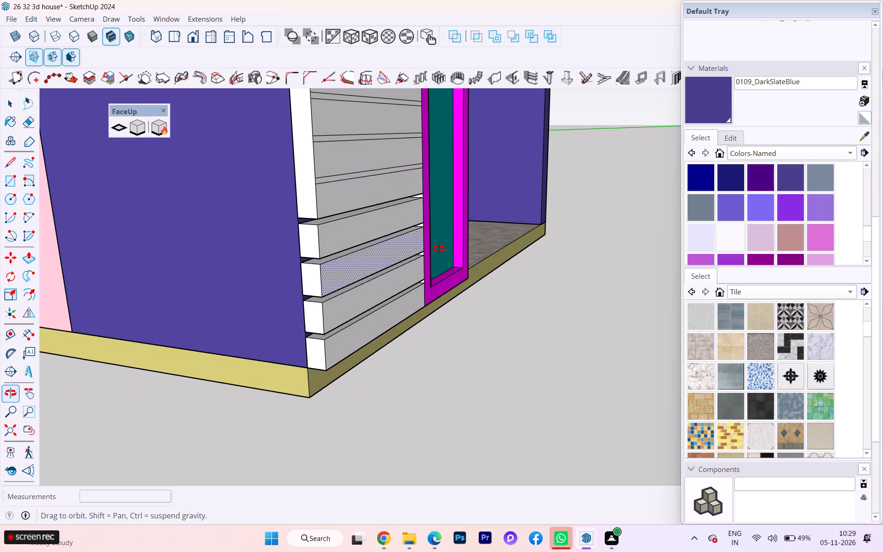
middle_drag(439, 249, 362, 250)
scroll(379, 153, up, 3)
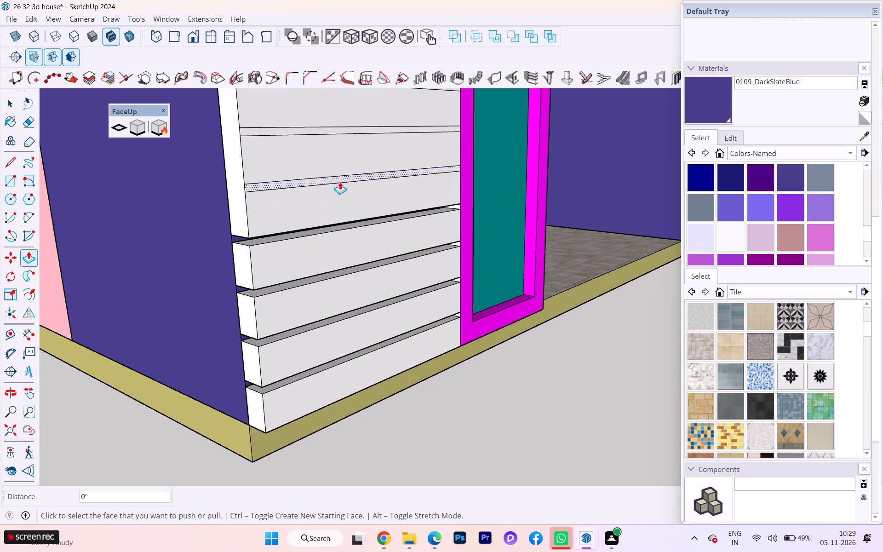
double_click(340, 182)
scroll(247, 176, up, 8)
scroll(247, 192, down, 2)
scroll(247, 192, up, 4)
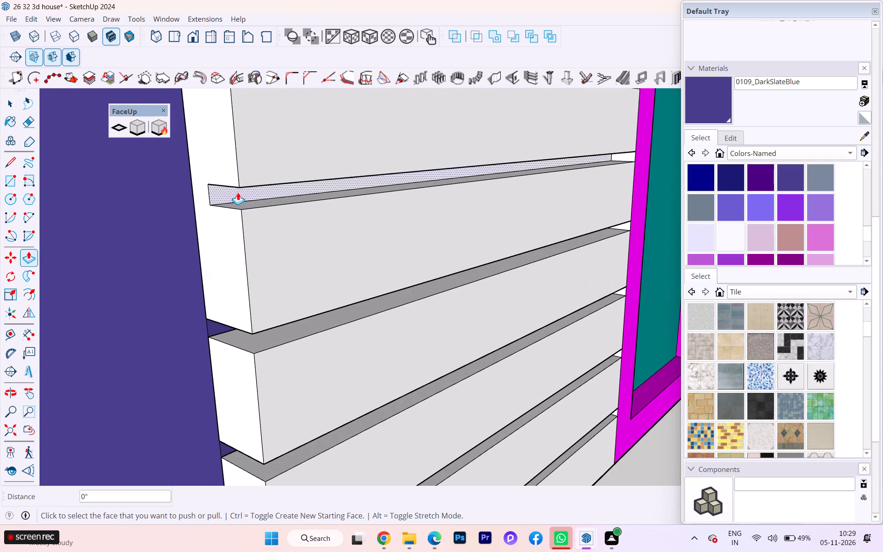
double_click(237, 191)
Push the sixth narrow strip of the white wall inward until its groove reaches the dark blue wall.
scroll(232, 194, down, 2)
scroll(229, 195, up, 1)
scroll(229, 195, down, 7)
scroll(253, 224, down, 7)
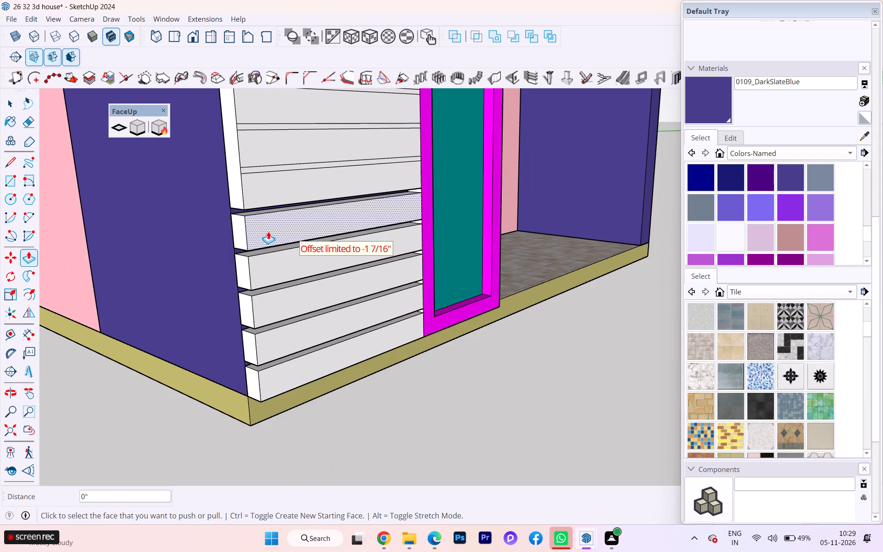
scroll(269, 230, down, 1)
middle_drag(292, 229, 384, 270)
scroll(307, 193, up, 9)
triple_click(237, 261)
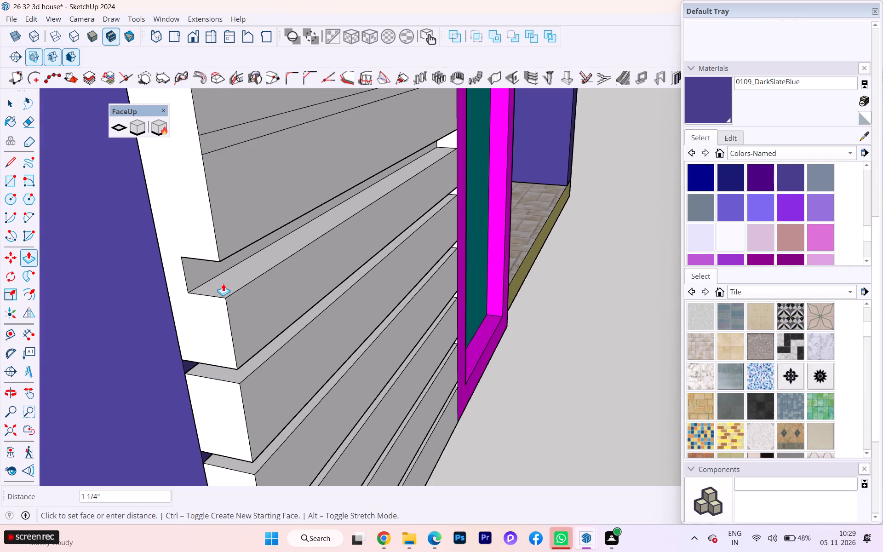
key(Escape)
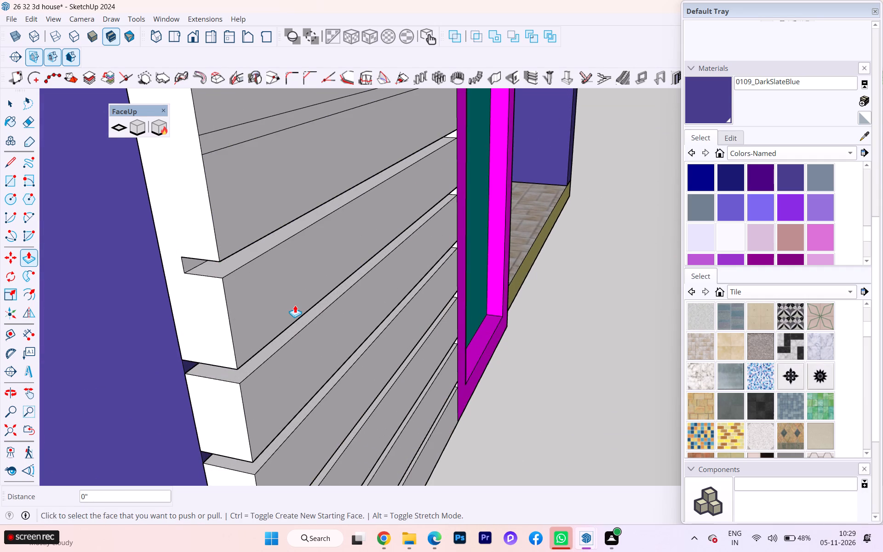
double_click(199, 260)
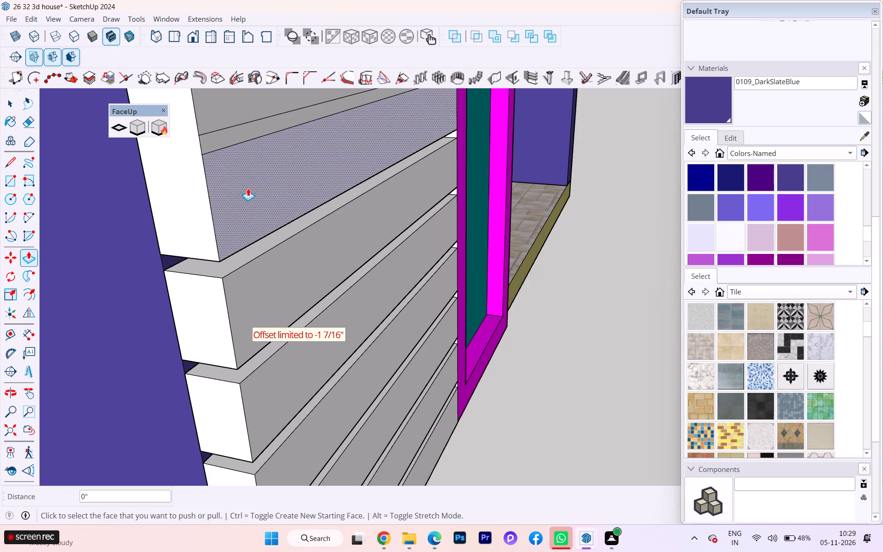
Push the seventh narrow strip of the white wall 4" inward back to the dark blue wall.
click(207, 137)
click(142, 143)
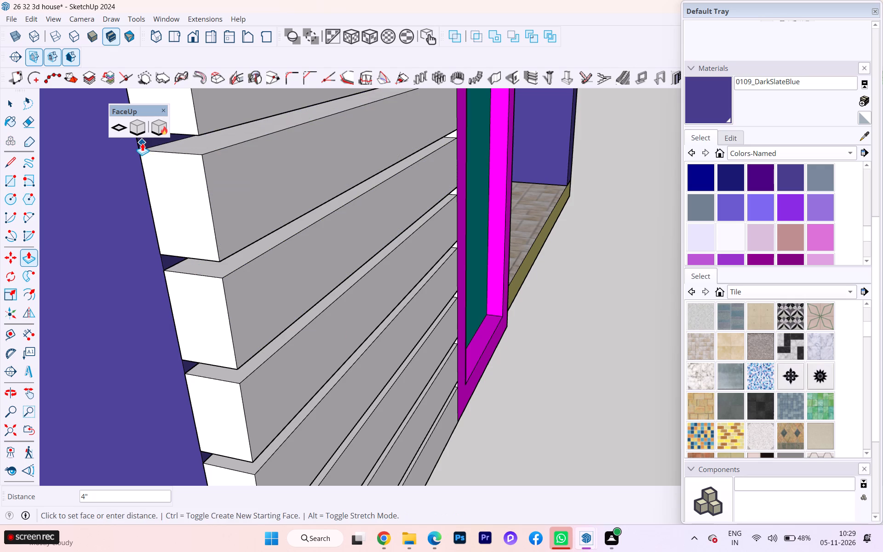
Examine the grooved white wall from its base to its top edge, including where the upper strips end beyond the magenta frame.
scroll(218, 201, down, 4)
scroll(221, 214, up, 2)
scroll(221, 214, down, 2)
scroll(224, 244, up, 1)
scroll(224, 247, down, 4)
scroll(227, 259, up, 2)
scroll(247, 325, down, 6)
scroll(247, 326, up, 1)
scroll(247, 326, down, 1)
scroll(336, 331, down, 3)
scroll(359, 339, up, 1)
scroll(361, 339, down, 2)
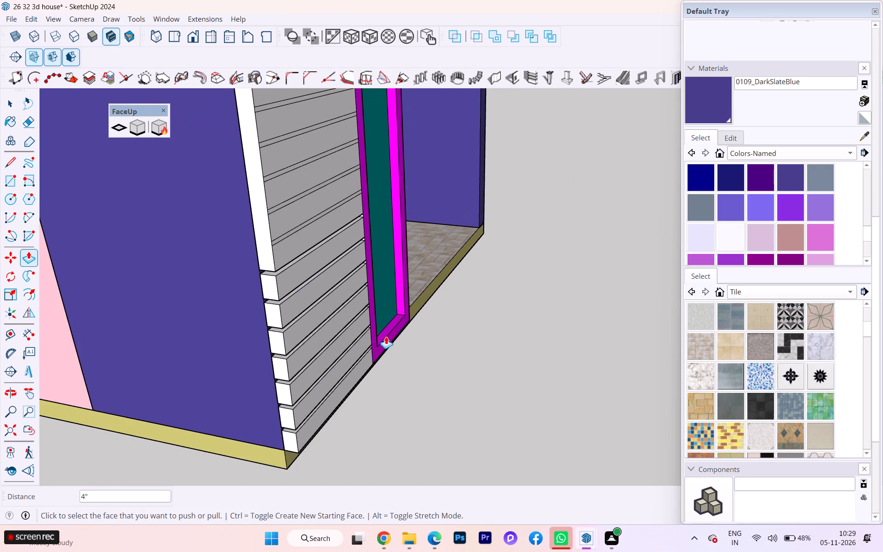
scroll(397, 334, down, 1)
middle_drag(326, 357, 292, 365)
scroll(422, 422, down, 1)
scroll(424, 423, up, 1)
scroll(426, 424, down, 2)
scroll(428, 425, up, 1)
scroll(435, 429, down, 4)
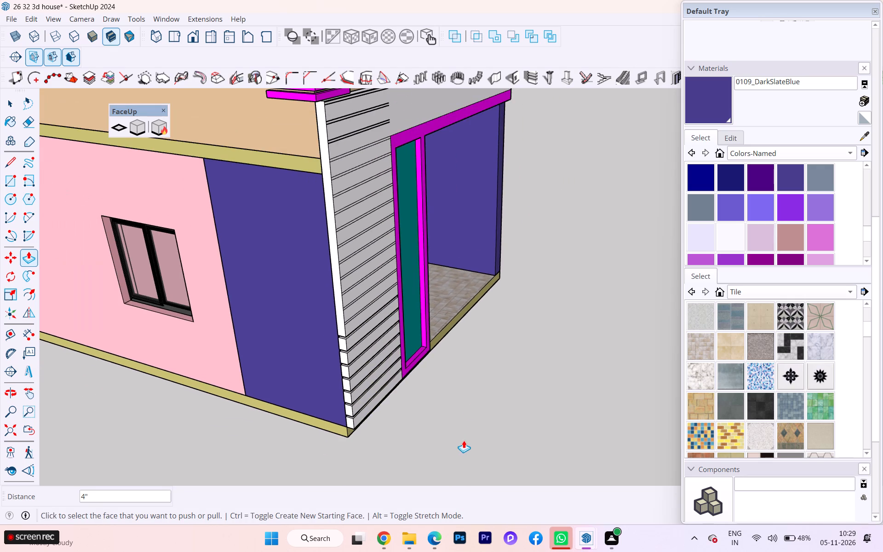
scroll(344, 114, up, 5)
scroll(309, 97, up, 4)
scroll(313, 95, down, 3)
scroll(314, 95, up, 1)
scroll(314, 95, down, 1)
scroll(314, 95, up, 12)
scroll(342, 90, down, 6)
scroll(342, 90, up, 2)
scroll(183, 105, down, 3)
scroll(168, 114, up, 3)
scroll(167, 115, down, 7)
scroll(238, 269, up, 2)
scroll(238, 269, down, 3)
scroll(332, 261, down, 2)
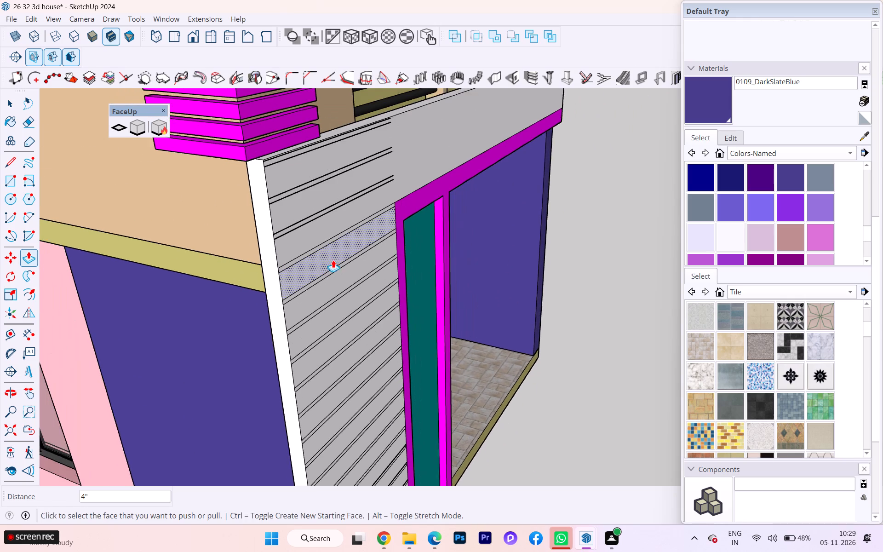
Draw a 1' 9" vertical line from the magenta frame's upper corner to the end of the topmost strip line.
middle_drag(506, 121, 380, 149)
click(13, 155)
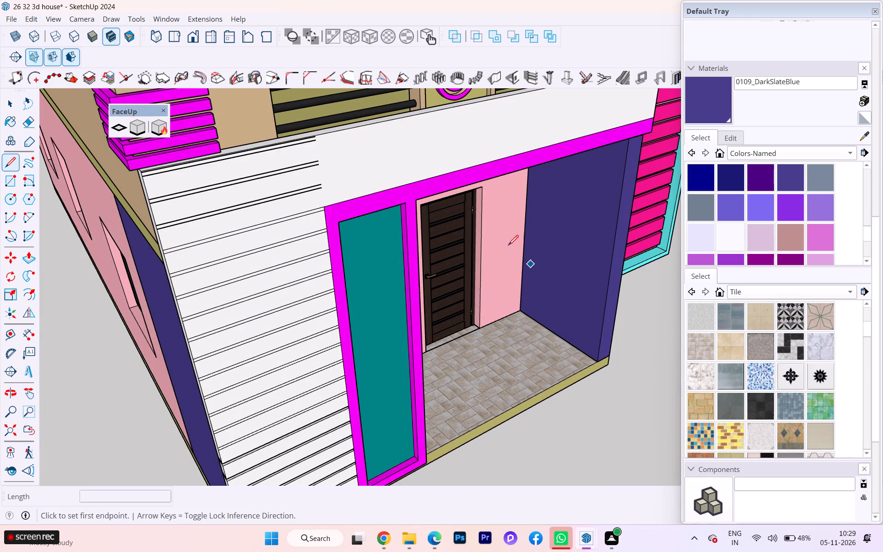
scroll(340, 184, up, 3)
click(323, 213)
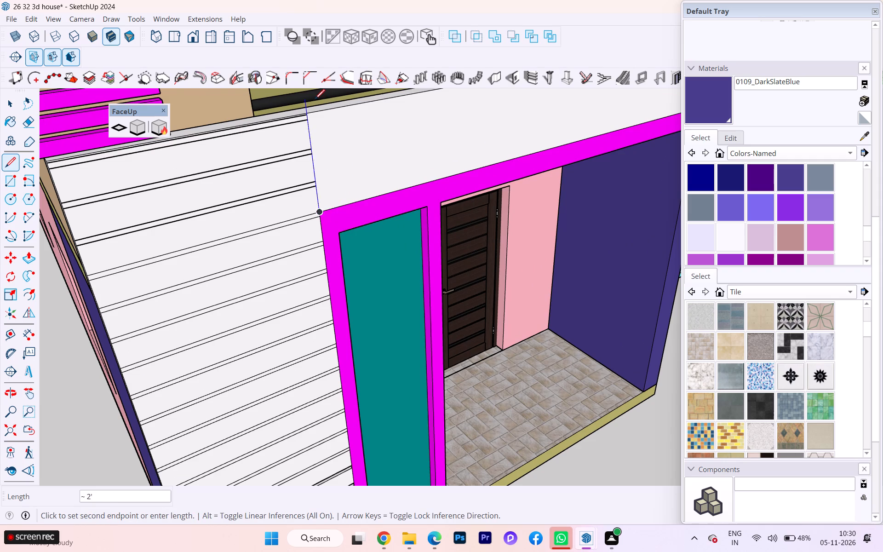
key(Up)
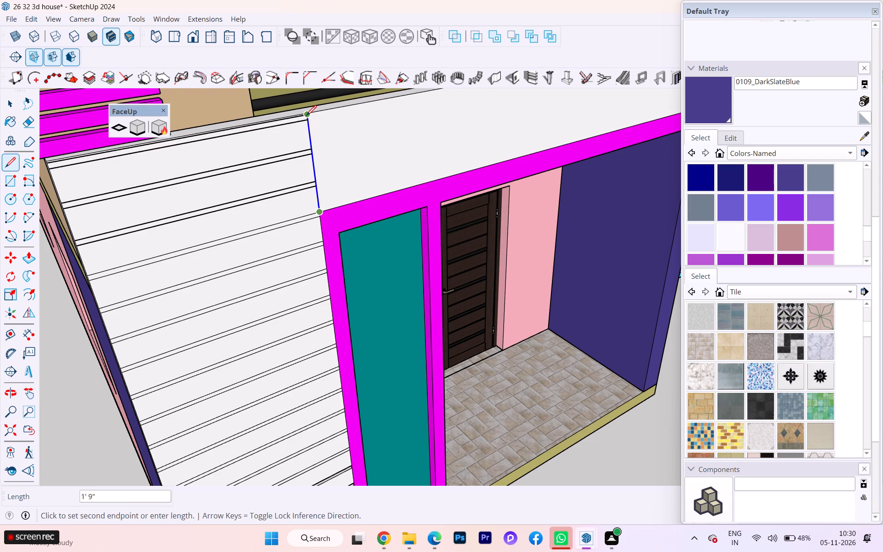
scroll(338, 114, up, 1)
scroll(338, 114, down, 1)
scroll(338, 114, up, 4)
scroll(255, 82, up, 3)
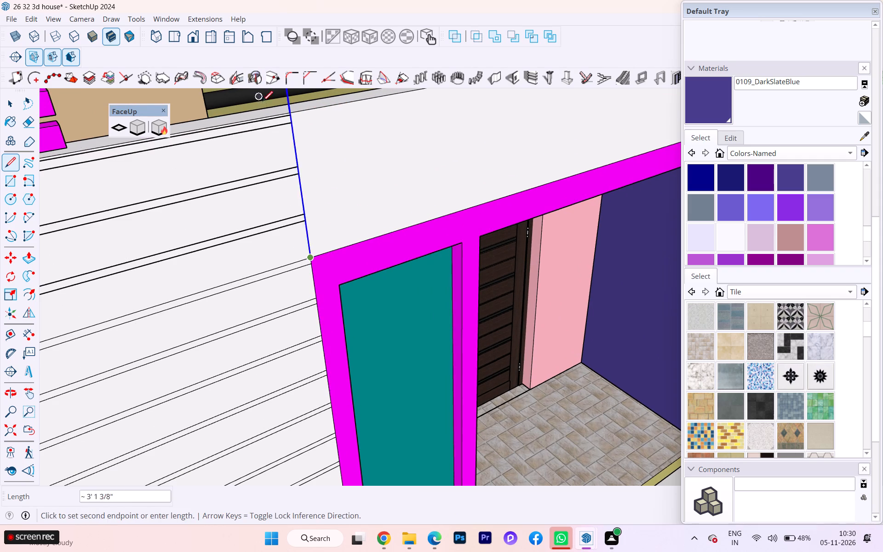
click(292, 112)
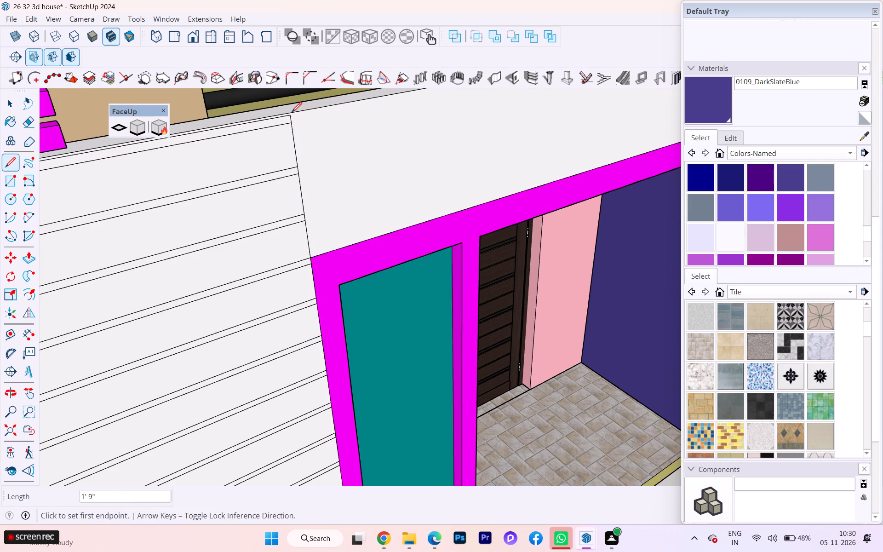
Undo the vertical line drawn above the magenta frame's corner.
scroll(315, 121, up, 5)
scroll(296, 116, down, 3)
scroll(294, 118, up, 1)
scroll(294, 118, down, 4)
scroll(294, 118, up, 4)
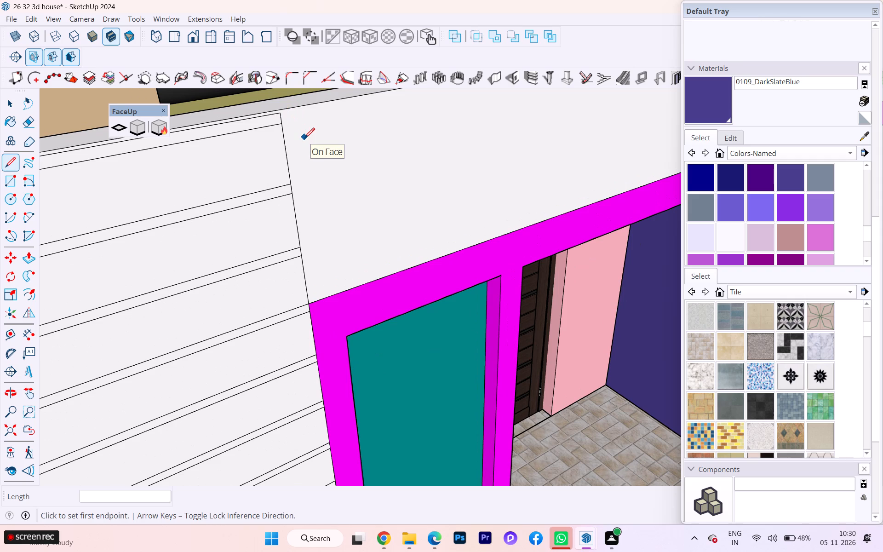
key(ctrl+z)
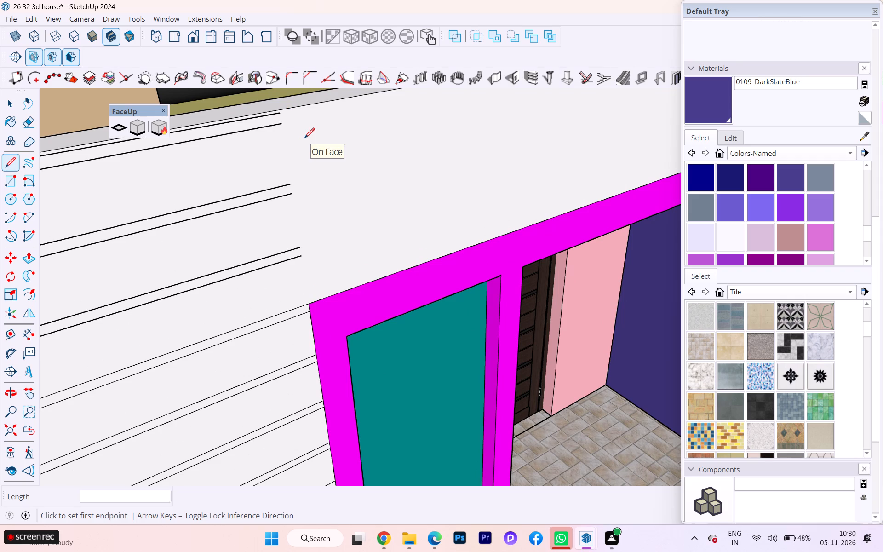
Draw a vertical line about 1' 9 5/16" long from the magenta frame's upper corner to the white wall's top edge.
click(309, 304)
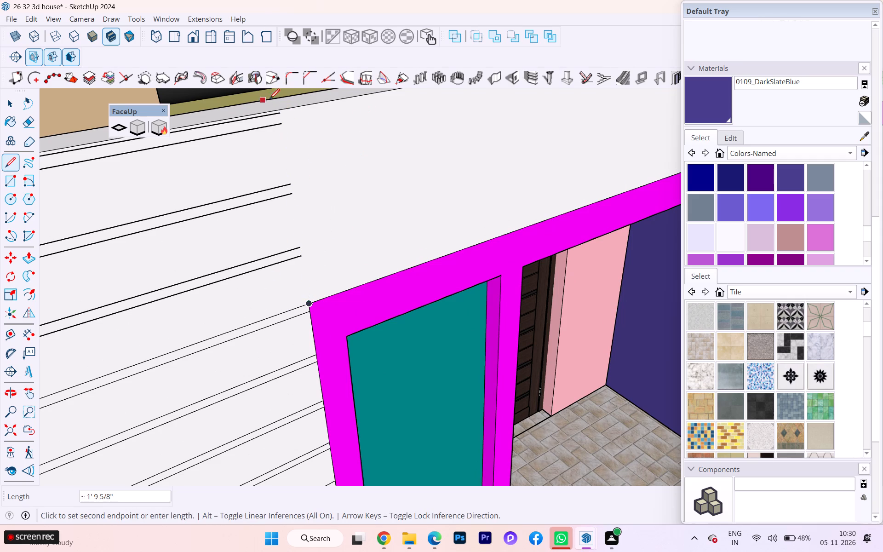
scroll(282, 105, up, 8)
scroll(275, 110, down, 2)
scroll(275, 110, up, 3)
scroll(275, 110, down, 1)
scroll(275, 110, up, 3)
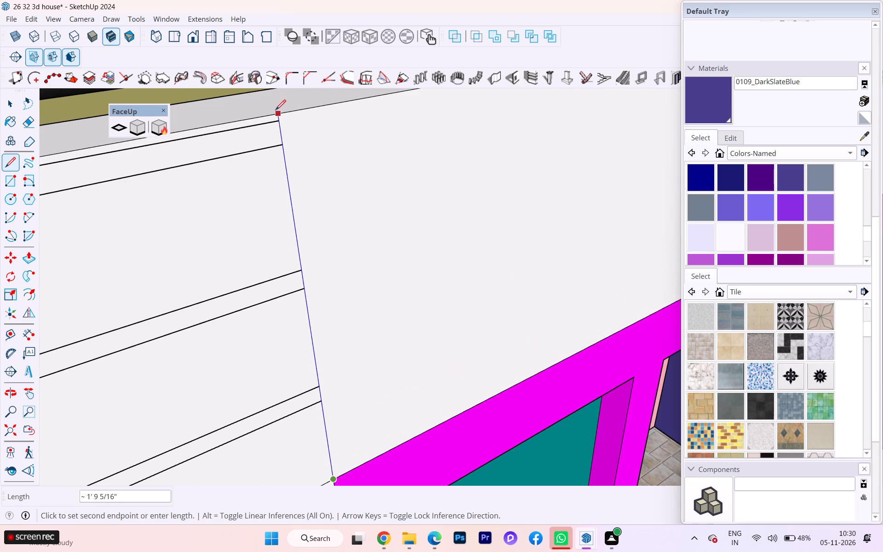
click(279, 111)
scroll(297, 93, down, 6)
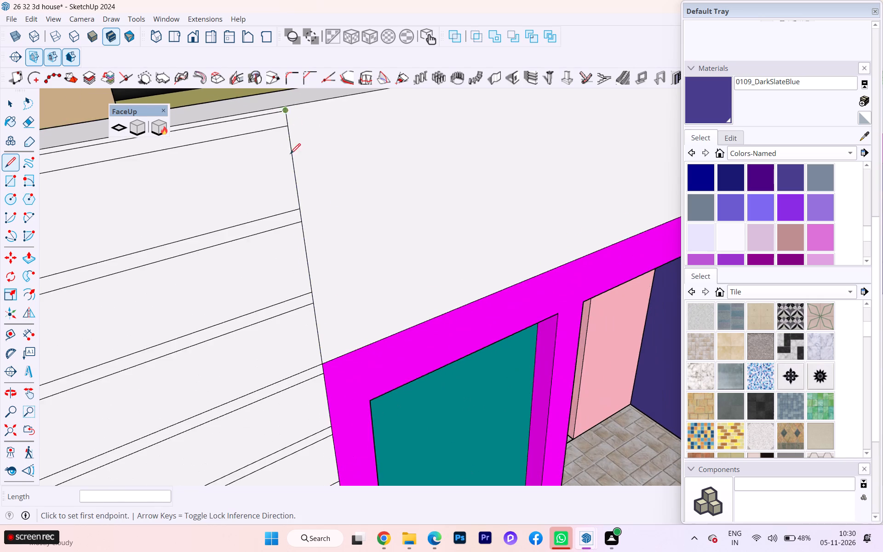
Examine the white wall's upper strips from the outer corner beneath the magenta slats to the vertical dividing line.
scroll(346, 232, down, 5)
scroll(350, 247, up, 2)
scroll(350, 247, down, 2)
scroll(362, 234, up, 1)
scroll(363, 234, down, 2)
scroll(364, 234, up, 3)
scroll(364, 234, down, 1)
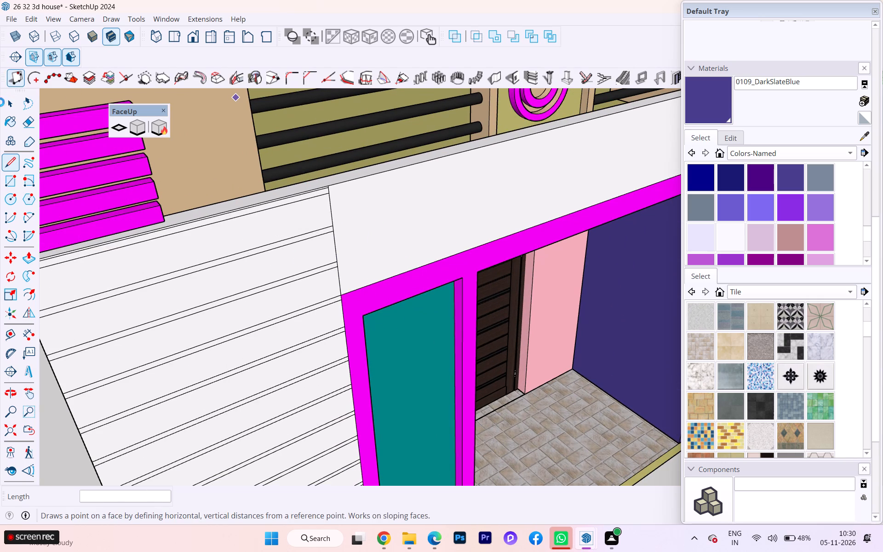
click(7, 103)
scroll(363, 216, down, 12)
scroll(408, 213, down, 3)
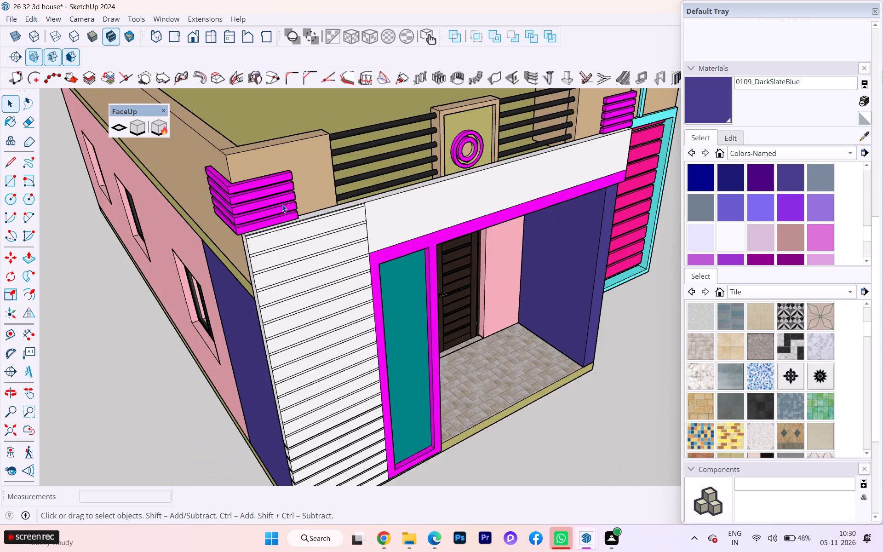
scroll(275, 204, up, 5)
scroll(258, 209, down, 1)
scroll(251, 213, up, 1)
scroll(257, 281, up, 2)
scroll(258, 287, down, 2)
scroll(258, 290, up, 2)
scroll(258, 298, down, 1)
scroll(258, 299, up, 13)
scroll(199, 223, down, 3)
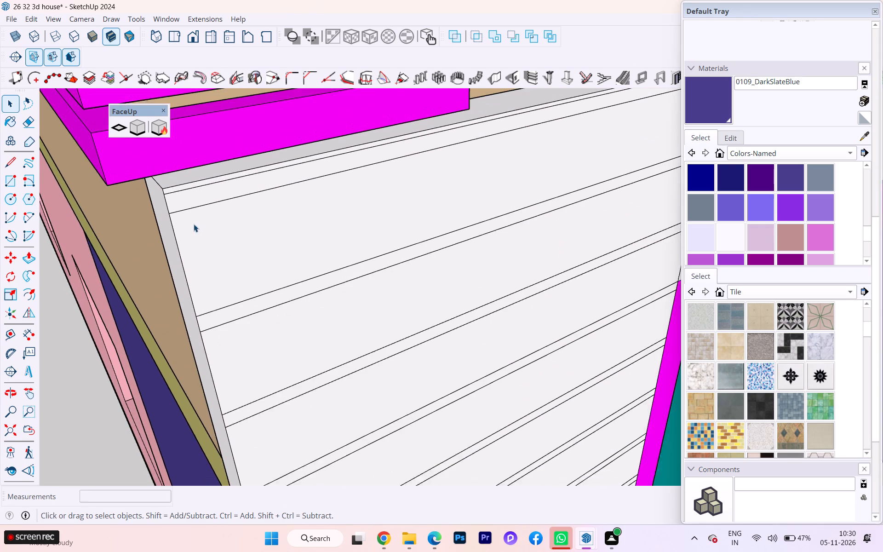
scroll(161, 206, down, 5)
scroll(157, 245, up, 1)
scroll(158, 245, down, 3)
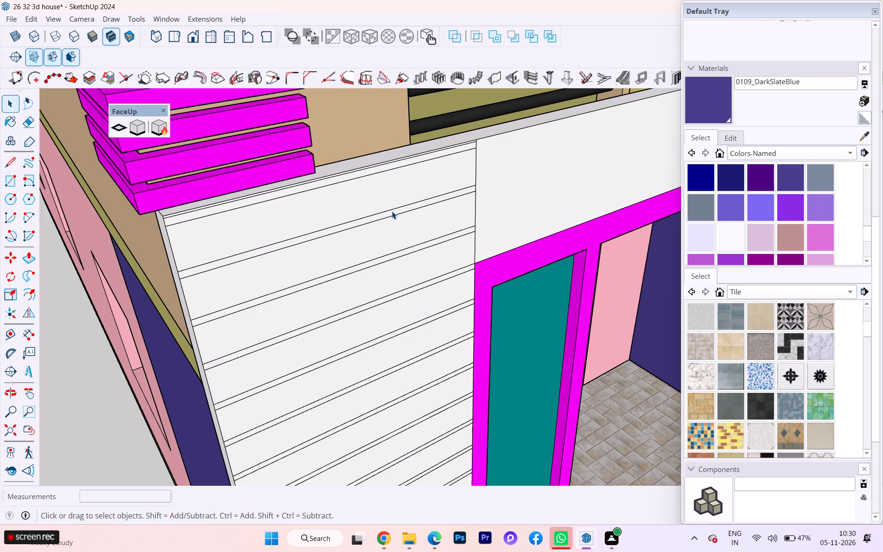
Push the second narrow strip from the top of the white front wall back 4" with Push/Pull.
key(p)
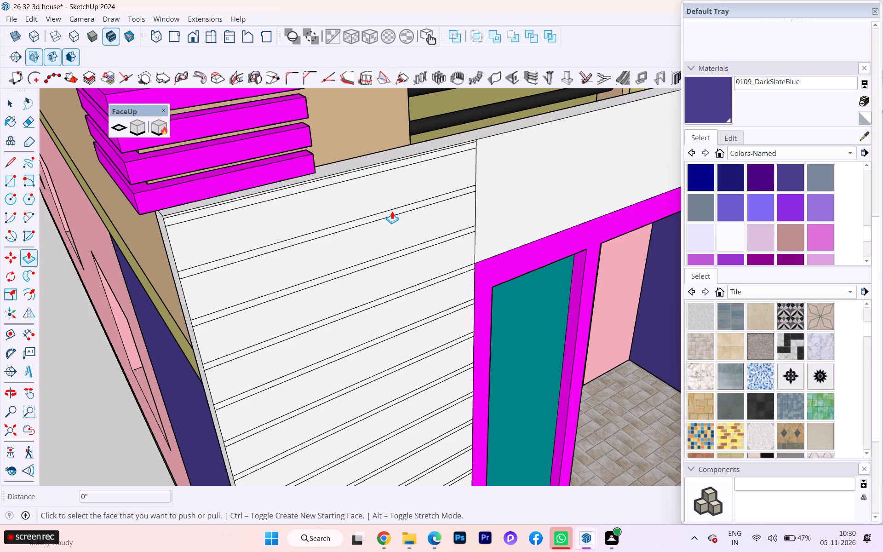
scroll(189, 262, up, 13)
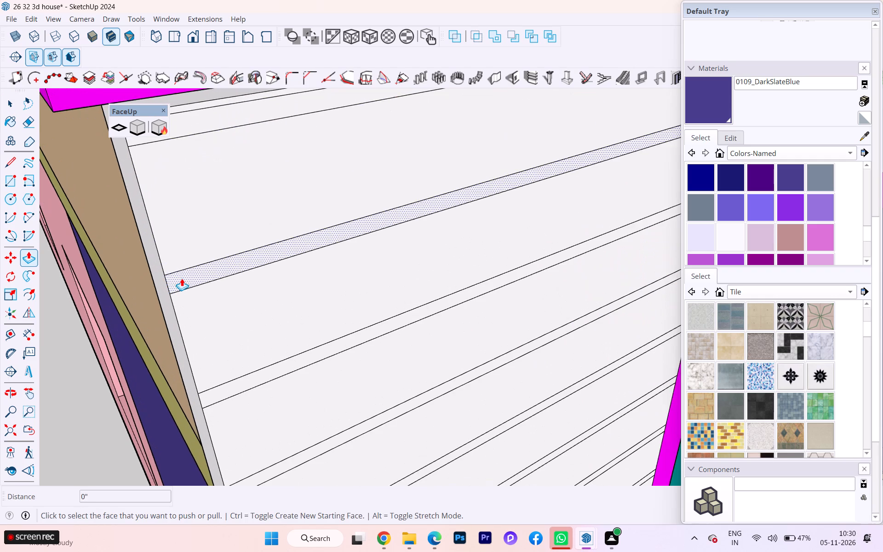
click(182, 278)
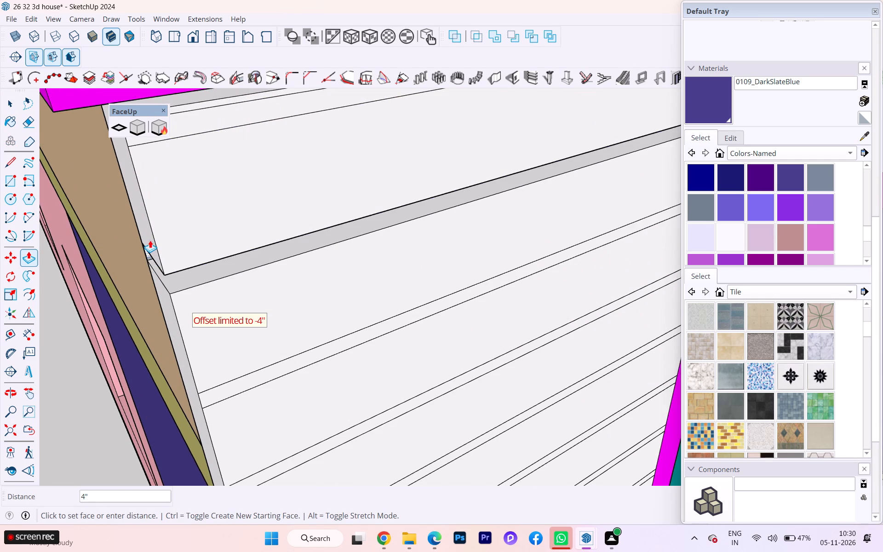
click(147, 237)
Push the third narrow strip from the top of the white front wall back 4".
scroll(150, 245, down, 2)
scroll(154, 247, up, 1)
scroll(155, 248, down, 2)
scroll(166, 254, up, 1)
scroll(171, 255, down, 9)
scroll(261, 244, down, 8)
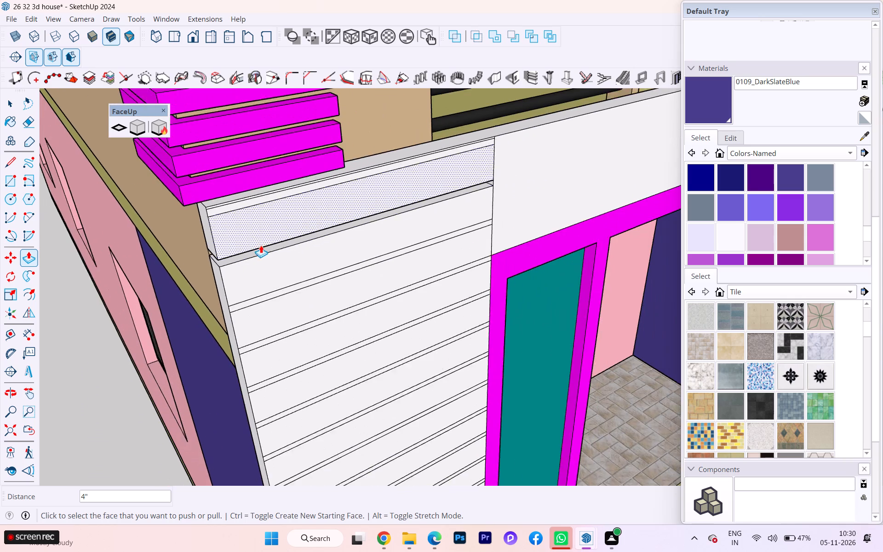
scroll(261, 245, down, 3)
scroll(258, 248, up, 1)
scroll(235, 292, up, 2)
scroll(235, 293, down, 1)
scroll(235, 293, up, 7)
scroll(236, 293, down, 3)
scroll(236, 293, up, 1)
click(241, 292)
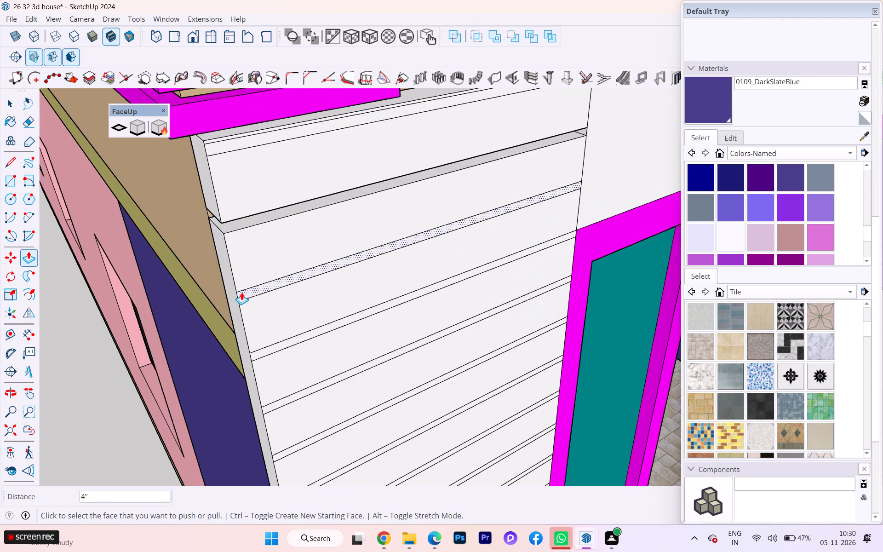
click(203, 271)
Push the topmost narrow strip, just beneath the magenta slats, back 4" into the white wall.
scroll(280, 205, up, 3)
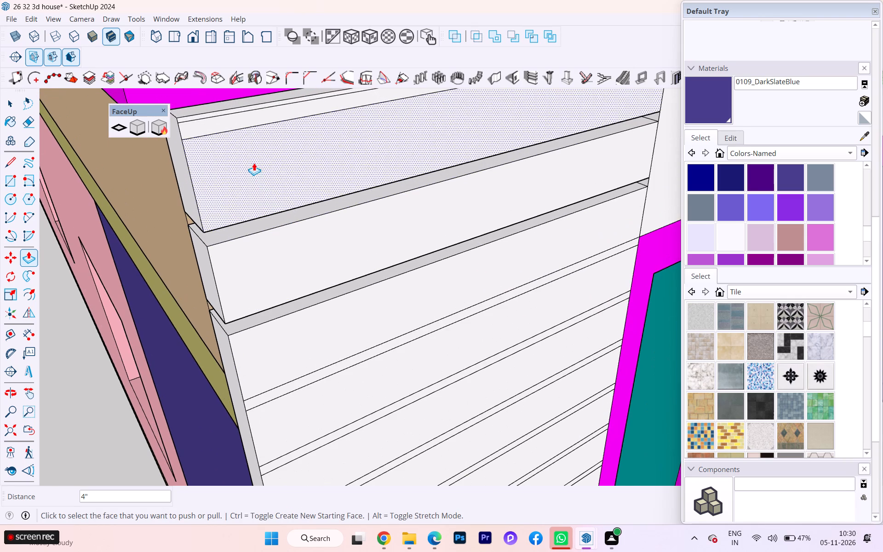
click(188, 126)
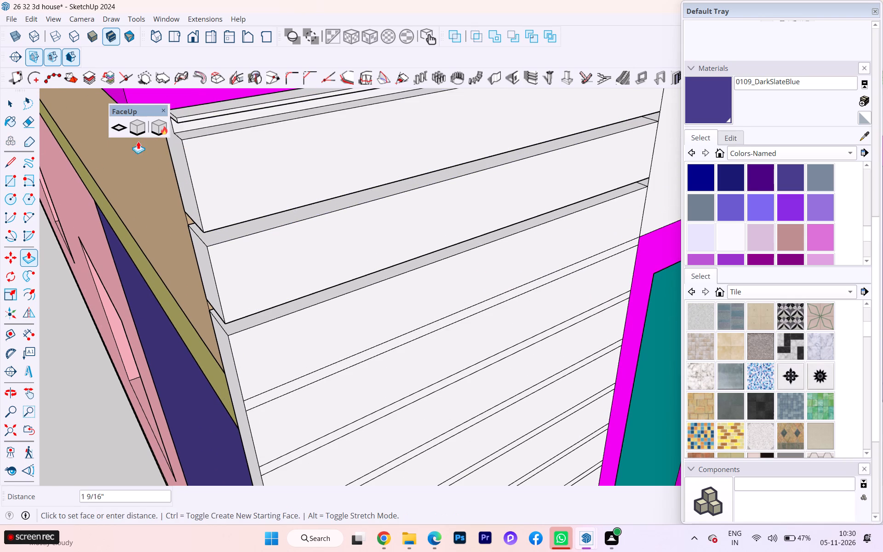
scroll(142, 155, down, 8)
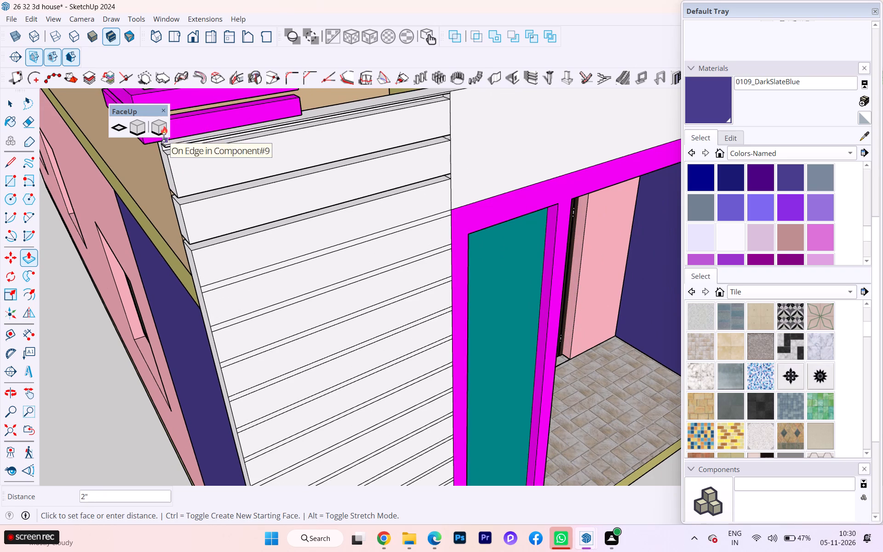
scroll(155, 140, up, 1)
scroll(155, 140, down, 2)
scroll(155, 140, up, 4)
scroll(155, 140, down, 1)
scroll(155, 140, up, 3)
scroll(156, 141, down, 3)
scroll(156, 141, up, 3)
scroll(156, 141, down, 1)
scroll(156, 141, up, 6)
scroll(164, 161, down, 2)
scroll(164, 161, up, 6)
scroll(166, 156, down, 1)
scroll(166, 156, up, 1)
scroll(166, 156, down, 1)
scroll(166, 155, up, 1)
click(156, 139)
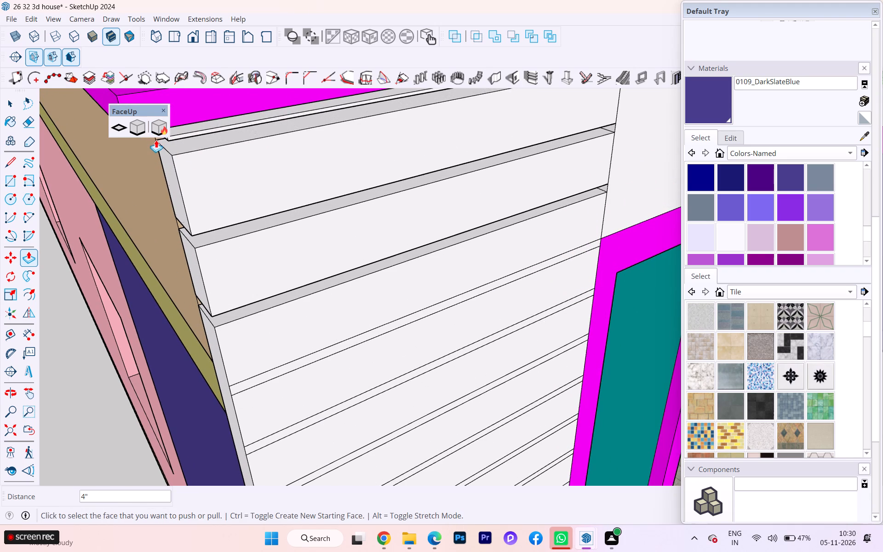
Push the fourth narrow strip from the top of the white front wall back 4".
scroll(261, 208, down, 3)
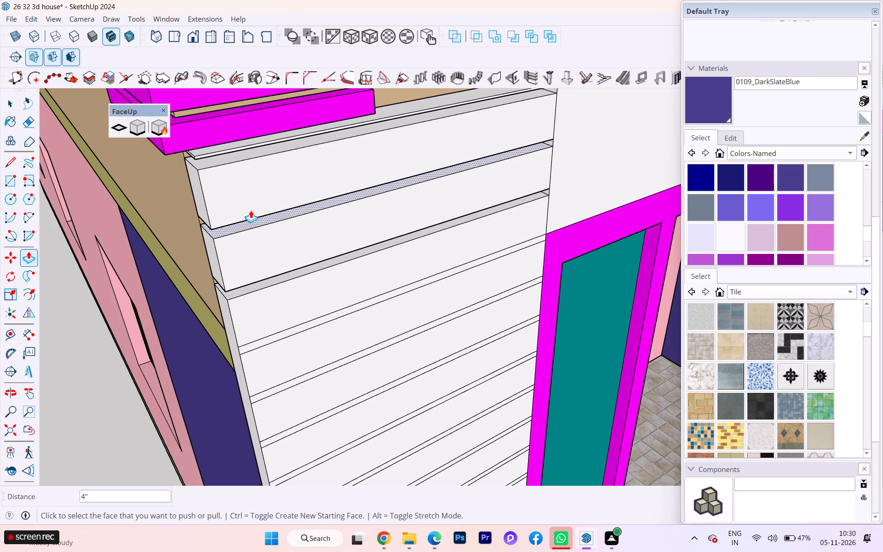
scroll(238, 285, down, 5)
scroll(276, 213, down, 7)
scroll(276, 213, up, 2)
scroll(276, 213, down, 3)
middle_drag(312, 208, 365, 155)
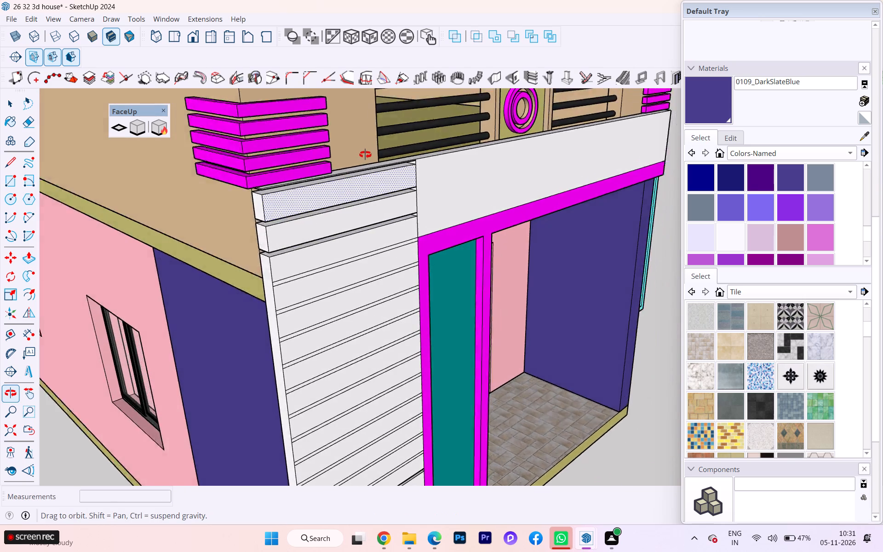
middle_drag(365, 155, 367, 143)
scroll(271, 273, up, 2)
scroll(270, 273, down, 1)
scroll(270, 273, up, 5)
scroll(288, 266, down, 5)
scroll(288, 266, up, 2)
scroll(288, 266, down, 1)
scroll(288, 266, up, 2)
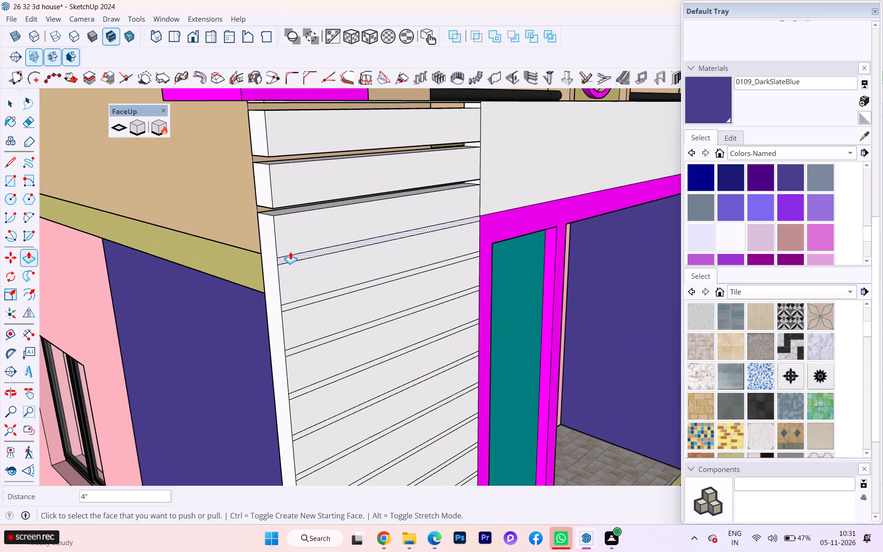
click(290, 252)
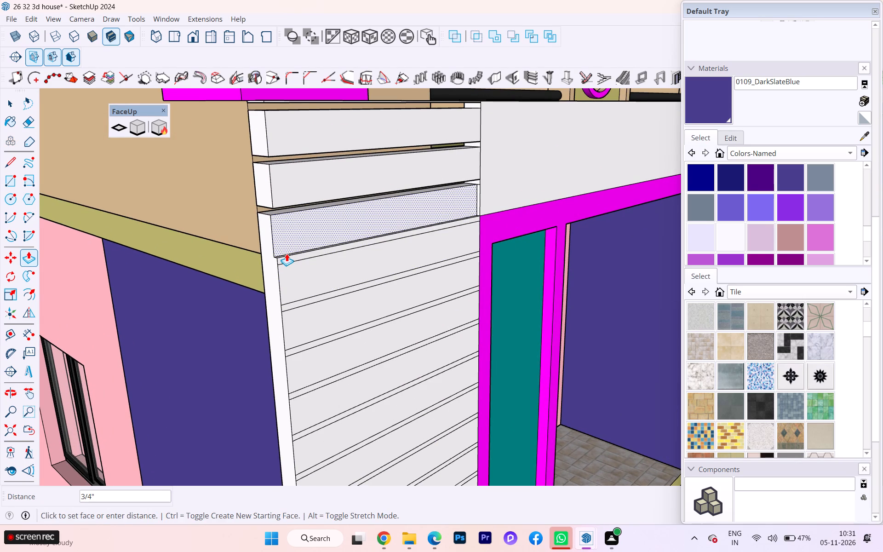
key(Escape)
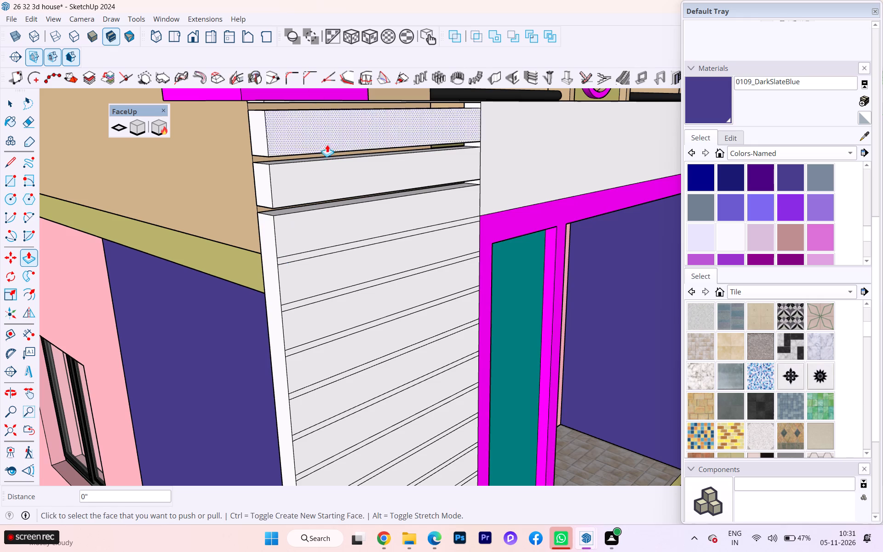
scroll(267, 212, up, 4)
scroll(275, 242, down, 1)
scroll(280, 248, up, 2)
click(301, 264)
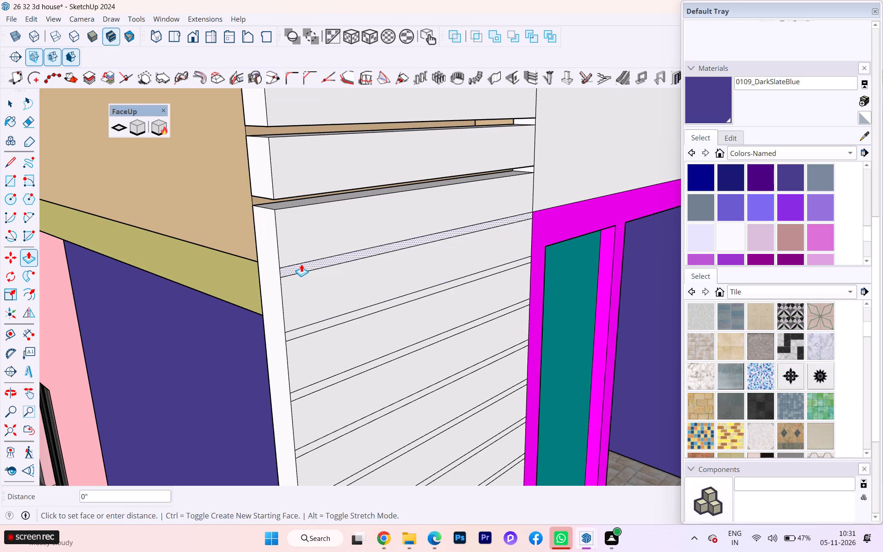
click(258, 259)
Push the fifth and sixth narrow strips from the top of the white front wall back 4" each.
scroll(230, 98, down, 7)
scroll(296, 246, up, 3)
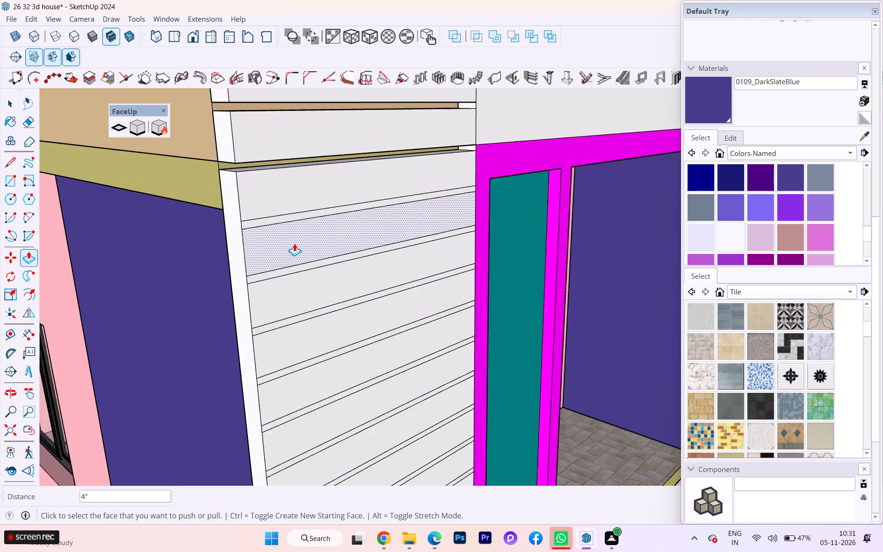
scroll(294, 243, up, 6)
click(258, 295)
click(189, 265)
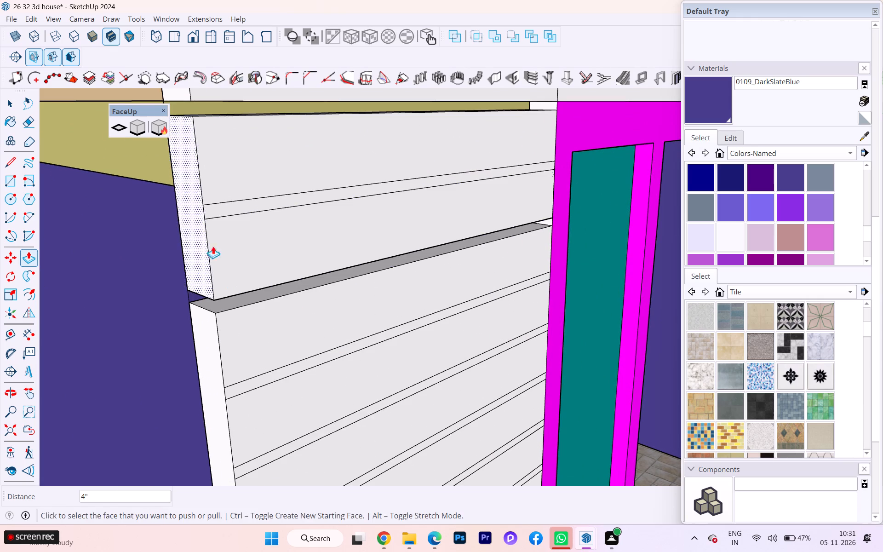
click(222, 202)
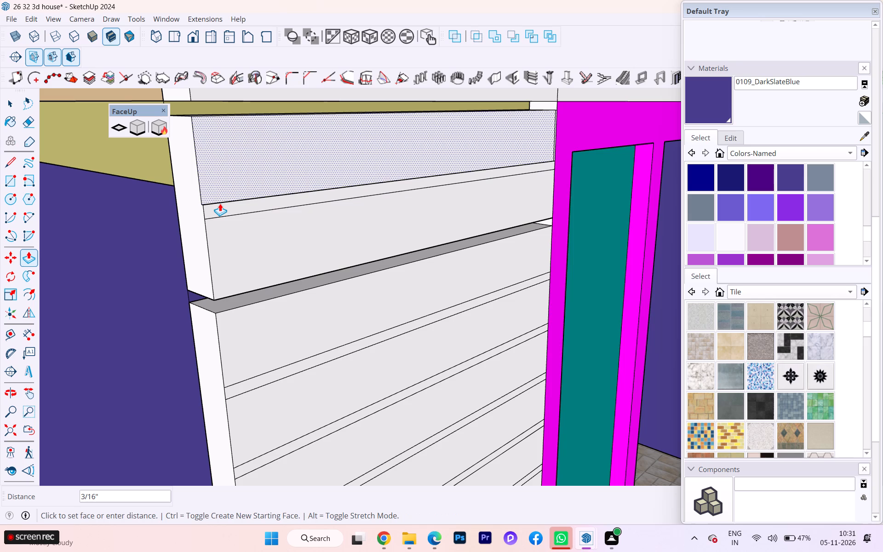
key(Escape)
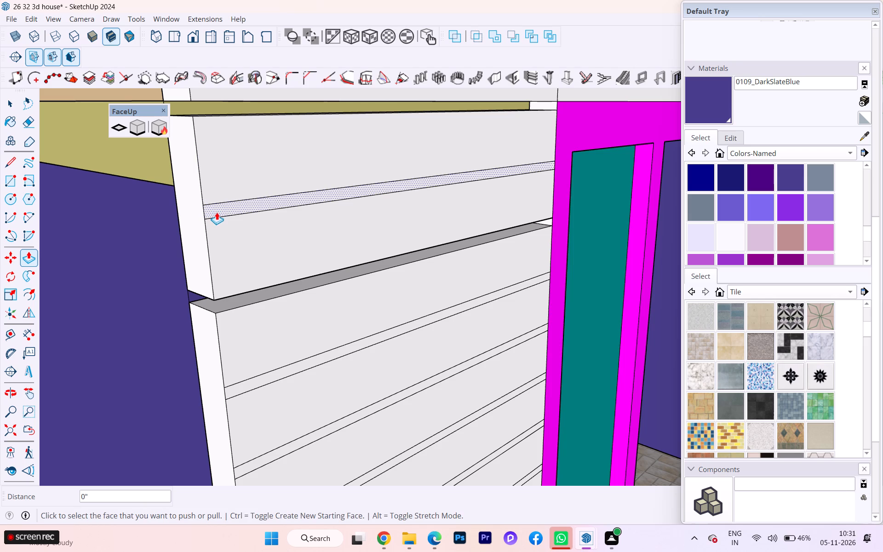
click(218, 205)
click(148, 190)
Push the second-lowest uncut narrow strip above the wall's lower grooves back 4".
scroll(258, 184, down, 1)
scroll(261, 184, up, 1)
scroll(292, 188, down, 1)
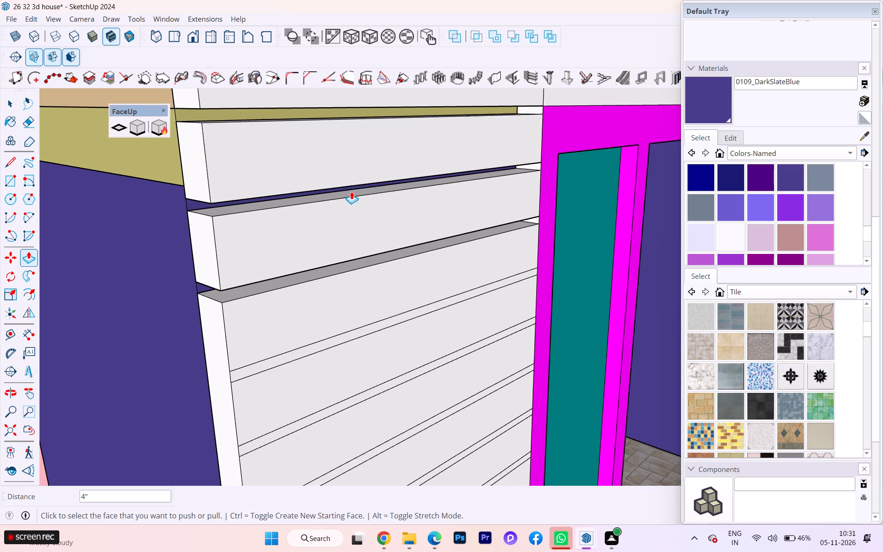
scroll(369, 172, down, 9)
scroll(372, 188, up, 1)
scroll(372, 188, down, 2)
scroll(372, 190, up, 1)
scroll(373, 190, down, 6)
scroll(373, 195, up, 5)
scroll(373, 195, down, 1)
scroll(349, 248, down, 2)
scroll(353, 262, up, 1)
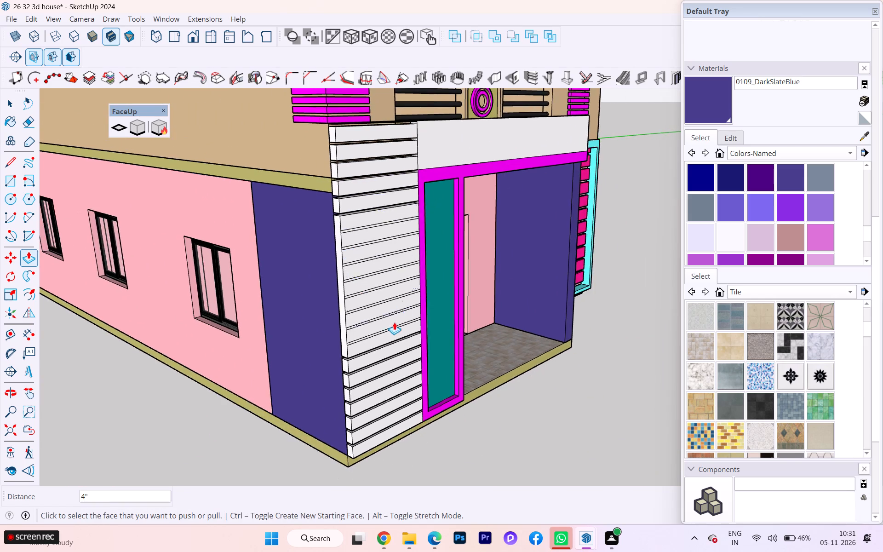
scroll(392, 323, up, 4)
scroll(315, 349, up, 4)
scroll(344, 323, up, 3)
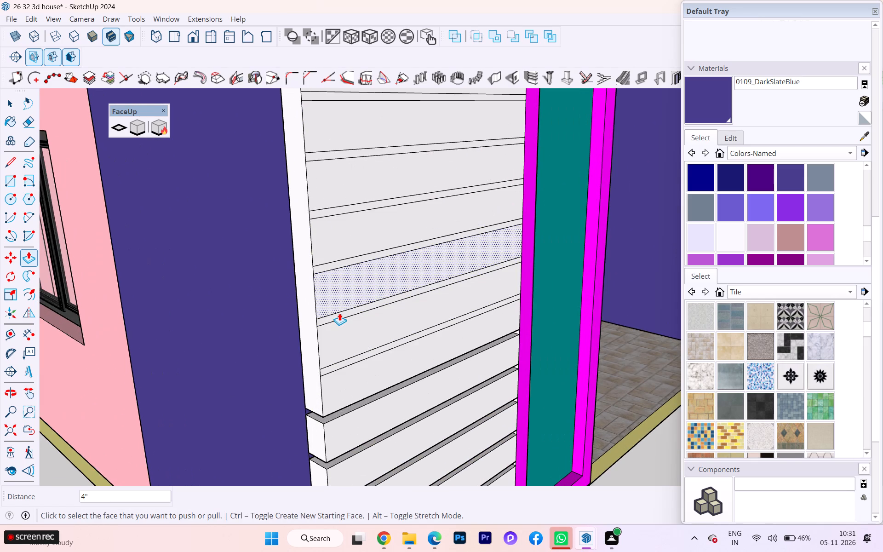
double_click(332, 318)
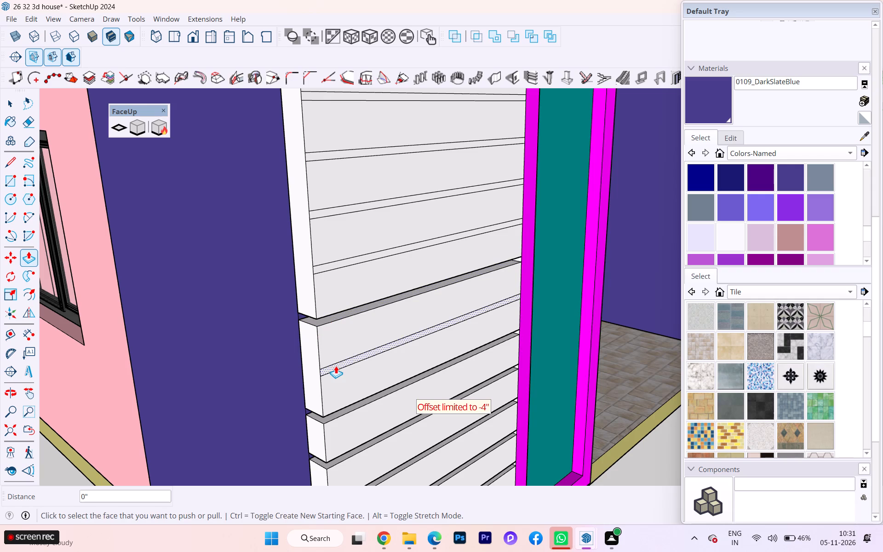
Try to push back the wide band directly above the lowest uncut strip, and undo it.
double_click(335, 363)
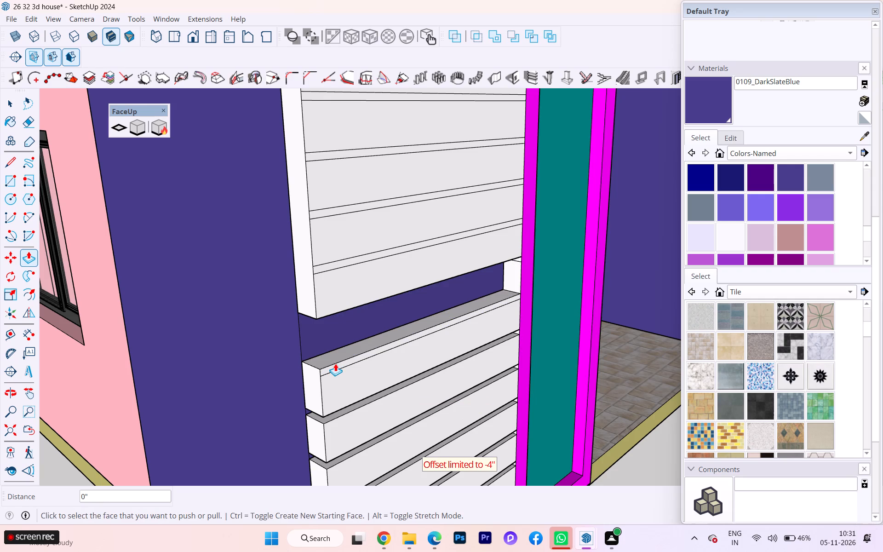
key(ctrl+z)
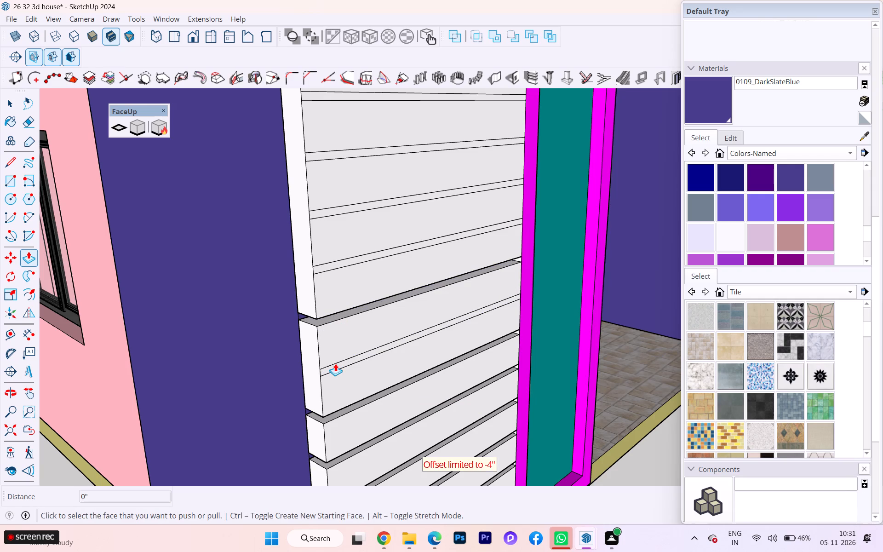
Push back 4" the lowest uncut narrow strip and the uncut strip directly above the lower run of grooves.
scroll(335, 370, up, 8)
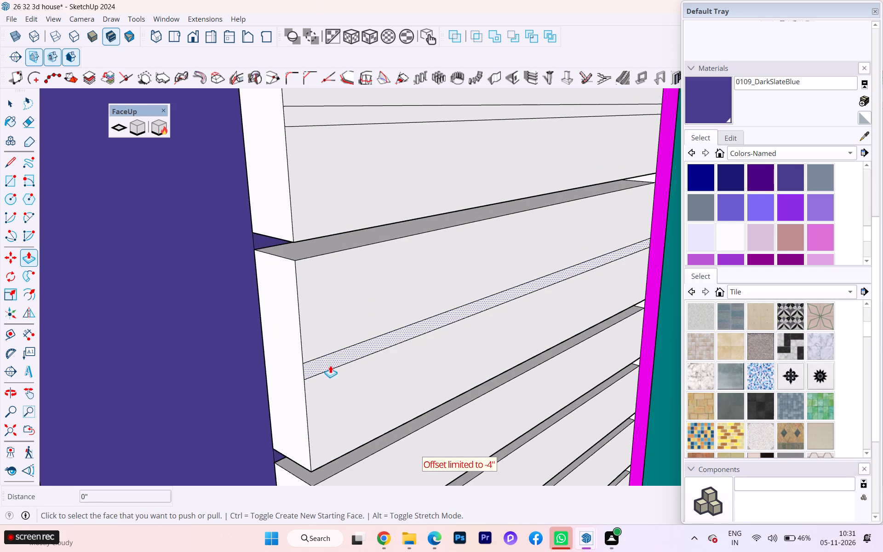
double_click(330, 365)
scroll(341, 367, down, 12)
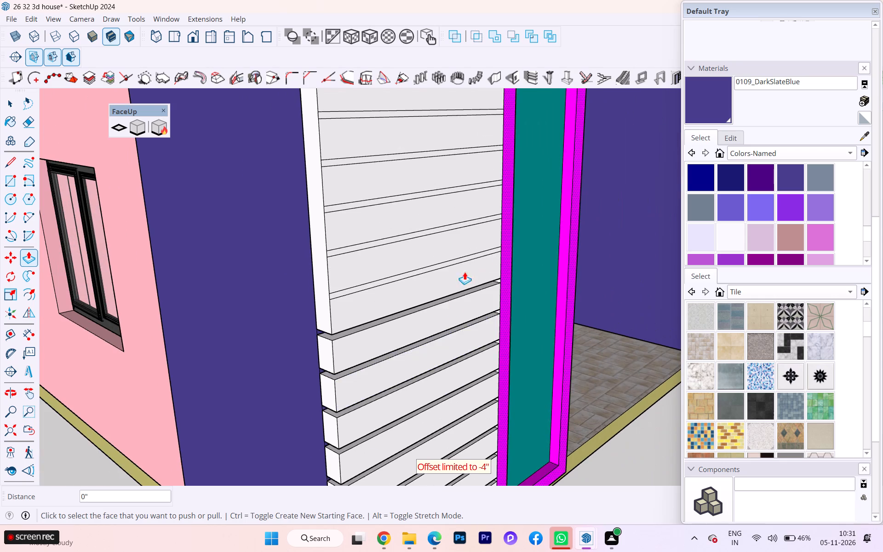
scroll(413, 265, up, 6)
click(382, 287)
click(382, 287)
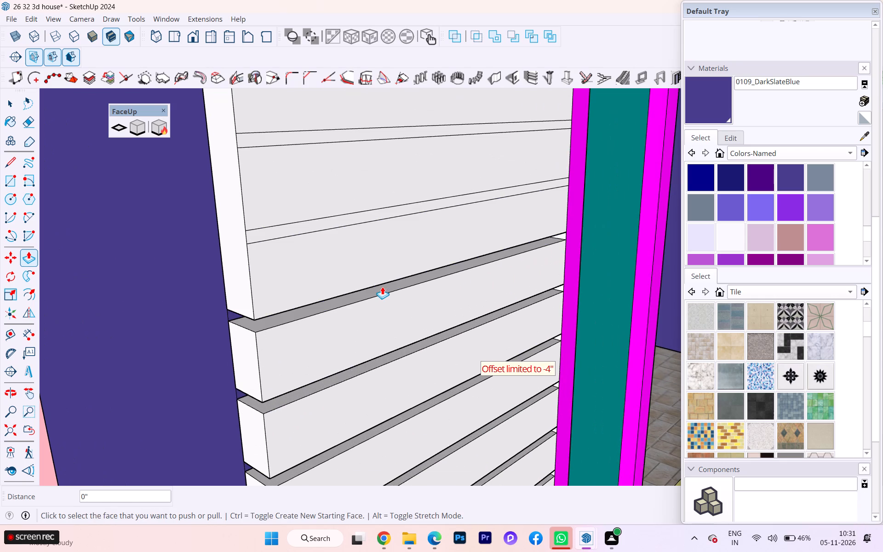
Push the next two uncut narrow strips above the lower run of grooves back 4" each.
click(350, 214)
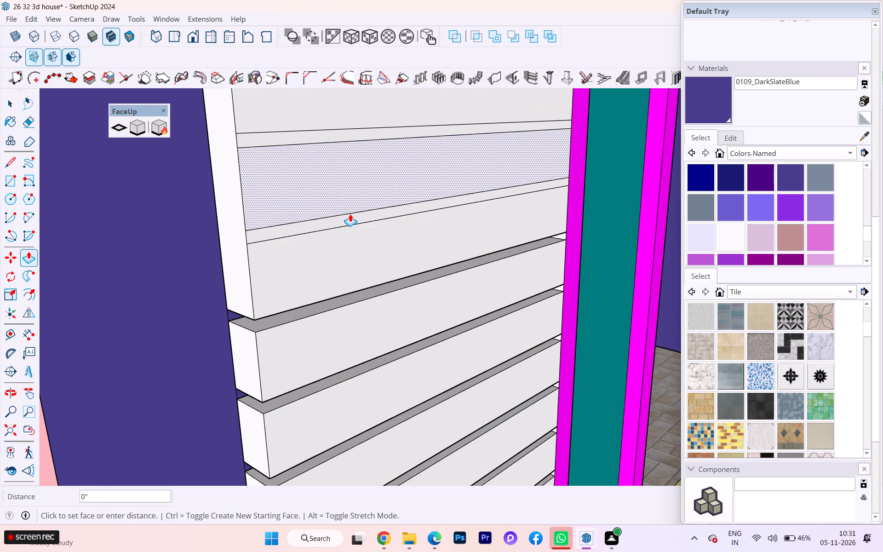
key(Escape)
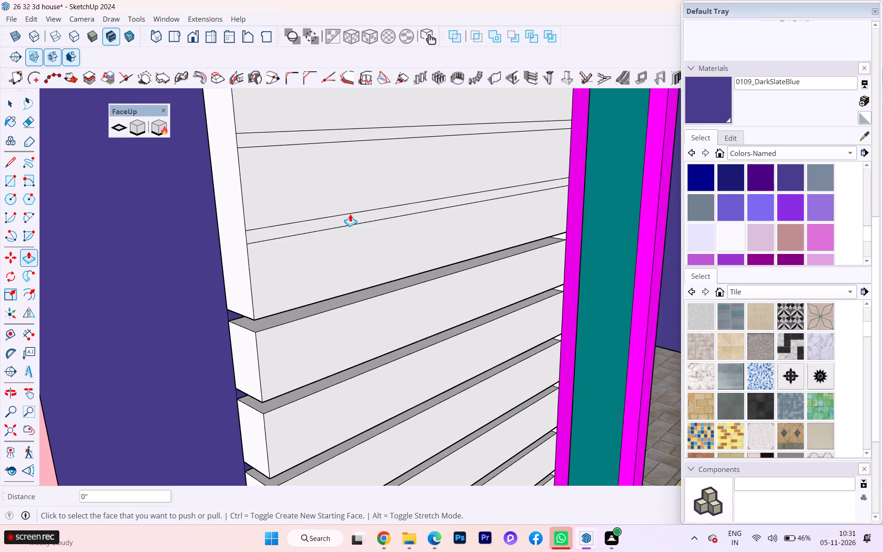
scroll(203, 179, up, 3)
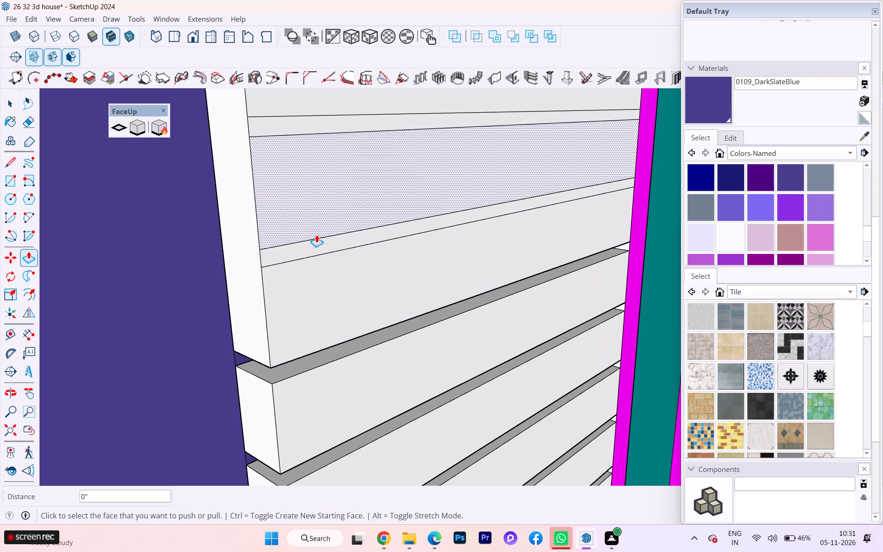
double_click(318, 244)
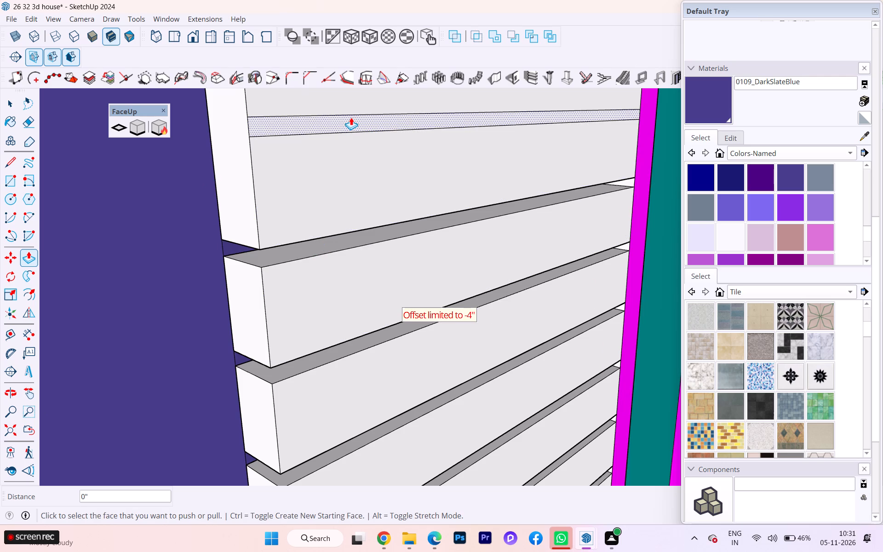
double_click(351, 117)
Examine the grooves and slat ends along the white wall's outer corner beside the dark blue side wall.
scroll(345, 122, down, 6)
scroll(224, 144, down, 7)
scroll(234, 174, up, 1)
scroll(235, 175, down, 3)
scroll(237, 178, up, 2)
scroll(238, 178, down, 1)
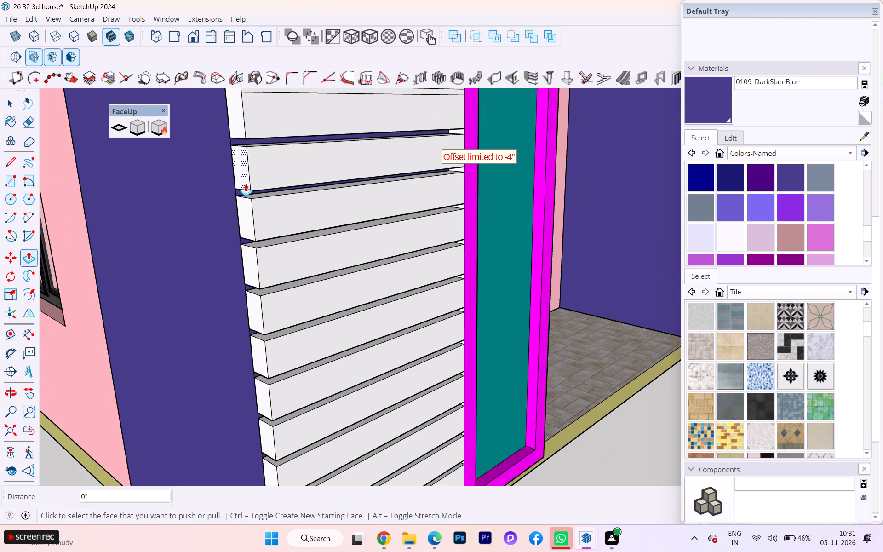
scroll(242, 143, down, 1)
scroll(238, 134, up, 4)
scroll(238, 133, down, 1)
scroll(238, 133, up, 3)
scroll(237, 134, down, 2)
scroll(237, 134, up, 3)
scroll(237, 134, down, 1)
scroll(237, 134, up, 2)
scroll(237, 134, down, 2)
scroll(237, 134, up, 1)
scroll(237, 134, down, 3)
scroll(237, 134, up, 2)
scroll(237, 134, down, 3)
scroll(237, 134, up, 3)
scroll(237, 134, down, 2)
scroll(237, 134, up, 6)
scroll(237, 134, down, 2)
scroll(237, 134, up, 3)
scroll(237, 134, down, 1)
scroll(237, 134, up, 2)
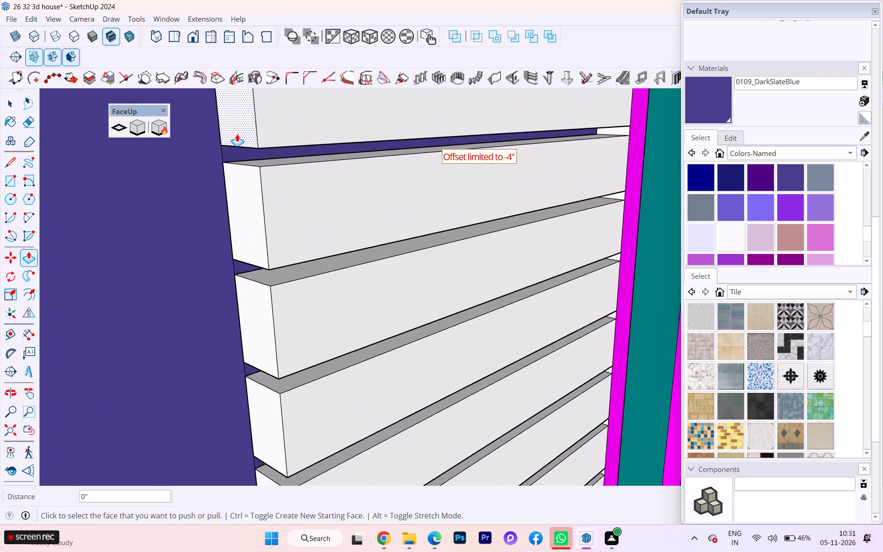
scroll(237, 134, up, 5)
scroll(211, 152, down, 1)
scroll(210, 152, up, 10)
scroll(198, 174, down, 2)
scroll(198, 174, up, 6)
scroll(200, 183, down, 2)
scroll(201, 182, up, 3)
scroll(201, 182, down, 2)
scroll(202, 182, up, 2)
scroll(203, 181, down, 2)
scroll(205, 180, up, 1)
scroll(206, 180, down, 4)
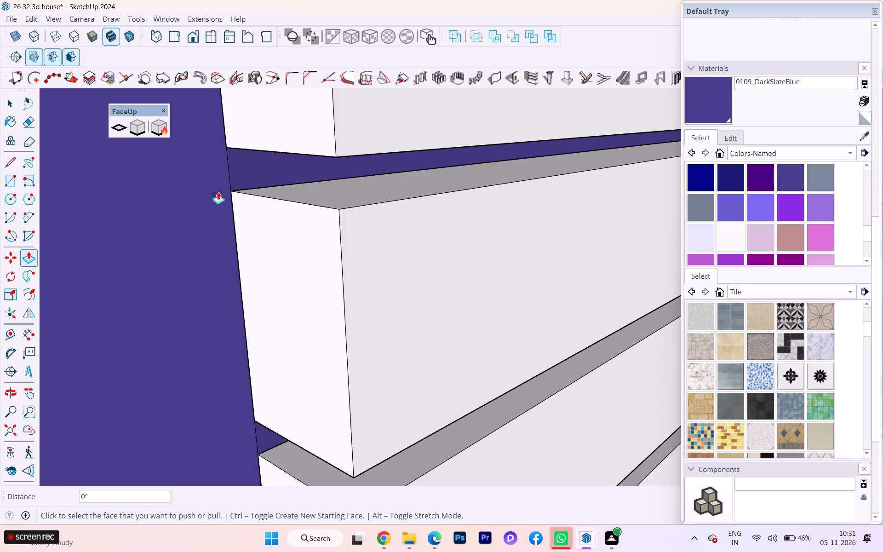
Push the two lowest uncut narrow strips above the lower run of grooves in the white wall back 4" each.
scroll(218, 192, down, 18)
scroll(281, 219, up, 1)
scroll(284, 220, down, 4)
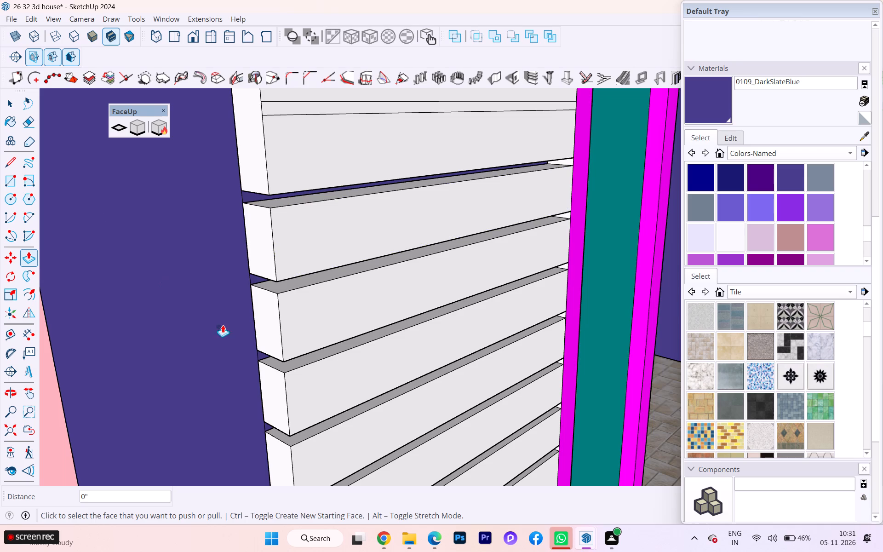
scroll(314, 362, down, 4)
scroll(307, 355, up, 1)
scroll(307, 355, down, 4)
scroll(303, 352, up, 1)
scroll(302, 351, down, 3)
scroll(297, 338, up, 1)
scroll(310, 325, down, 3)
scroll(318, 302, up, 5)
scroll(321, 298, down, 2)
scroll(322, 297, up, 1)
scroll(310, 235, up, 4)
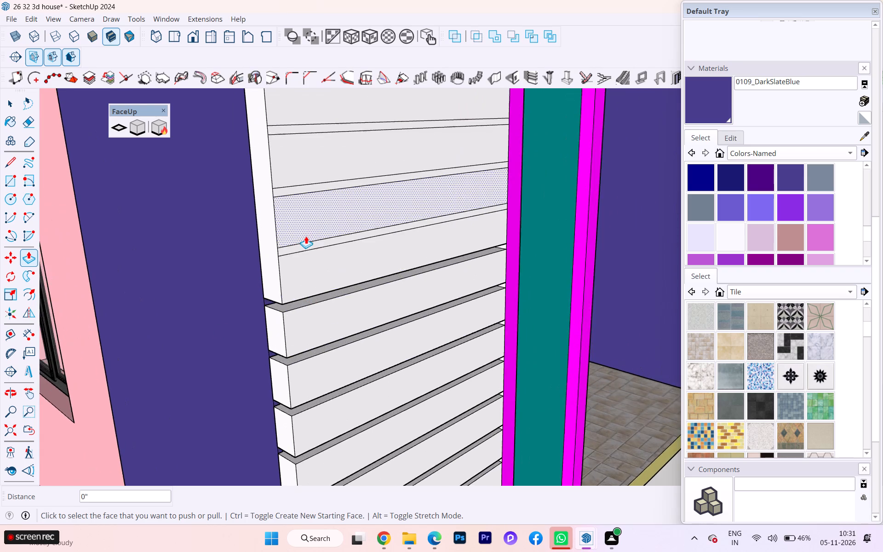
scroll(306, 236, up, 6)
scroll(305, 236, down, 1)
scroll(305, 236, up, 1)
scroll(305, 236, down, 1)
scroll(305, 236, up, 1)
double_click(303, 246)
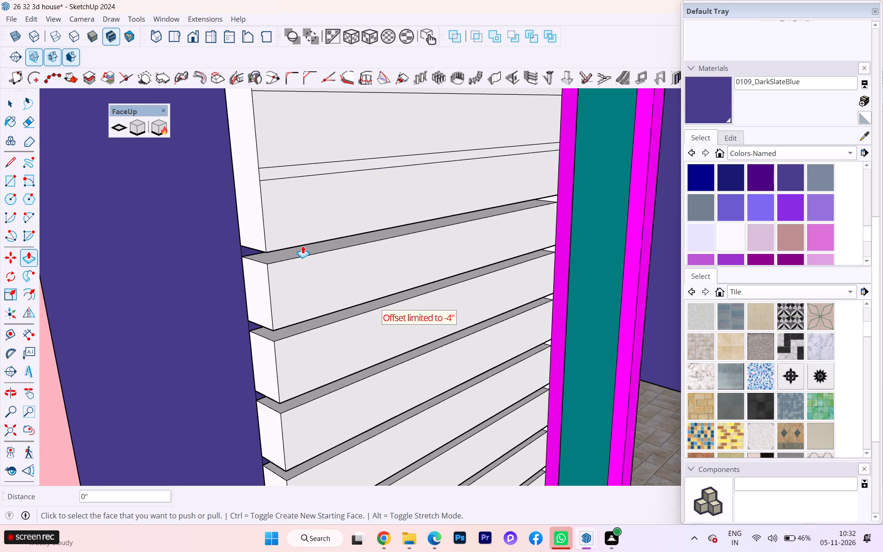
double_click(311, 168)
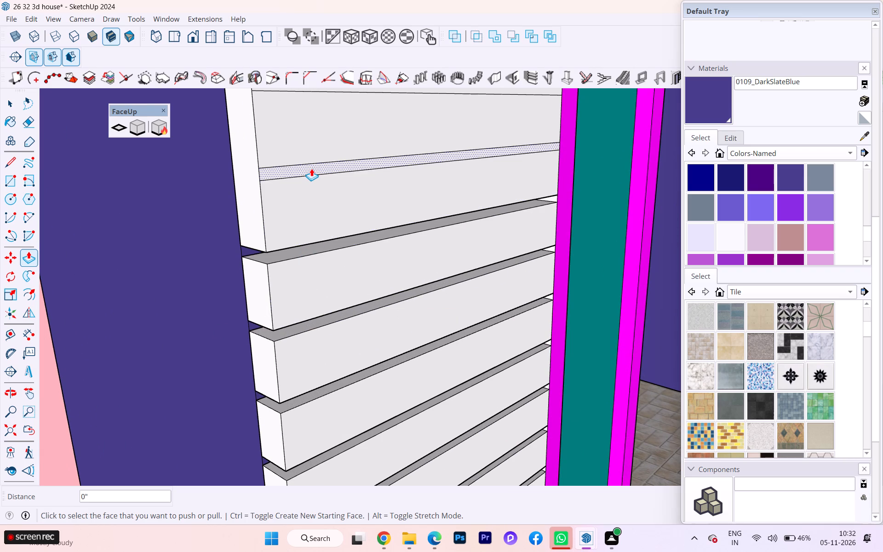
Push the last uncut narrow strip, between the upper and lower runs of grooves in the white wall, back 4".
scroll(275, 209, down, 10)
scroll(264, 218, up, 1)
scroll(230, 259, down, 2)
scroll(230, 265, up, 1)
scroll(230, 266, down, 9)
scroll(266, 202, up, 1)
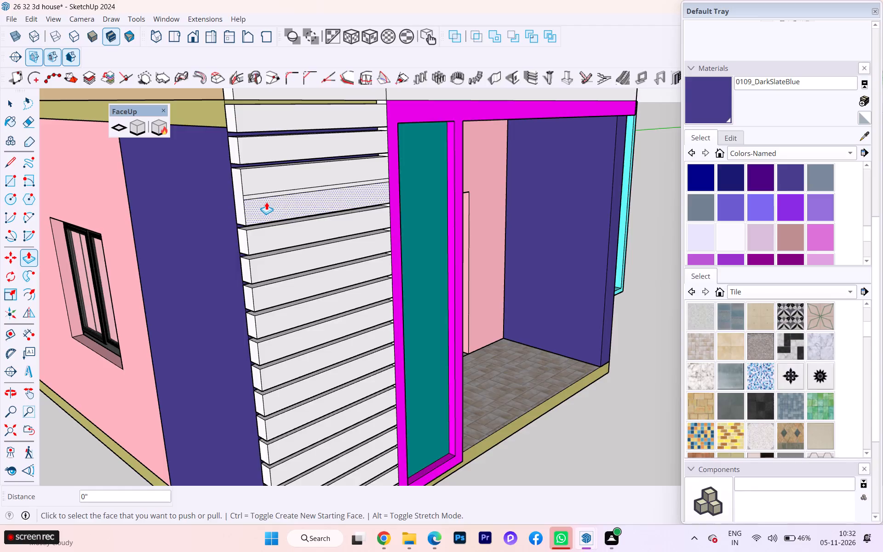
scroll(266, 202, up, 1)
scroll(266, 202, down, 1)
scroll(266, 202, up, 3)
scroll(268, 186, down, 1)
scroll(268, 186, up, 9)
double_click(260, 195)
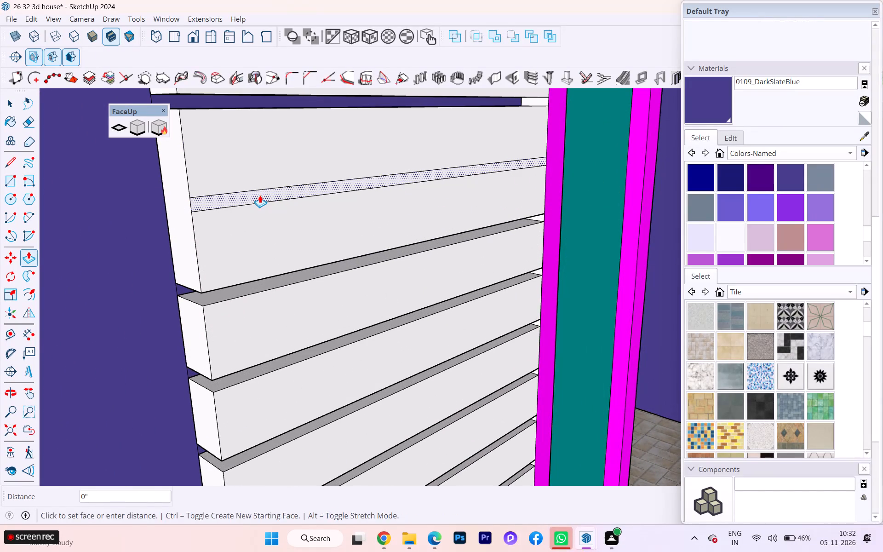
Check the full run of grooves on the white wall from the front of the porch and leave Push/Pull with nothing selected.
scroll(266, 194, down, 4)
scroll(402, 238, down, 2)
scroll(411, 243, up, 3)
scroll(417, 246, down, 2)
middle_drag(467, 225, 256, 232)
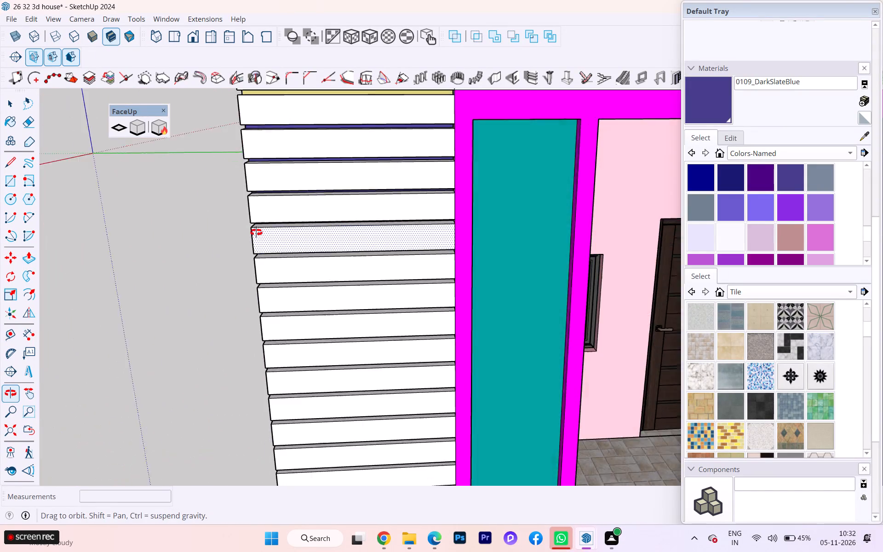
middle_drag(256, 232, 253, 232)
scroll(267, 220, down, 2)
scroll(268, 219, up, 2)
scroll(269, 219, down, 2)
scroll(271, 218, up, 1)
scroll(271, 218, down, 4)
scroll(302, 220, up, 1)
scroll(304, 220, down, 2)
scroll(361, 227, down, 4)
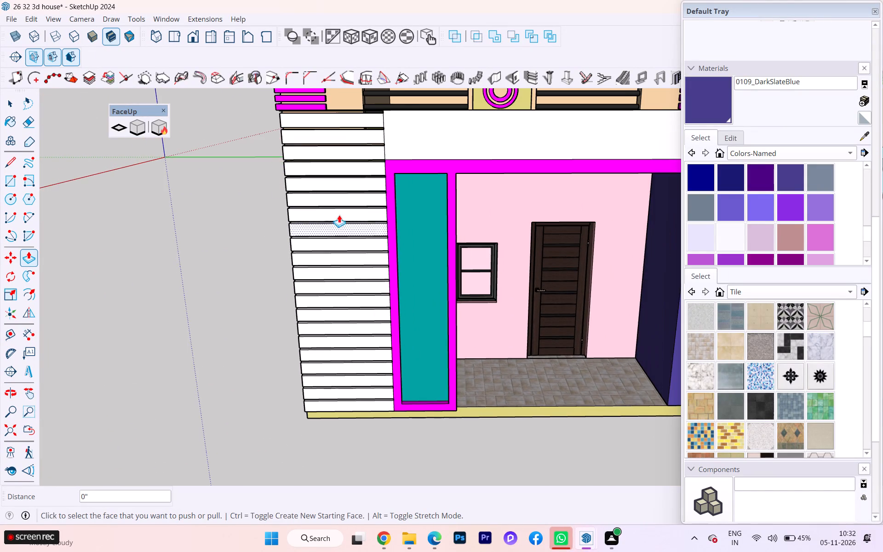
scroll(269, 179, down, 3)
scroll(278, 188, up, 1)
scroll(279, 189, down, 1)
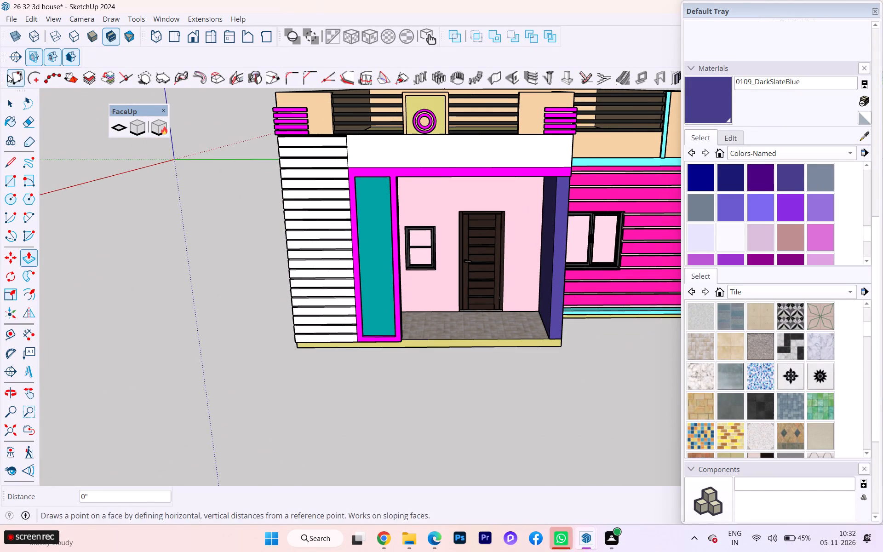
click(9, 98)
click(187, 329)
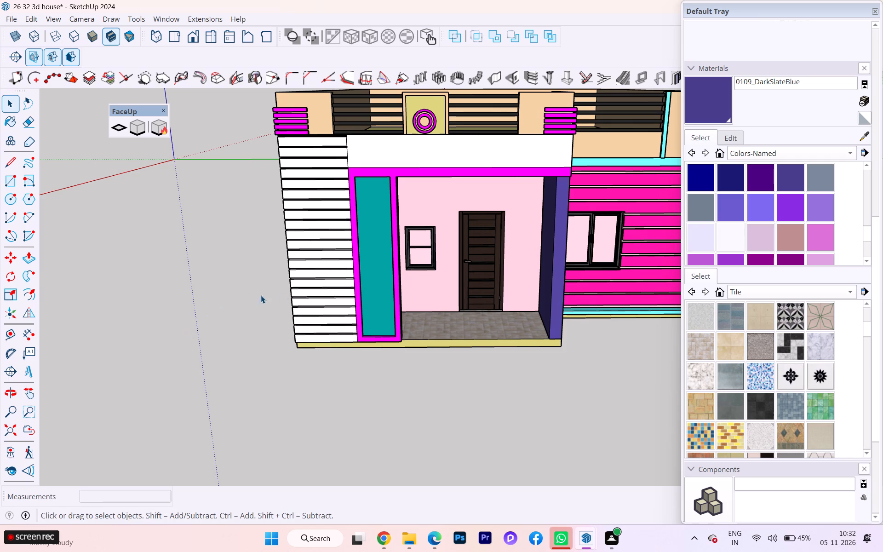
Examine the grooved white wall beside the magenta frame from oblique angles, and the whole porch front.
middle_drag(318, 295, 311, 333)
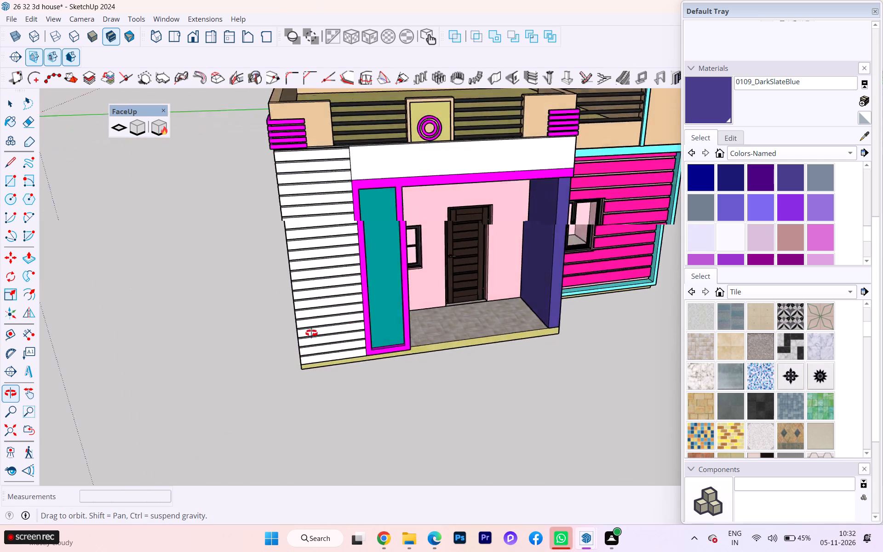
middle_drag(311, 333, 189, 340)
scroll(379, 221, up, 7)
scroll(356, 144, up, 3)
scroll(356, 143, down, 1)
scroll(355, 143, up, 1)
scroll(376, 107, up, 3)
scroll(376, 107, down, 1)
scroll(376, 106, up, 3)
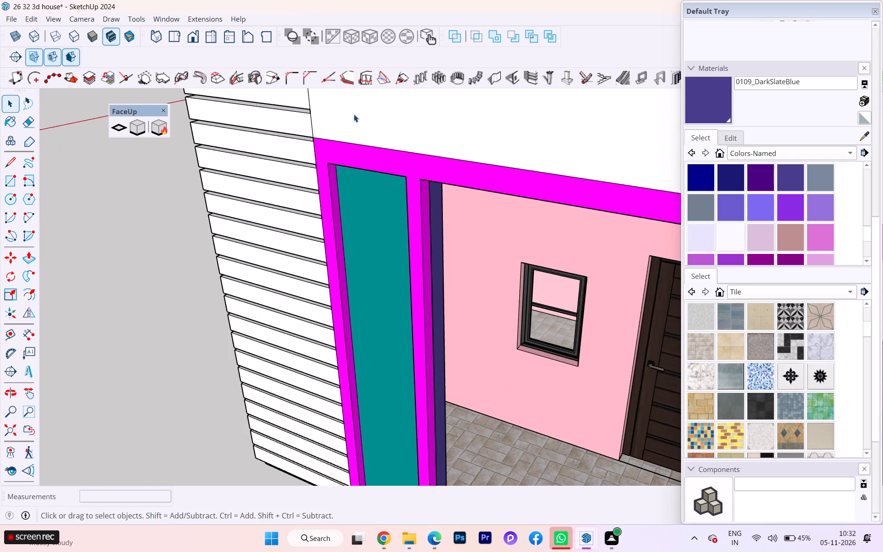
middle_drag(334, 123, 309, 142)
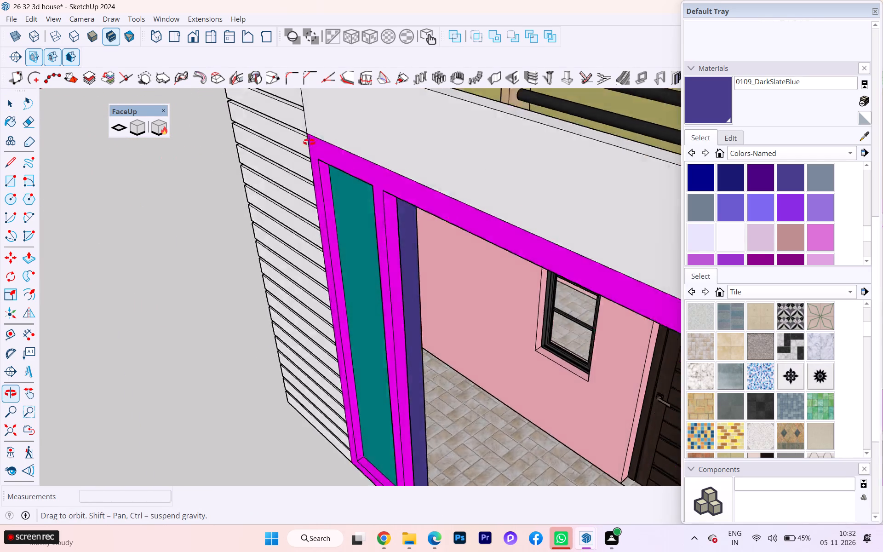
middle_drag(309, 142, 462, 112)
scroll(300, 166, down, 4)
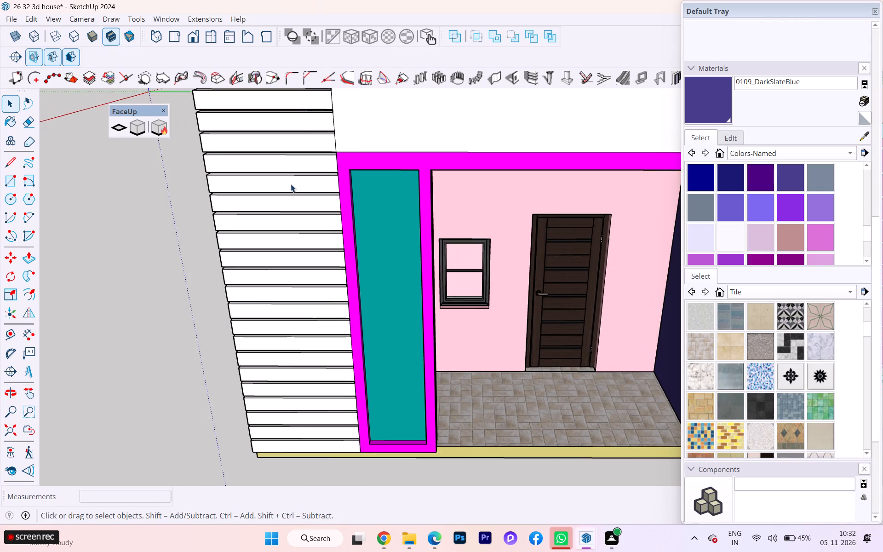
scroll(291, 184, down, 1)
scroll(291, 184, up, 1)
scroll(291, 184, down, 8)
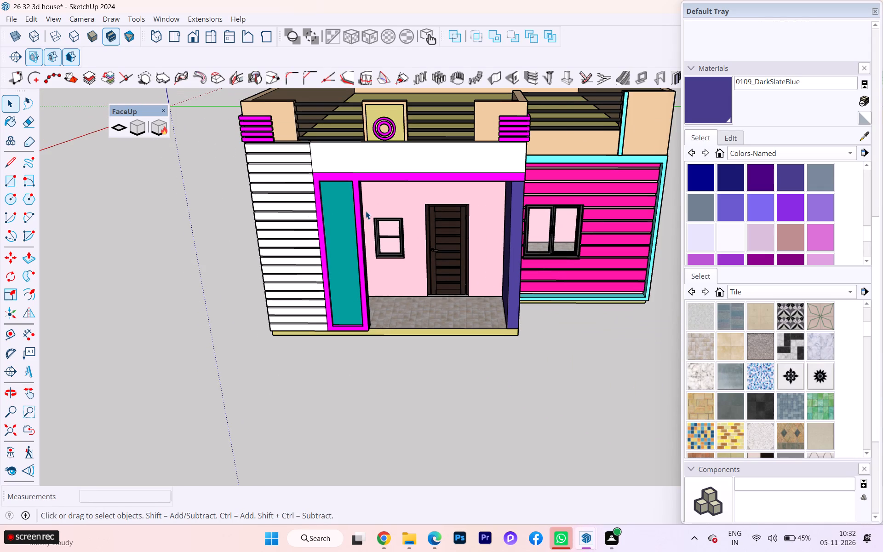
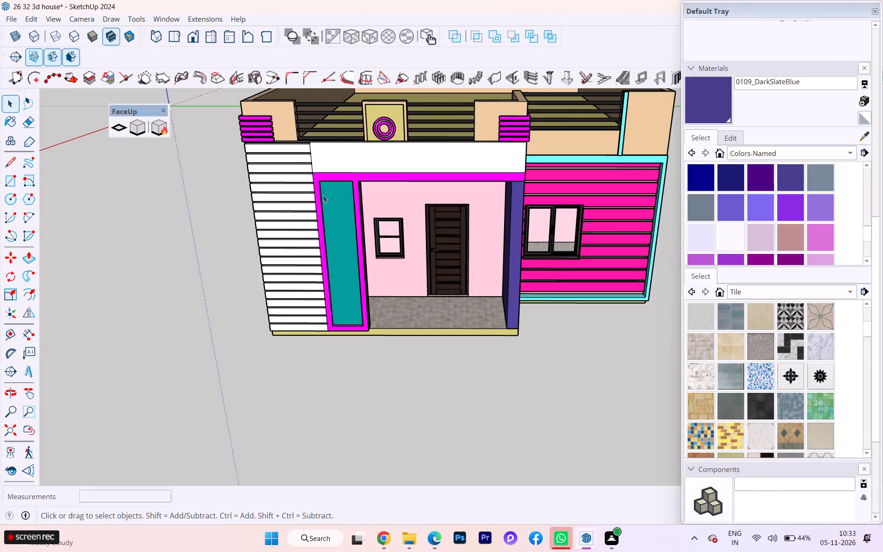
Erase the two stray vertical edges on the outer side face of the dark slate blue porch pillar.
scroll(453, 264, down, 2)
scroll(453, 264, up, 9)
scroll(436, 241, down, 1)
scroll(435, 241, up, 4)
scroll(420, 238, down, 2)
scroll(407, 238, up, 3)
scroll(395, 237, down, 1)
scroll(395, 237, up, 1)
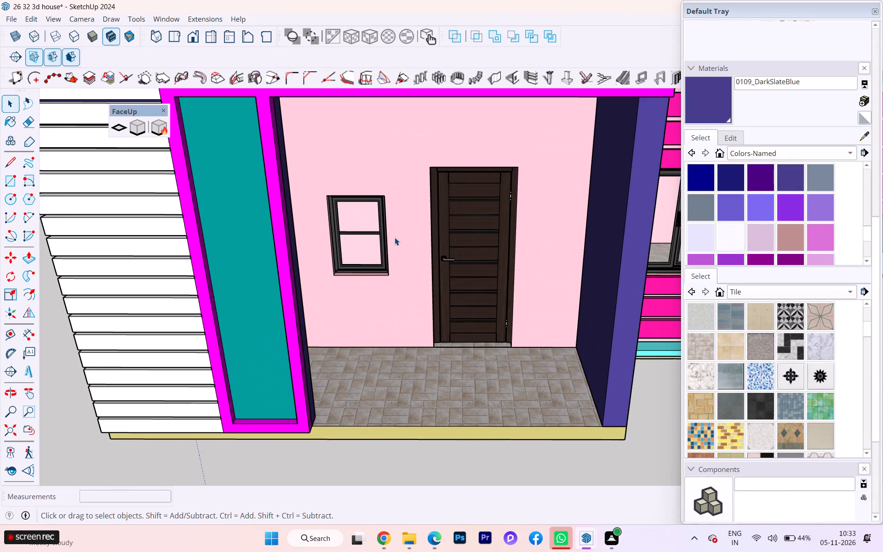
scroll(397, 234, down, 1)
middle_drag(397, 234, 205, 193)
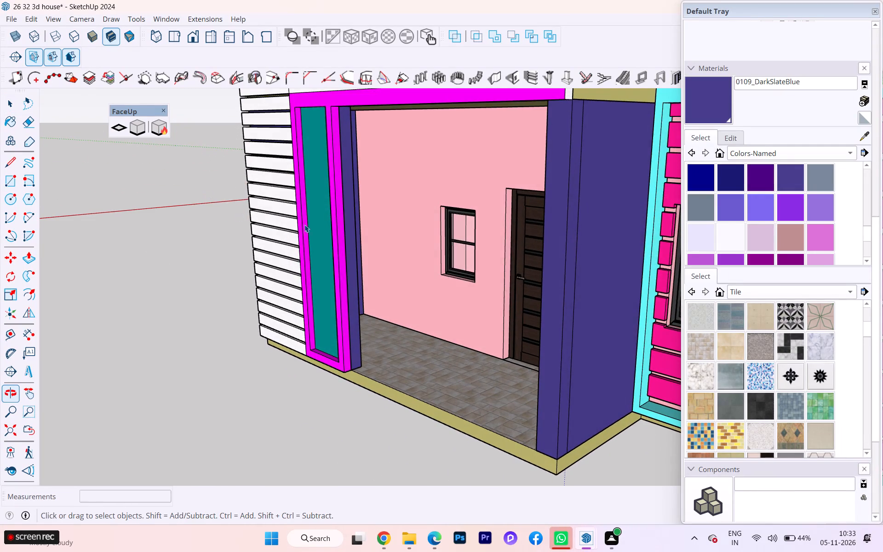
scroll(459, 239, down, 3)
scroll(527, 304, up, 8)
scroll(537, 311, down, 1)
scroll(537, 311, up, 1)
scroll(537, 311, down, 1)
scroll(537, 311, up, 2)
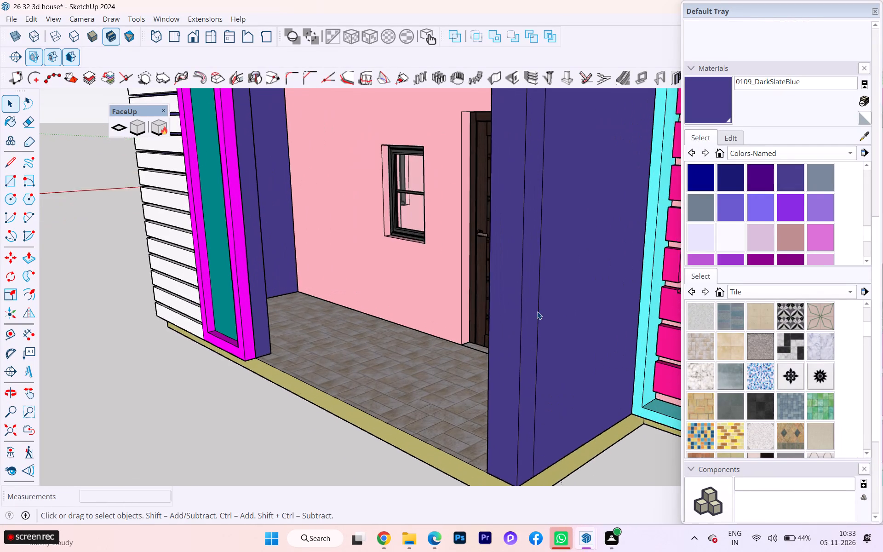
double_click(548, 291)
click(535, 283)
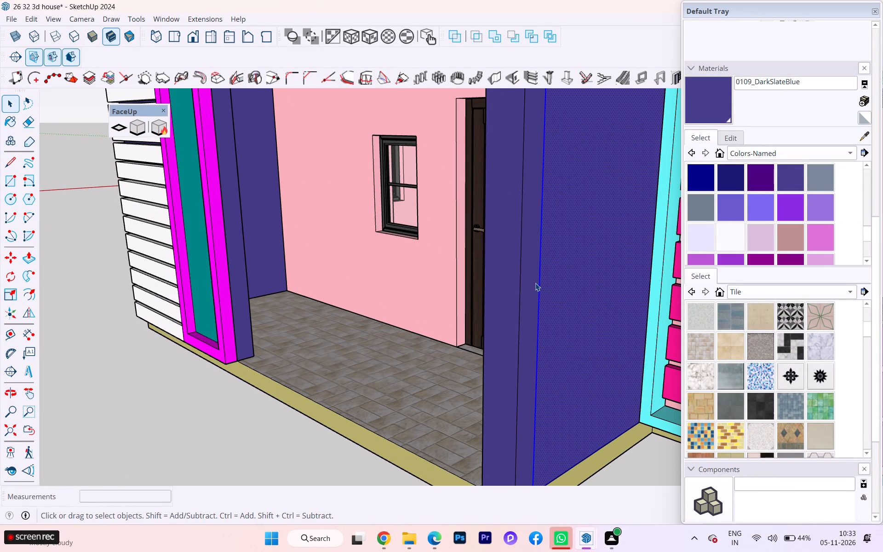
click(540, 285)
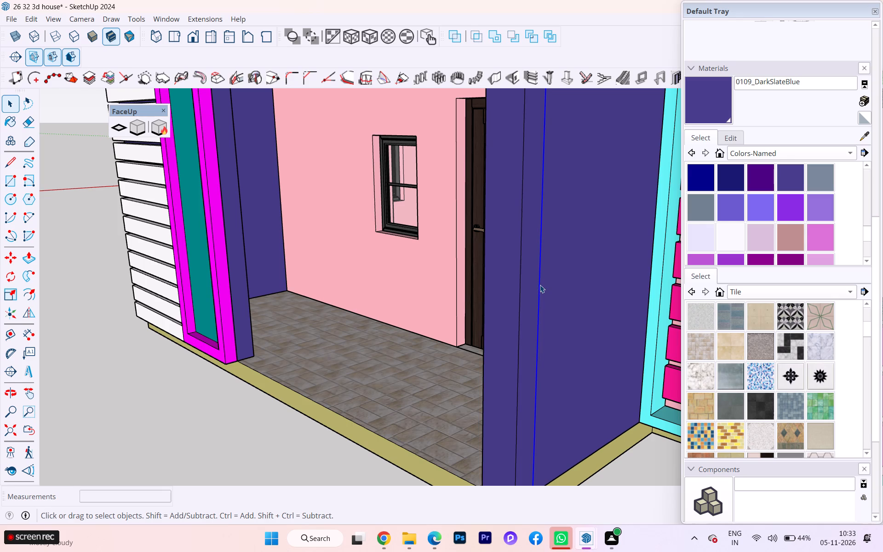
key(e)
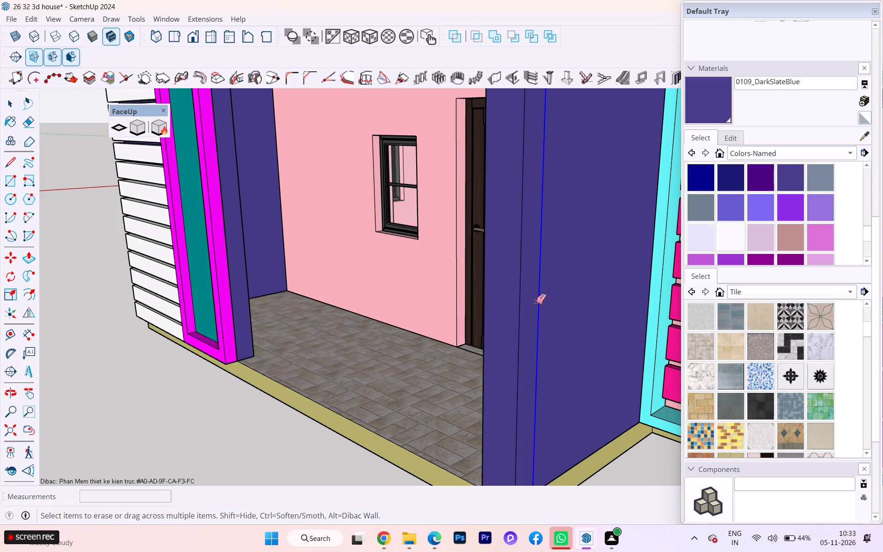
shift+scroll(536, 302, down, 1)
shift+scroll(536, 302, up, 1)
shift+scroll(536, 302, down, 1)
shift+scroll(536, 302, up, 1)
shift+click(541, 293)
shift+click(541, 292)
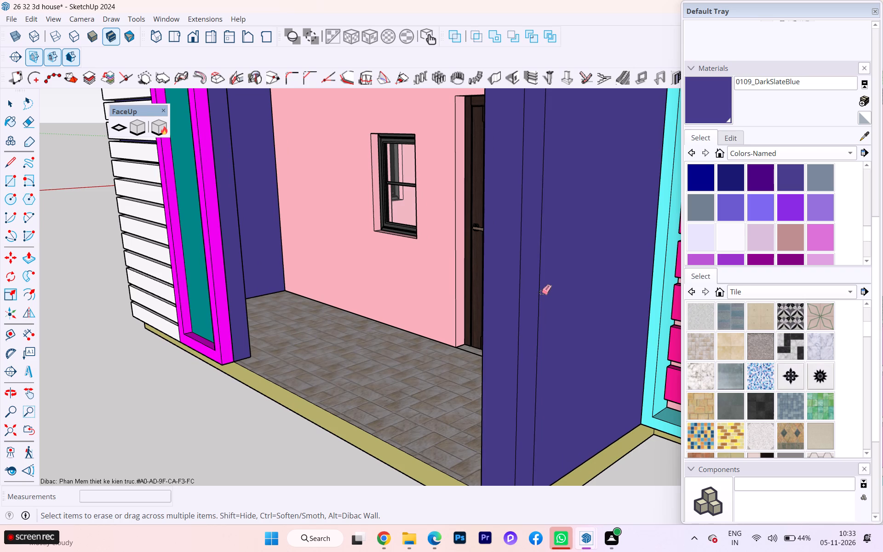
shift+click(537, 298)
shift+click(540, 296)
Examine the cleaned dark slate blue pillar and the porch beam above it, leaving the Eraser for plain selection.
scroll(537, 300, down, 7)
scroll(453, 321, up, 2)
scroll(450, 321, down, 3)
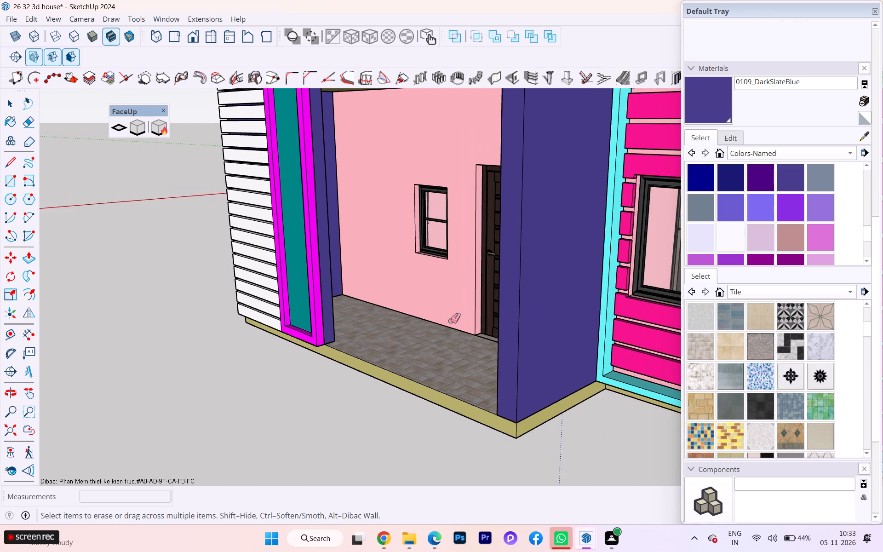
scroll(450, 321, down, 3)
scroll(442, 332, up, 1)
scroll(441, 333, down, 1)
scroll(499, 218, up, 1)
scroll(499, 218, down, 1)
scroll(499, 218, up, 2)
scroll(458, 158, down, 1)
scroll(458, 160, up, 1)
scroll(457, 196, down, 3)
scroll(459, 245, up, 3)
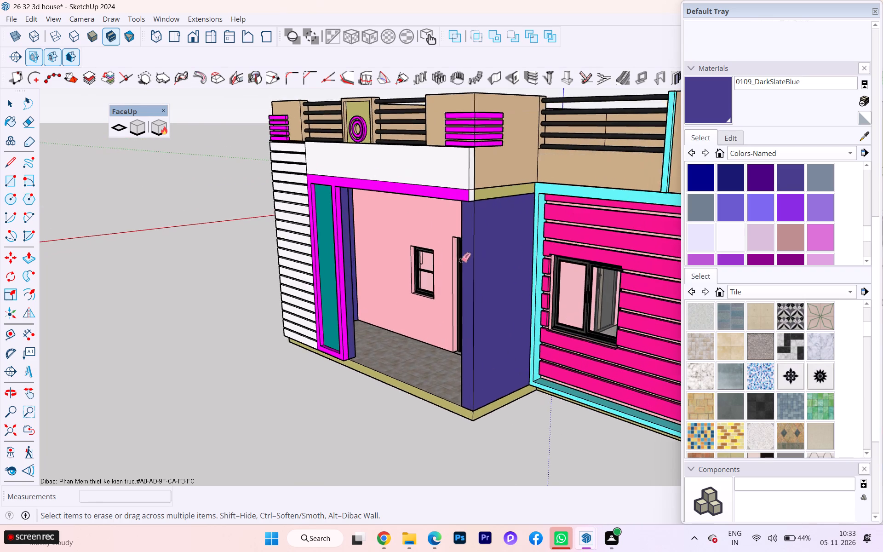
scroll(461, 259, up, 6)
scroll(461, 256, down, 1)
scroll(461, 256, up, 2)
scroll(455, 178, up, 1)
scroll(455, 178, down, 1)
scroll(455, 178, up, 6)
scroll(447, 185, down, 1)
scroll(447, 185, up, 2)
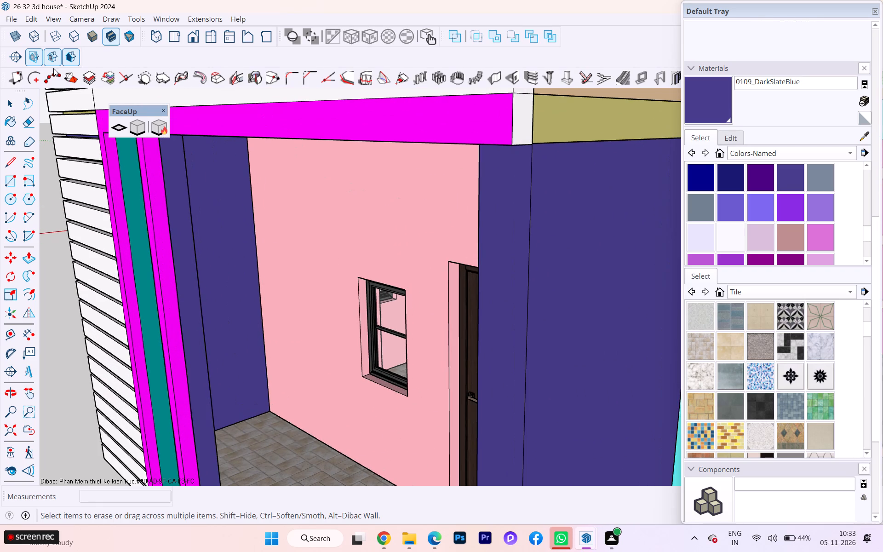
click(13, 98)
scroll(175, 110, down, 2)
scroll(183, 111, up, 2)
scroll(184, 111, down, 1)
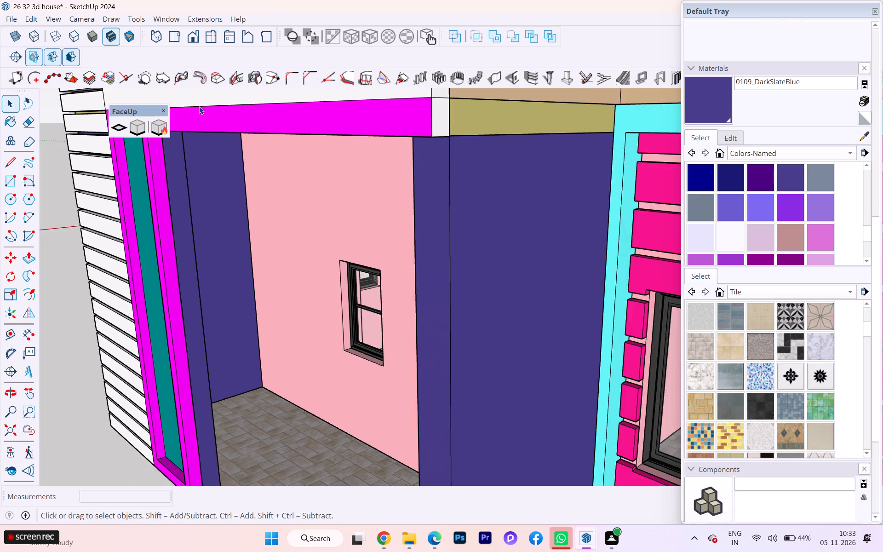
scroll(203, 107, up, 4)
scroll(205, 107, down, 2)
scroll(232, 158, down, 1)
scroll(204, 229, down, 3)
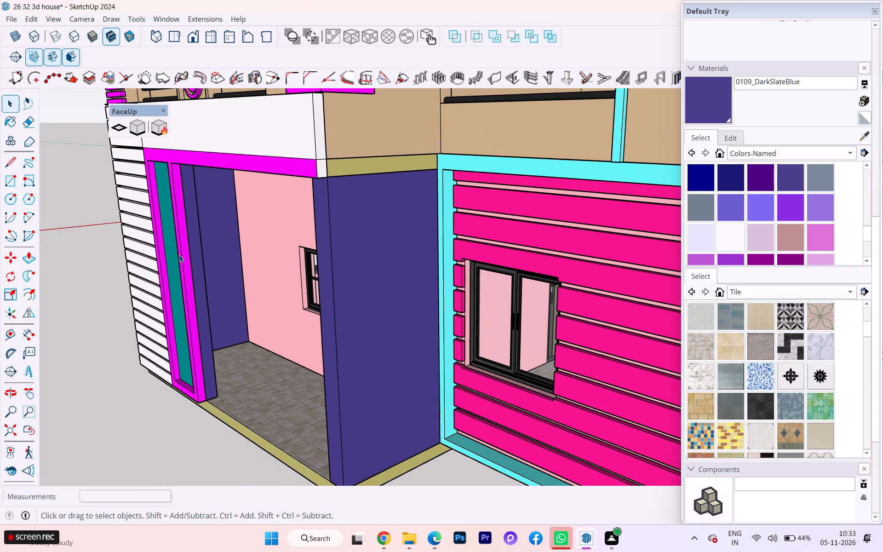
Examine the grooved white wall, its dark slate blue side and the magenta frame from several angles, ending on the whole house.
click(111, 231)
middle_drag(217, 231, 564, 138)
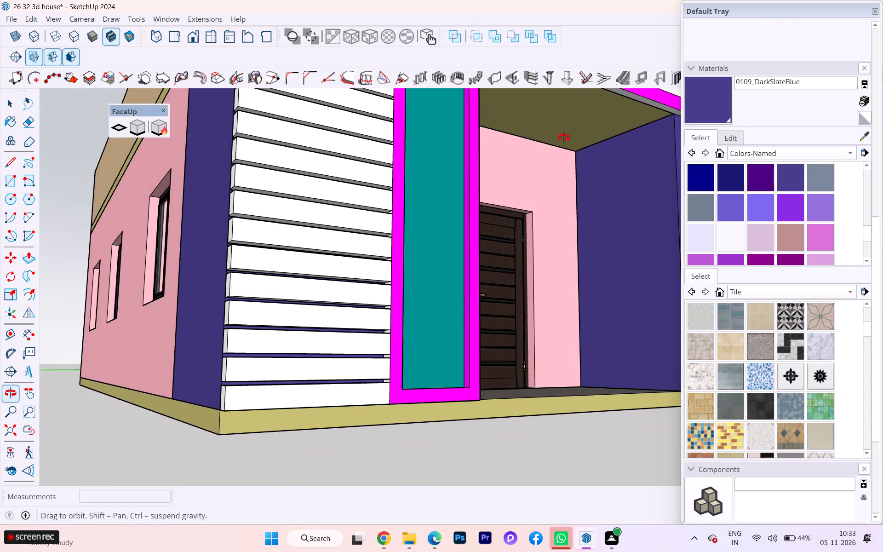
middle_drag(564, 138, 662, 132)
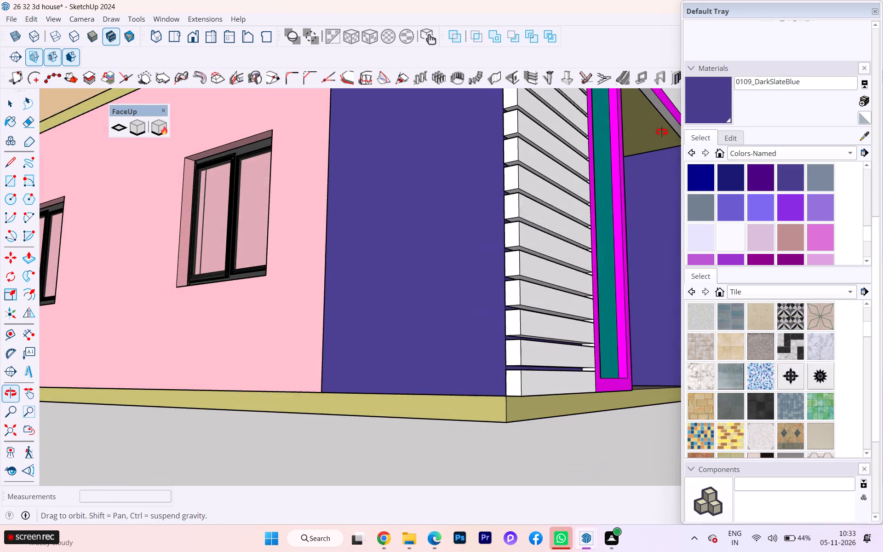
middle_drag(662, 132, 457, 180)
scroll(360, 176, down, 3)
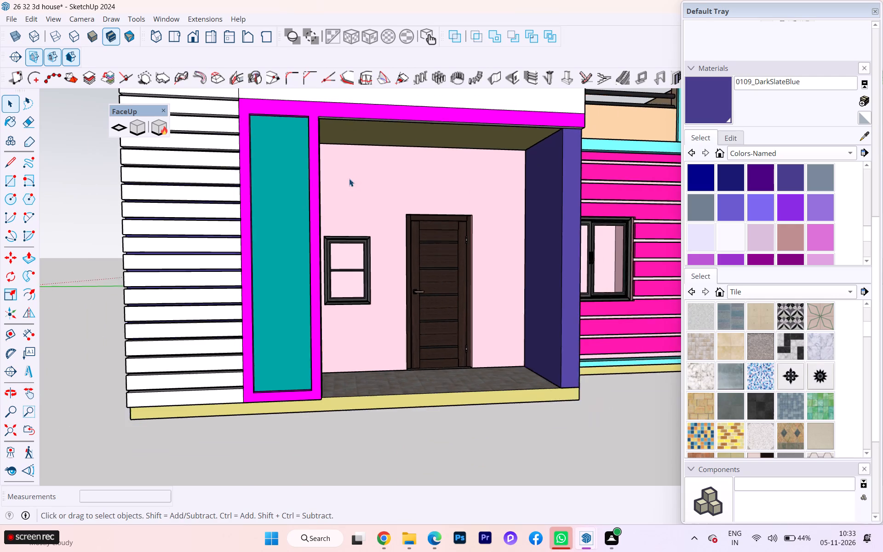
scroll(316, 193, down, 2)
middle_drag(284, 201, 99, 212)
scroll(249, 197, up, 3)
scroll(255, 197, down, 1)
scroll(258, 197, up, 2)
scroll(270, 201, down, 1)
scroll(372, 253, up, 4)
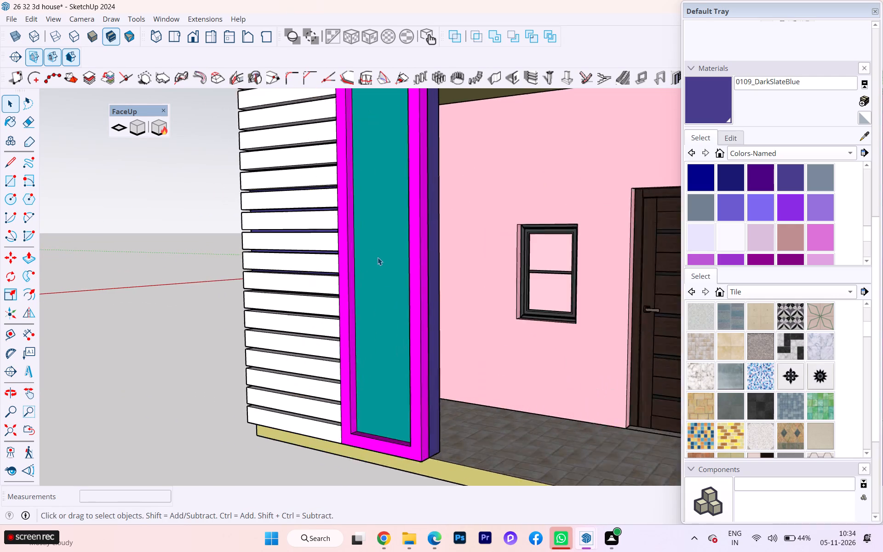
scroll(378, 257, up, 1)
scroll(414, 254, up, 2)
scroll(414, 254, down, 2)
scroll(415, 254, up, 5)
scroll(371, 218, down, 1)
scroll(370, 218, up, 1)
scroll(370, 218, down, 6)
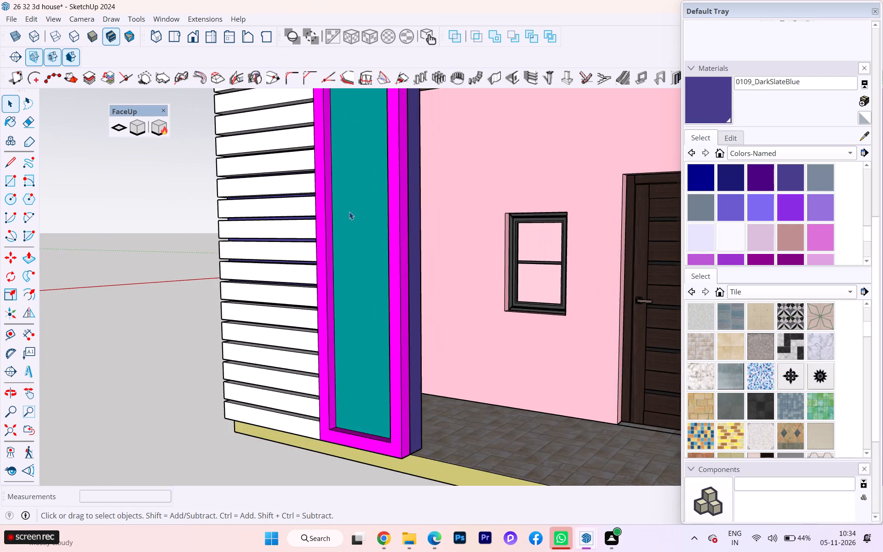
scroll(349, 212, down, 3)
scroll(344, 212, up, 1)
scroll(344, 212, down, 1)
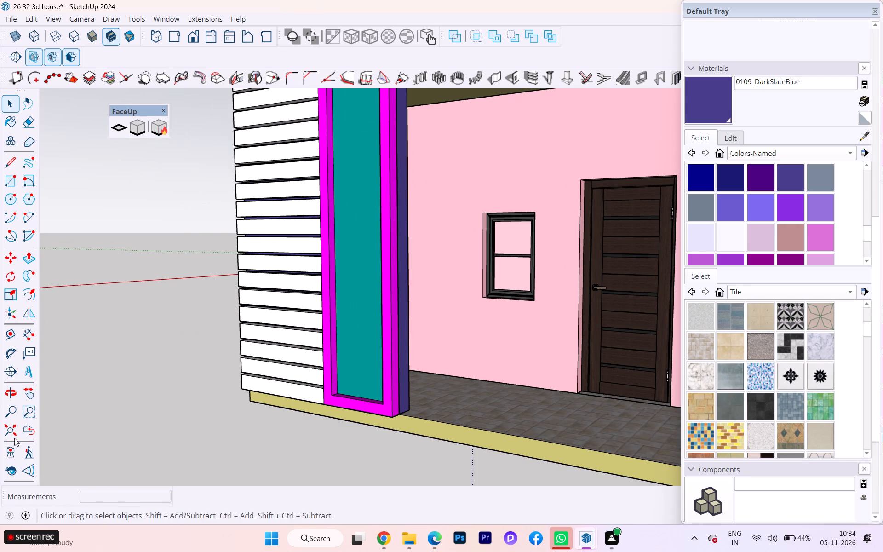
click(17, 428)
scroll(373, 384, down, 2)
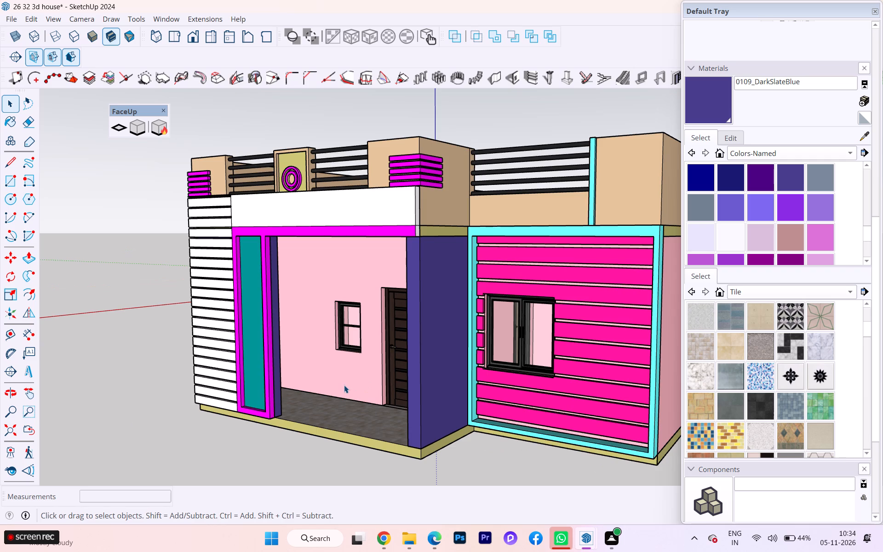
scroll(344, 385, down, 1)
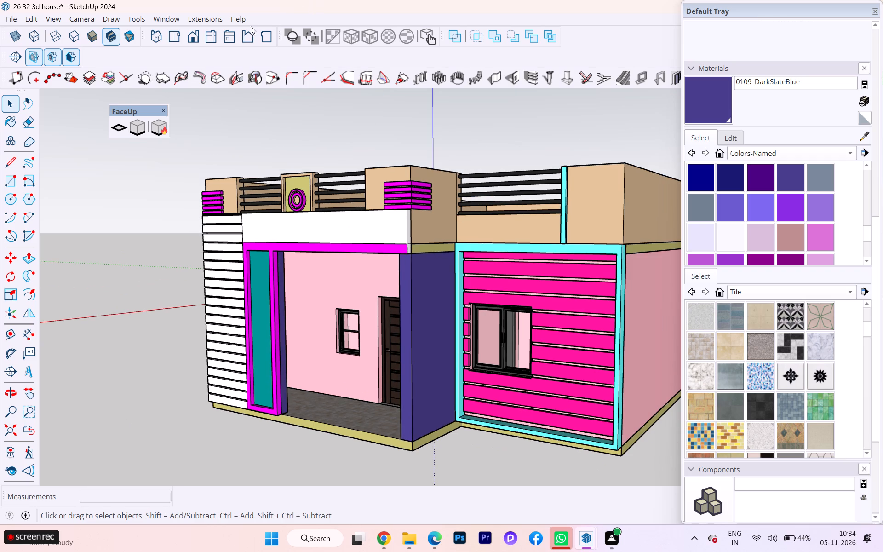
Examine the porch front in the standard Right view.
click(214, 34)
scroll(284, 304, up, 3)
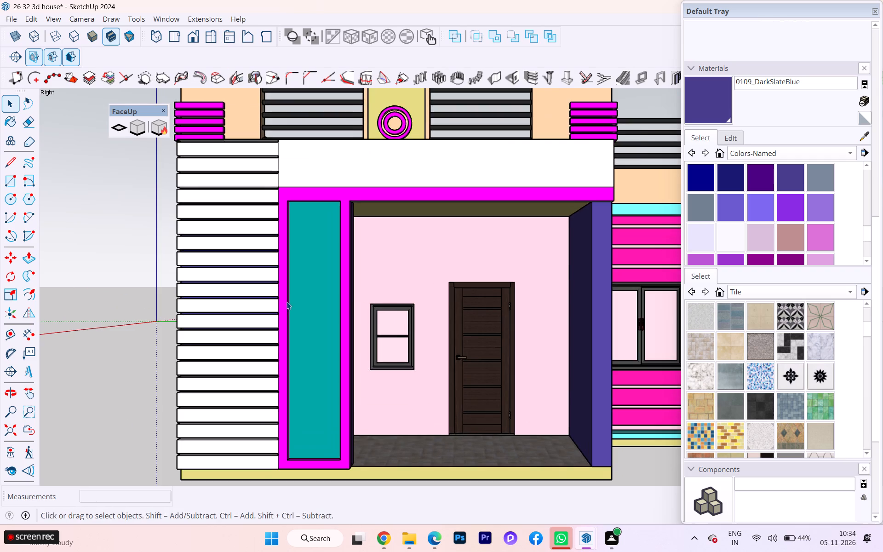
scroll(288, 306, up, 1)
scroll(272, 522, up, 3)
scroll(331, 501, up, 3)
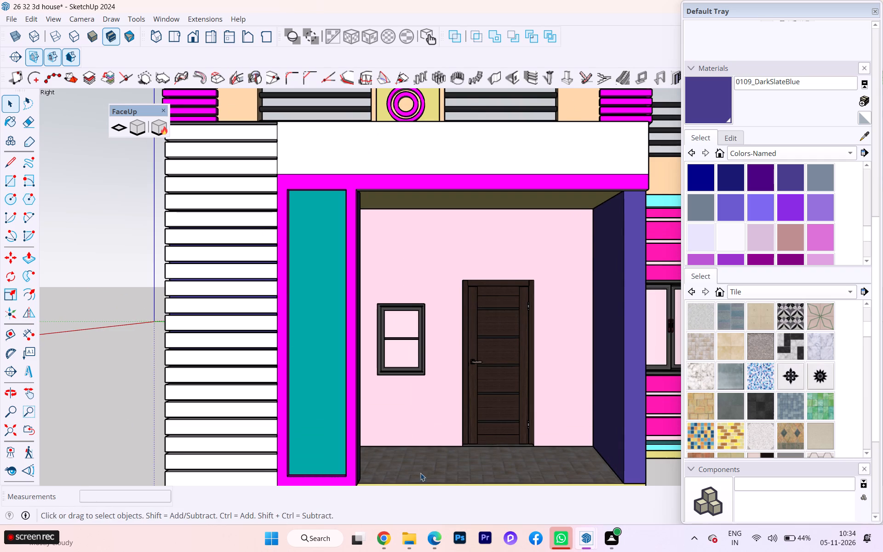
scroll(581, 420, up, 2)
scroll(636, 196, up, 1)
scroll(479, 206, down, 1)
scroll(473, 207, up, 2)
scroll(468, 207, down, 3)
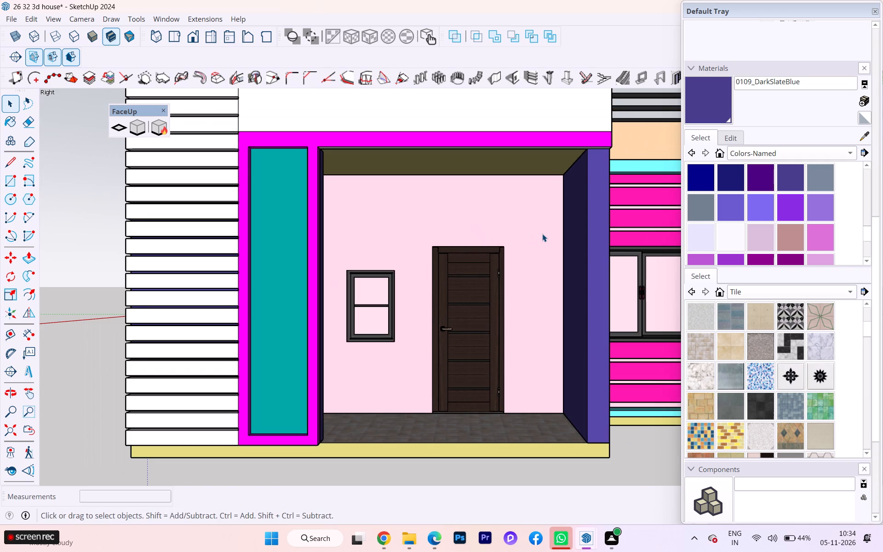
scroll(596, 233, down, 1)
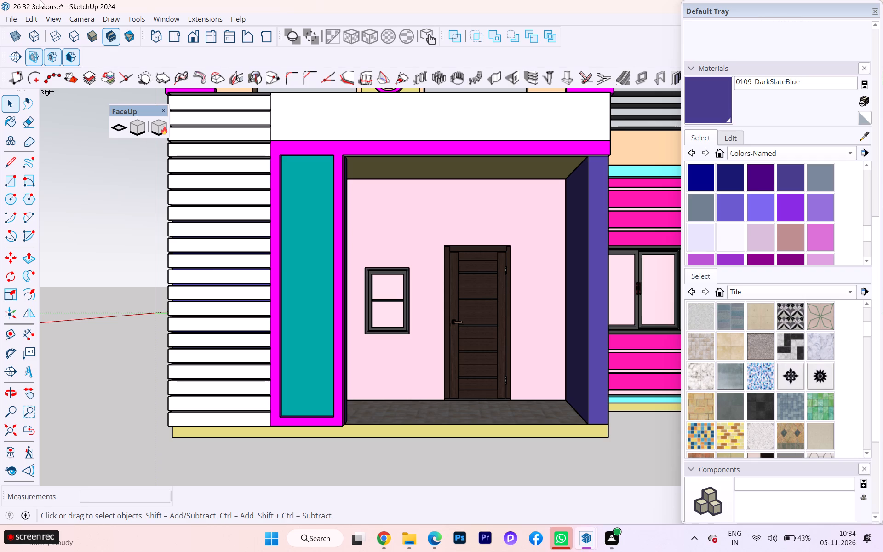
Open the group of the wall behind the white grooves and paint its outer side face 0110_LightSlateGray.
scroll(273, 194, down, 1)
scroll(272, 194, up, 1)
scroll(272, 194, down, 2)
scroll(260, 195, up, 1)
scroll(260, 195, down, 3)
middle_drag(254, 196, 383, 211)
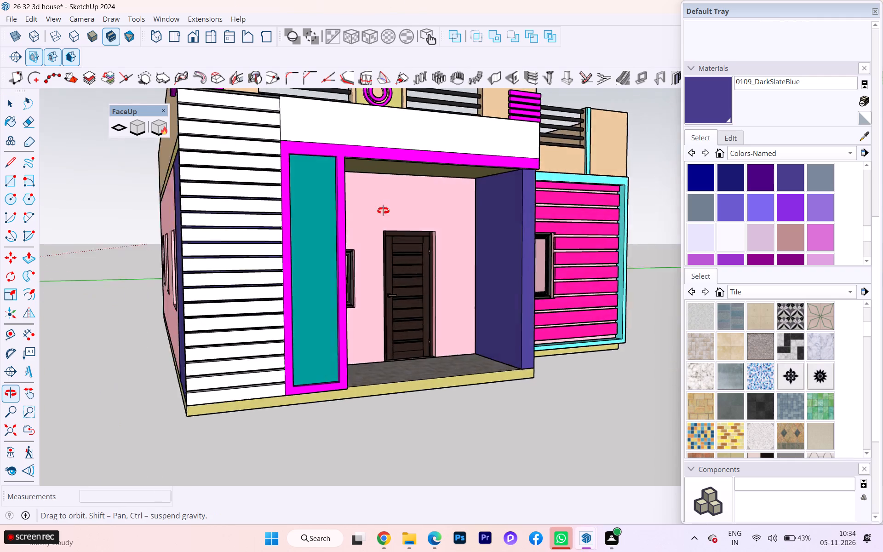
middle_drag(383, 211, 573, 216)
scroll(353, 213, up, 2)
scroll(353, 213, down, 1)
scroll(353, 213, up, 1)
scroll(353, 213, down, 3)
scroll(353, 213, up, 1)
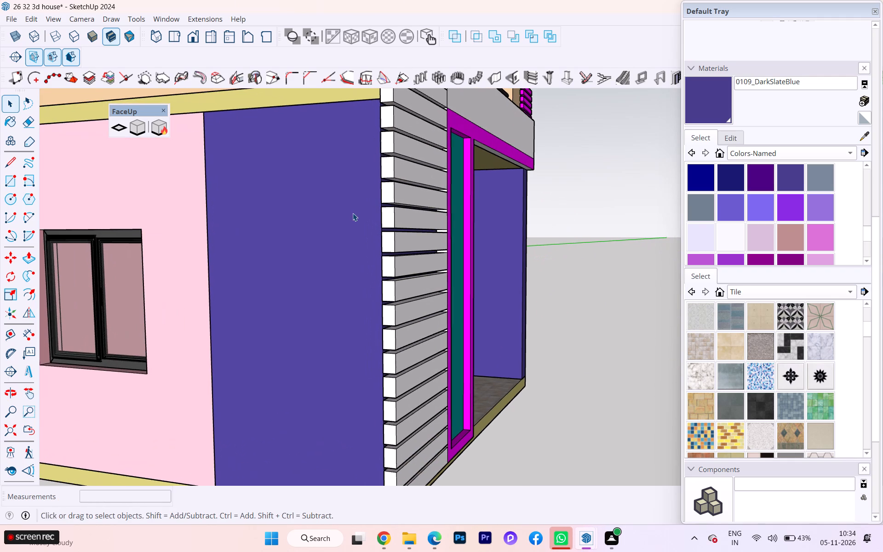
click(352, 213)
double_click(351, 213)
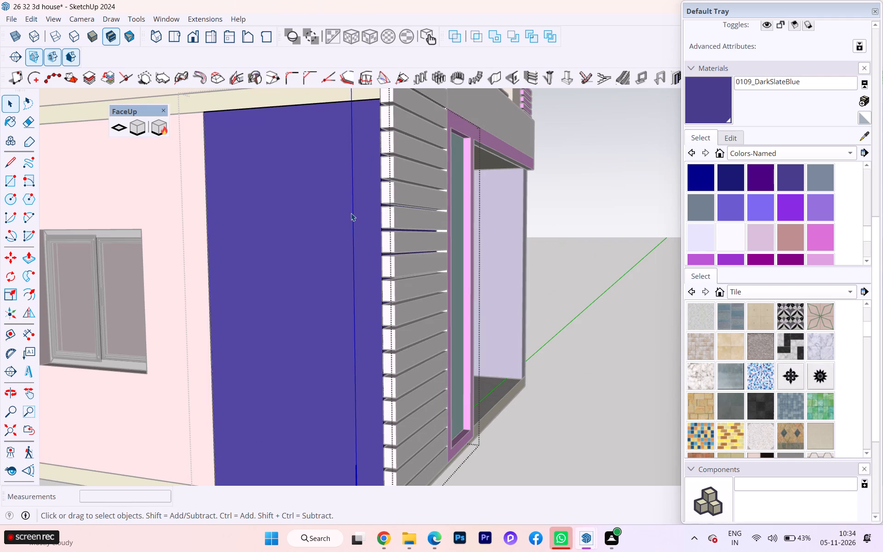
click(351, 213)
scroll(470, 186, down, 2)
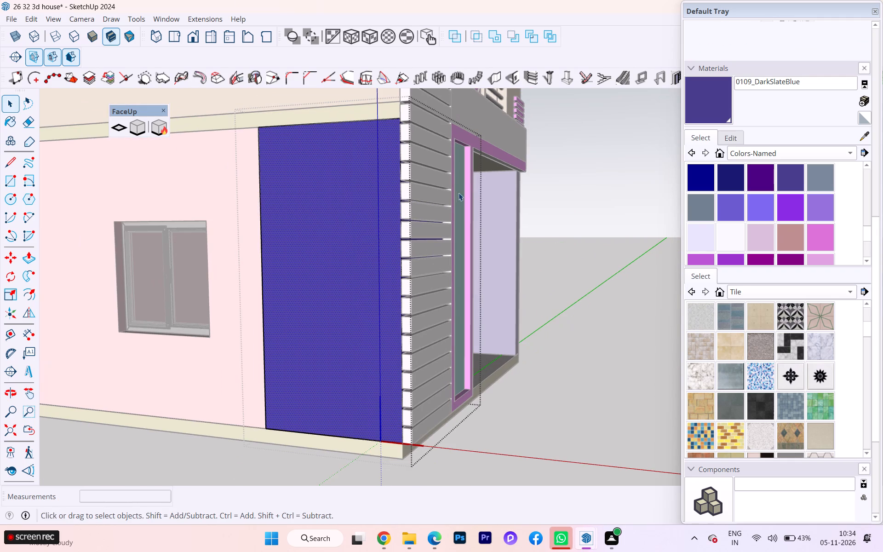
click(820, 175)
click(373, 246)
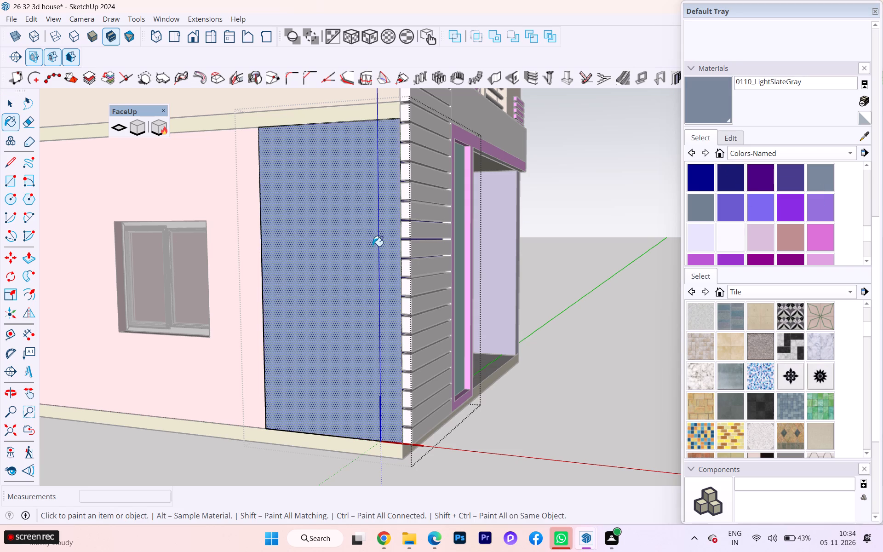
Paint the same wall's narrow face behind the magenta frame and its inner face on the porch 0110_LightSlateGray.
middle_drag(412, 209, 40, 268)
scroll(589, 275, up, 2)
middle_drag(550, 244, 404, 249)
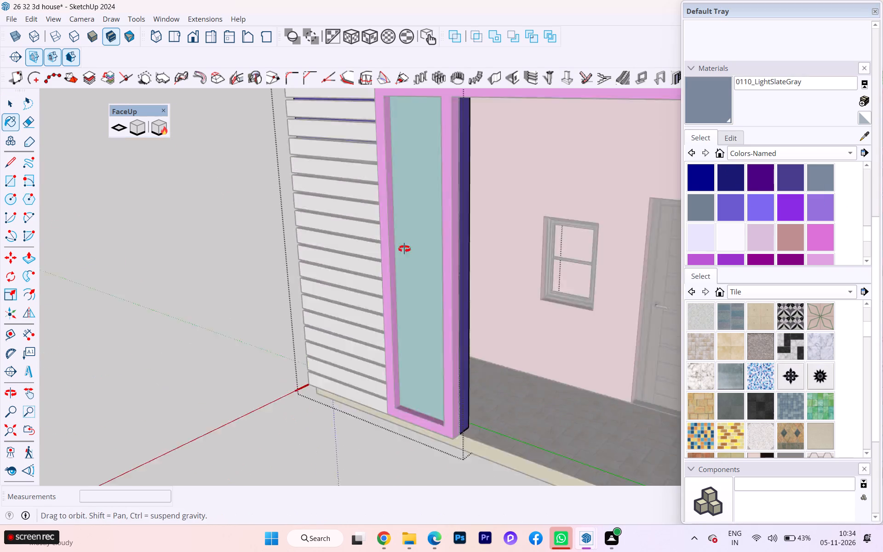
middle_drag(404, 249, 253, 263)
click(404, 278)
middle_drag(432, 261, 482, 251)
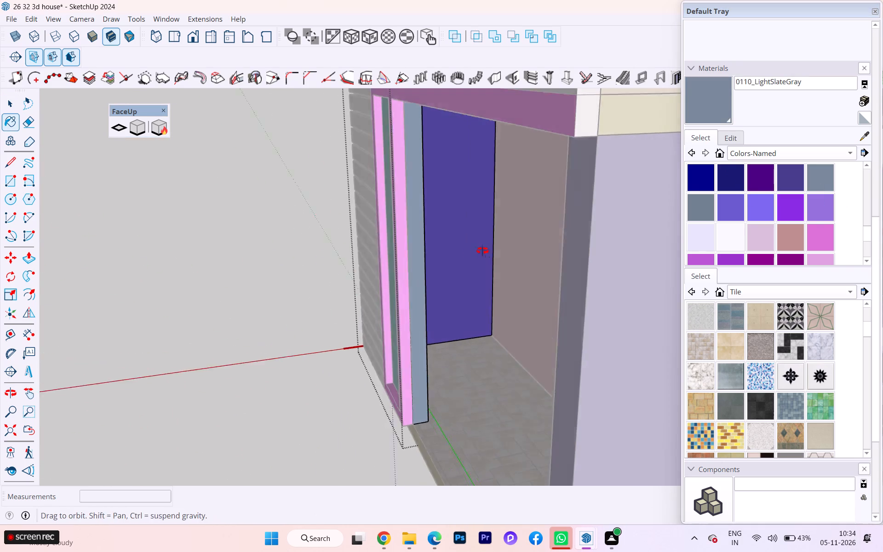
middle_drag(482, 251, 491, 247)
click(473, 244)
Paint the remaining dark strip between the wall's narrow face and its inner porch face 0110_LightSlateGray.
scroll(456, 235, up, 5)
scroll(384, 238, down, 1)
middle_drag(384, 238, 384, 238)
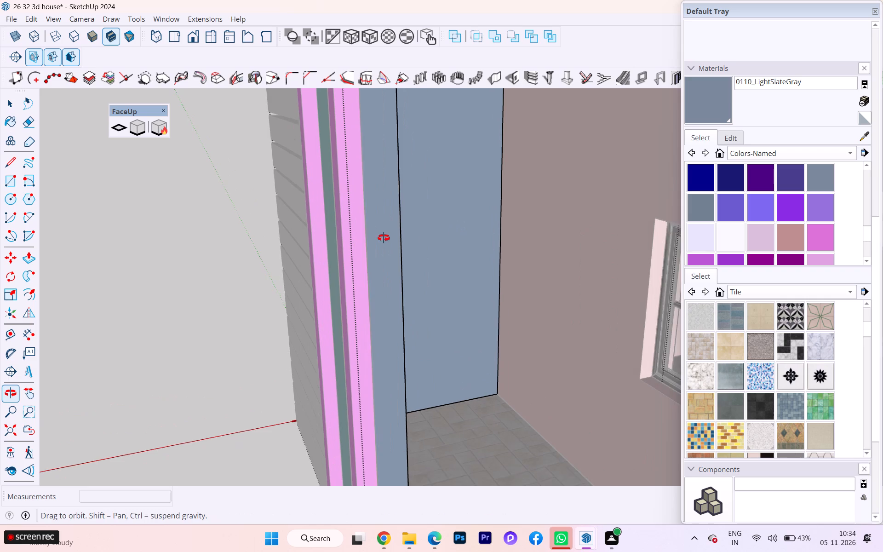
middle_drag(384, 238, 328, 175)
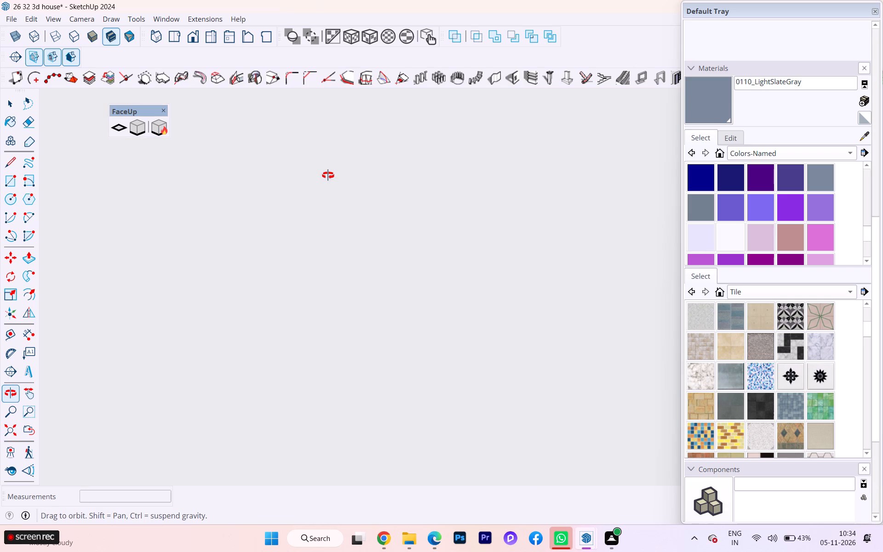
middle_drag(328, 175, 349, 136)
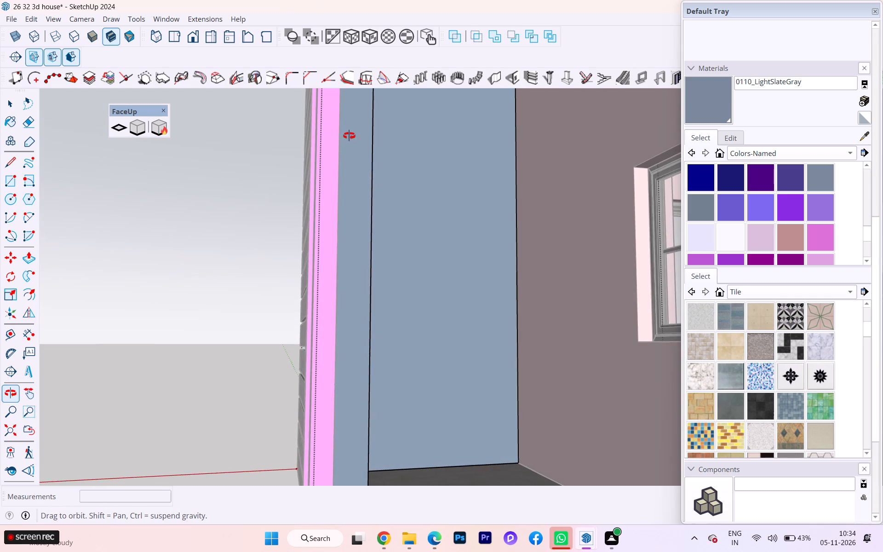
middle_drag(349, 136, 349, 135)
scroll(351, 313, up, 5)
scroll(396, 343, up, 8)
middle_drag(371, 325, 349, 312)
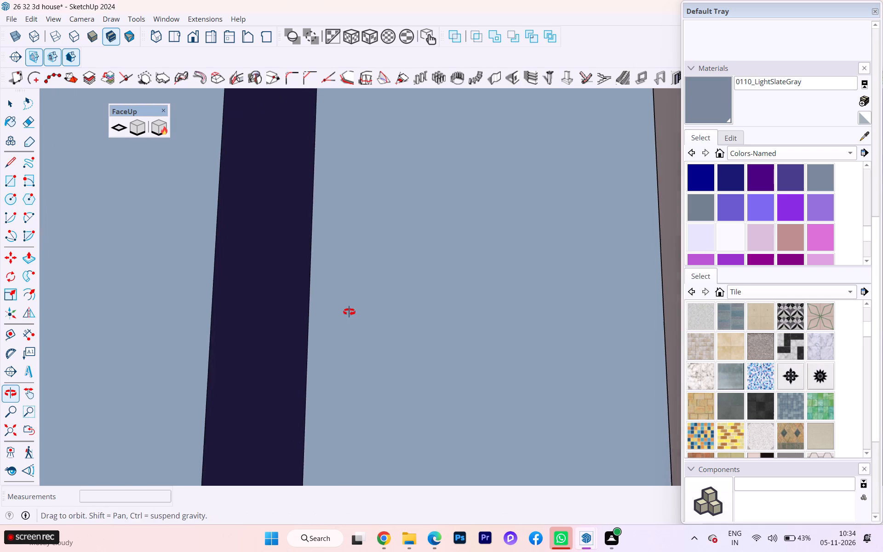
middle_drag(349, 312, 347, 311)
click(260, 304)
scroll(275, 299, down, 6)
scroll(277, 318, up, 3)
scroll(278, 317, down, 7)
scroll(276, 319, up, 3)
scroll(276, 319, down, 3)
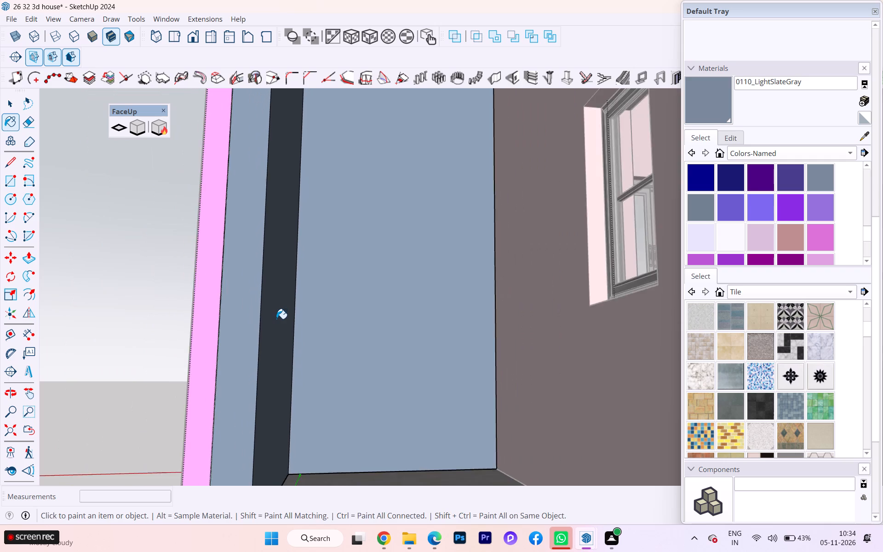
Paint the wall's front face seen through the white grooves 0110_LightSlateGray and close the wall's group.
middle_drag(276, 319, 659, 330)
scroll(290, 293, down, 2)
scroll(312, 331, up, 8)
scroll(316, 347, down, 1)
scroll(317, 348, up, 3)
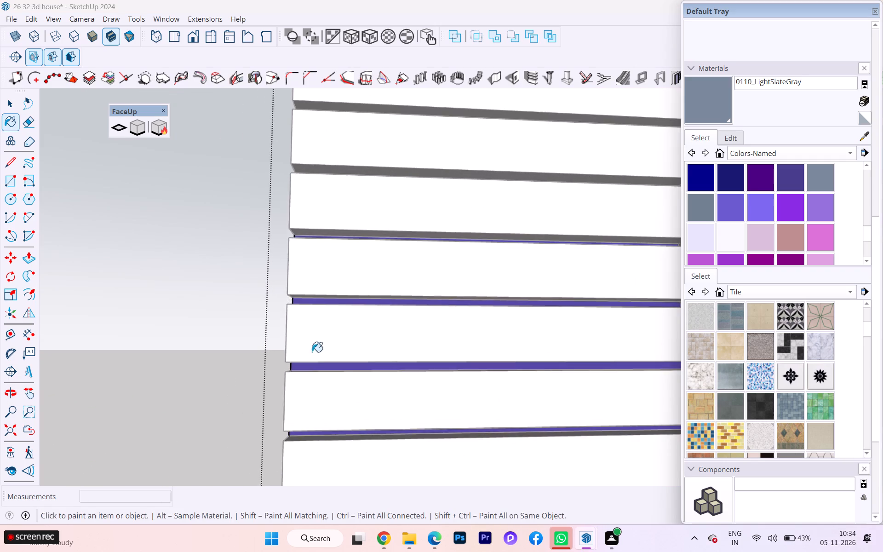
scroll(319, 383, up, 11)
click(333, 332)
scroll(237, 320, down, 3)
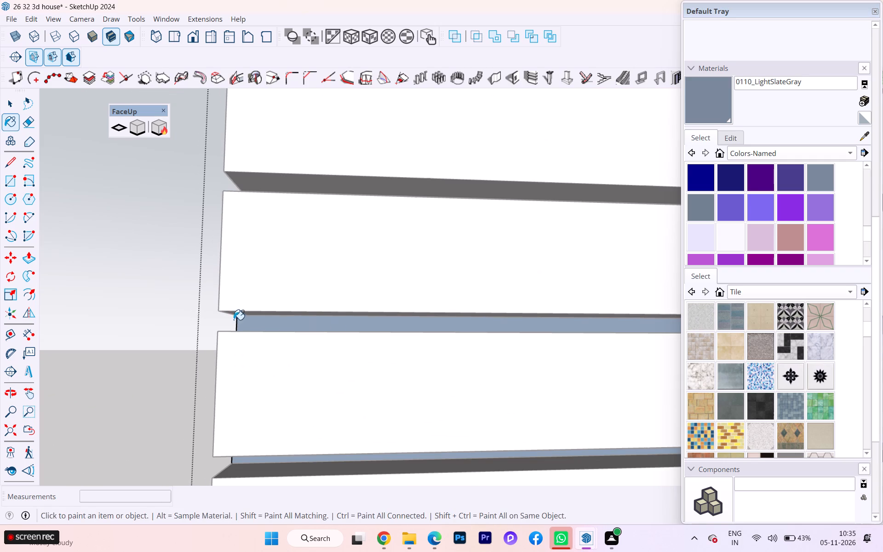
click(17, 100)
click(103, 323)
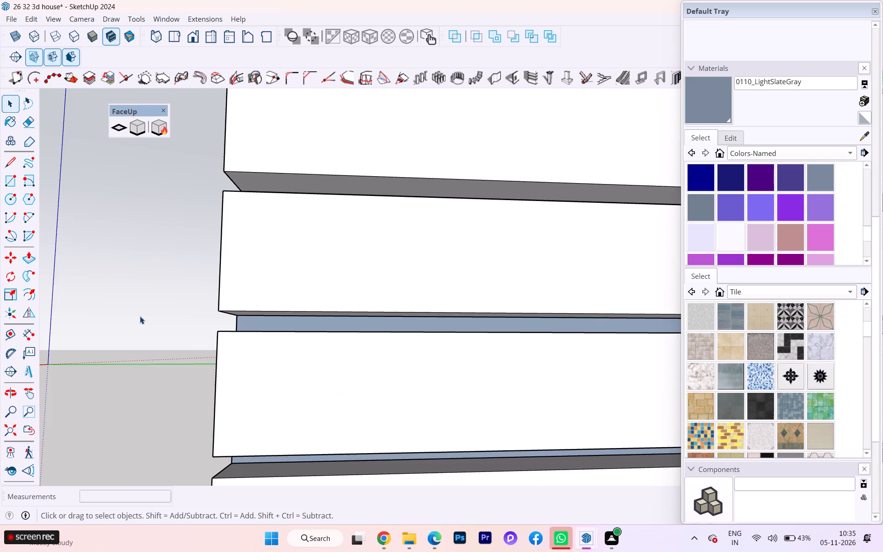
Examine the grooved white wall, the magenta frame and the whole house from the porch corner.
scroll(178, 297, down, 8)
scroll(182, 297, up, 3)
scroll(182, 297, down, 1)
middle_drag(182, 297, 281, 404)
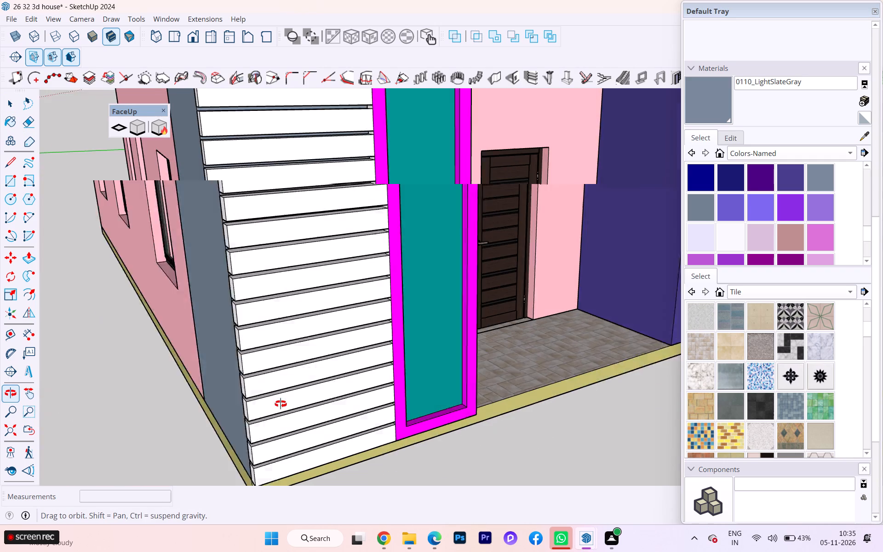
middle_drag(281, 404, 280, 404)
scroll(307, 355, up, 4)
scroll(310, 344, down, 1)
scroll(310, 344, up, 2)
scroll(307, 347, down, 1)
scroll(307, 347, up, 3)
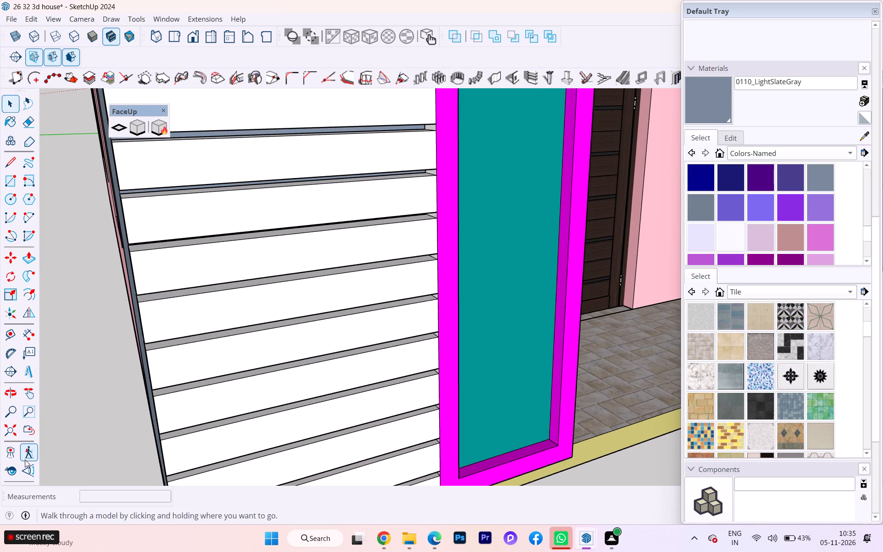
click(15, 430)
scroll(109, 412, down, 2)
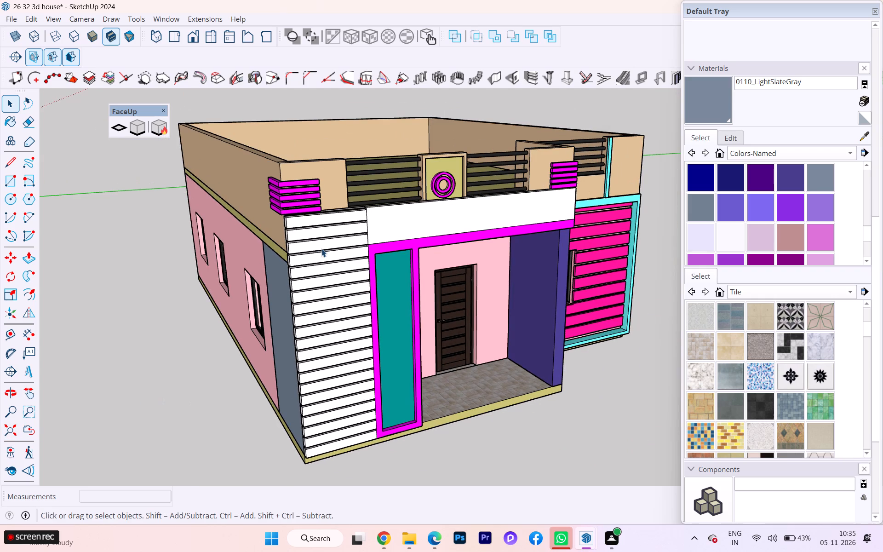
Examine the porch opening in the standard Right view and up close where the magenta frame and grey wall meet the ceiling.
click(218, 34)
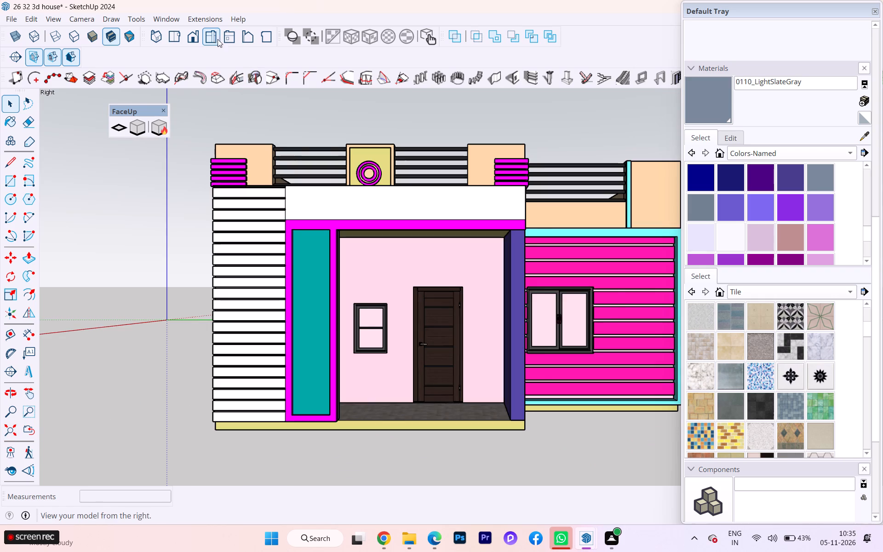
scroll(330, 315, up, 5)
scroll(504, 371, up, 3)
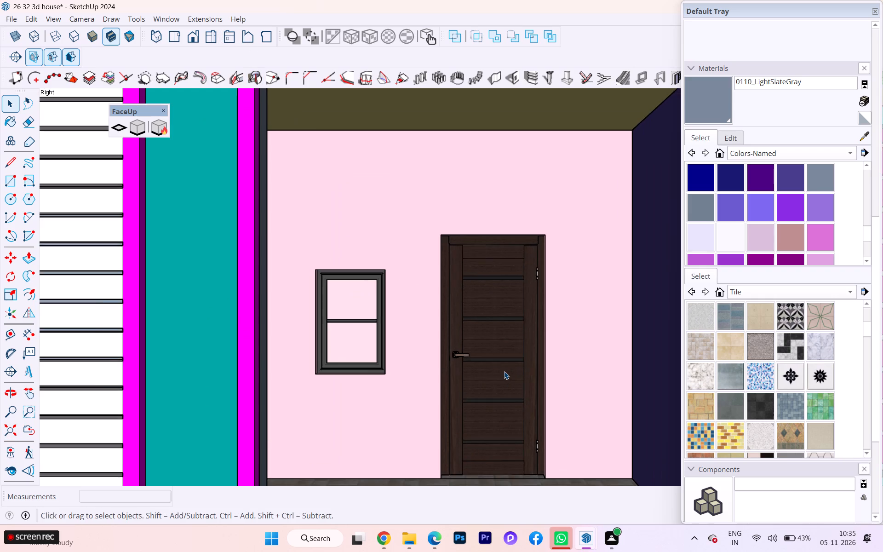
scroll(511, 366, up, 1)
scroll(513, 364, down, 3)
middle_drag(511, 366, 496, 306)
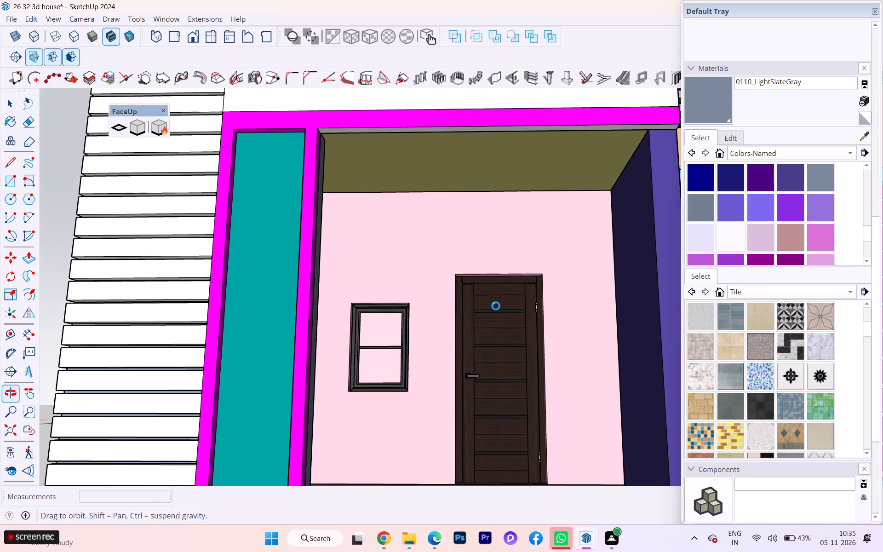
middle_drag(496, 306, 400, 246)
scroll(350, 194, up, 3)
scroll(350, 193, down, 1)
scroll(350, 193, up, 2)
scroll(347, 179, down, 1)
scroll(347, 179, up, 5)
middle_drag(320, 195, 149, 258)
scroll(347, 248, up, 1)
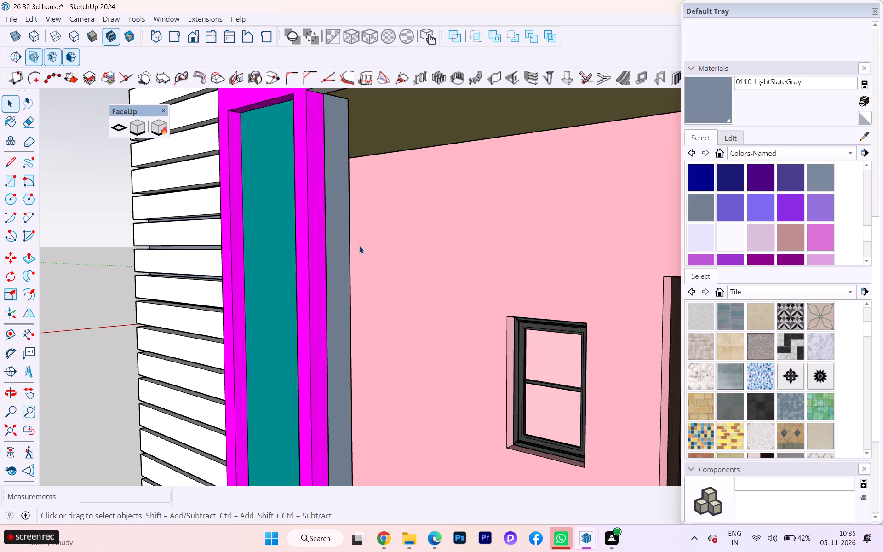
scroll(359, 246, down, 3)
scroll(359, 246, up, 1)
scroll(359, 246, down, 2)
scroll(353, 184, up, 12)
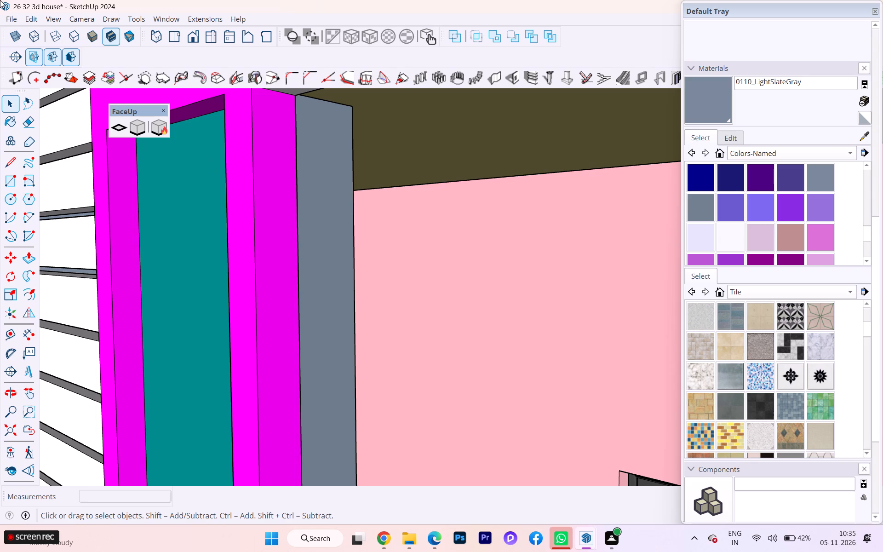
scroll(369, 184, down, 3)
scroll(295, 112, up, 1)
scroll(313, 142, down, 1)
scroll(332, 165, up, 5)
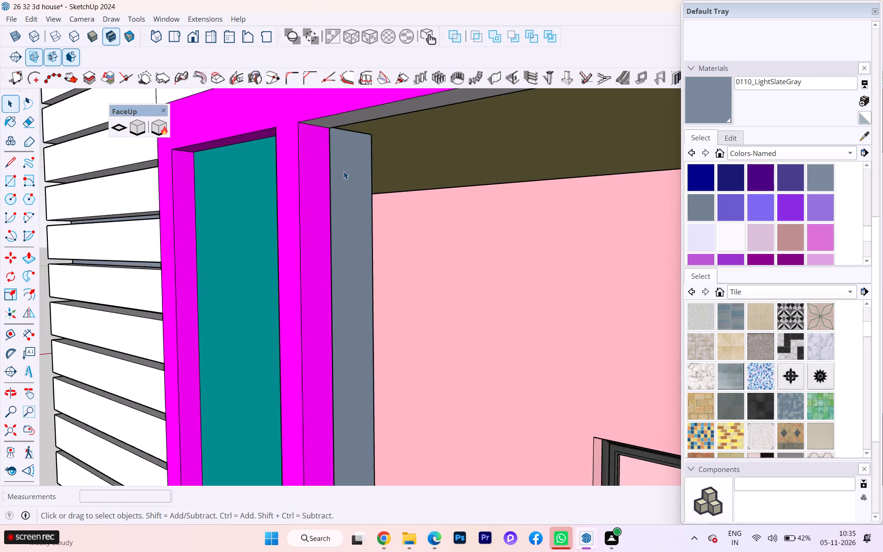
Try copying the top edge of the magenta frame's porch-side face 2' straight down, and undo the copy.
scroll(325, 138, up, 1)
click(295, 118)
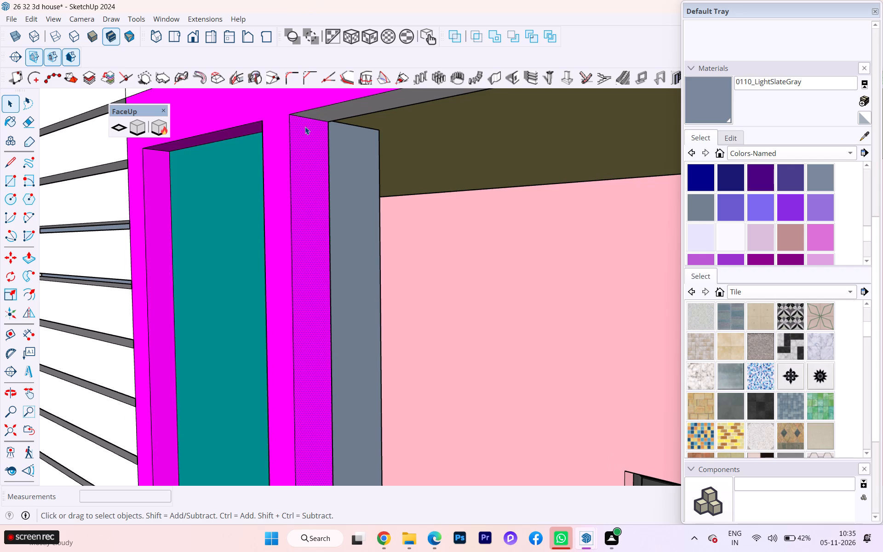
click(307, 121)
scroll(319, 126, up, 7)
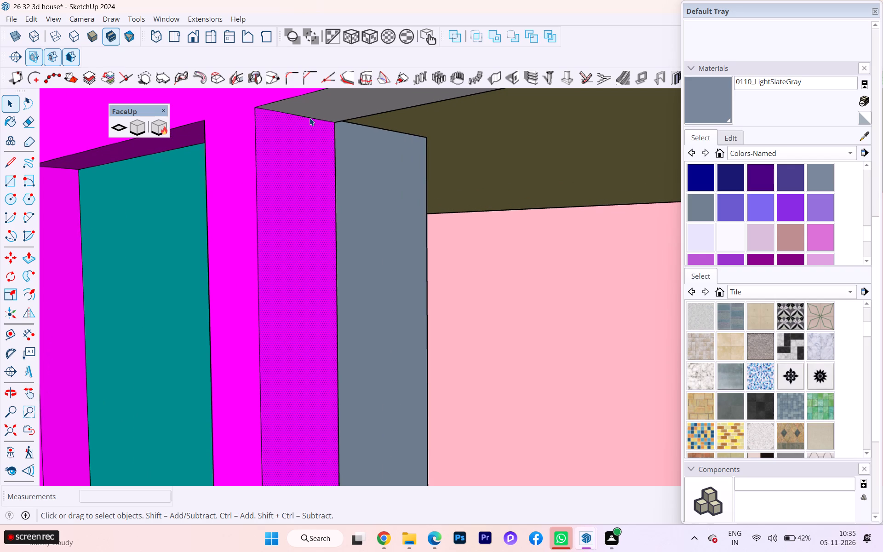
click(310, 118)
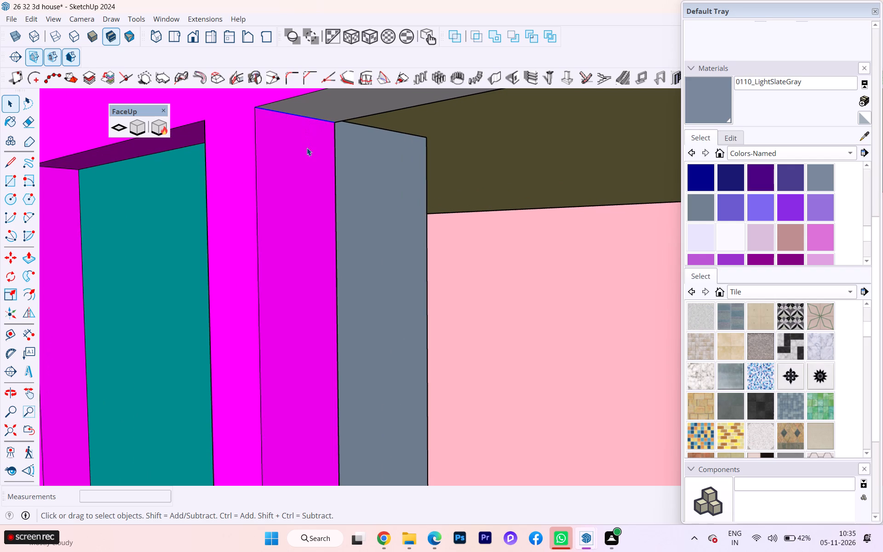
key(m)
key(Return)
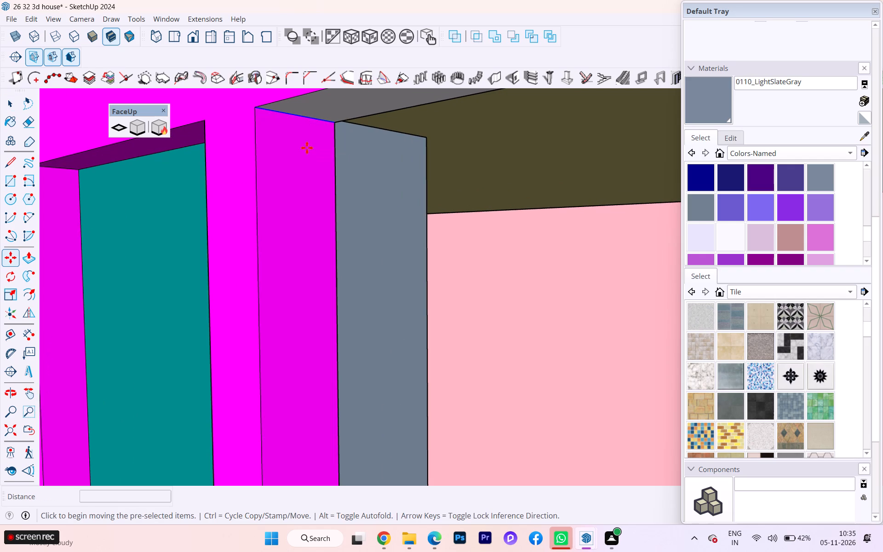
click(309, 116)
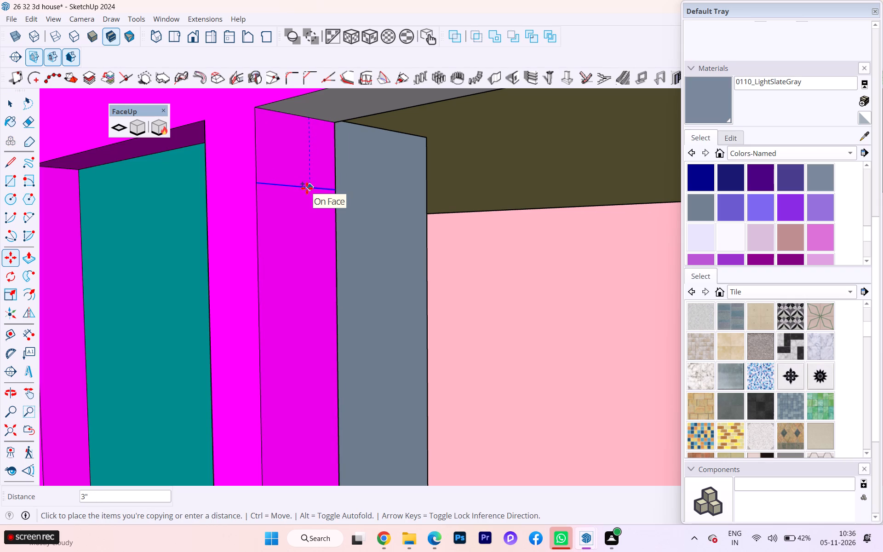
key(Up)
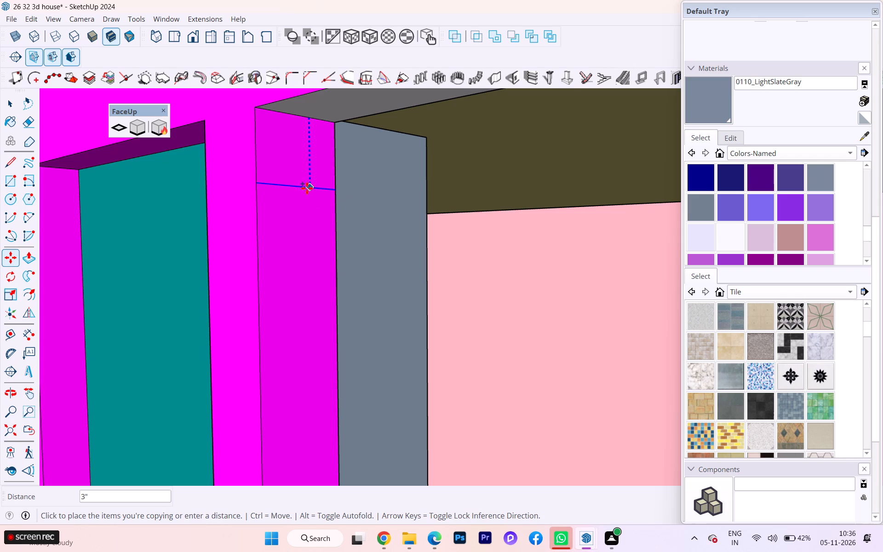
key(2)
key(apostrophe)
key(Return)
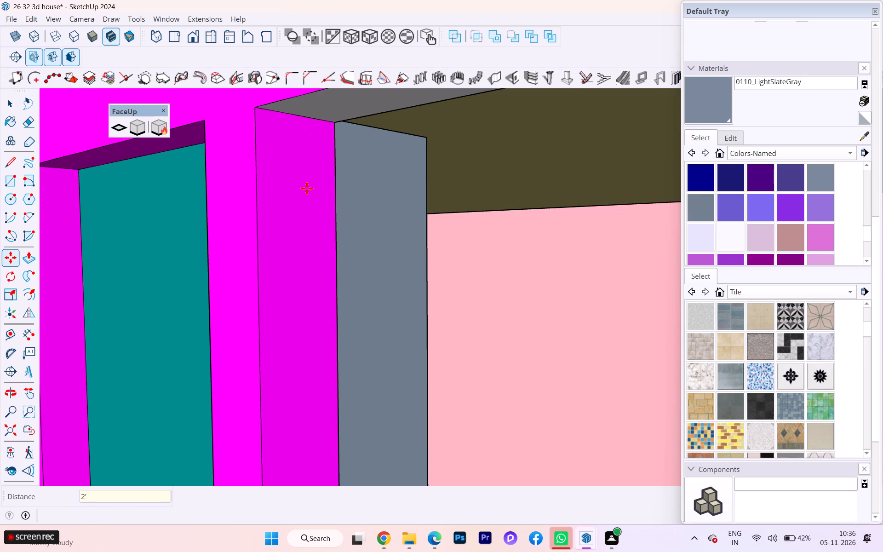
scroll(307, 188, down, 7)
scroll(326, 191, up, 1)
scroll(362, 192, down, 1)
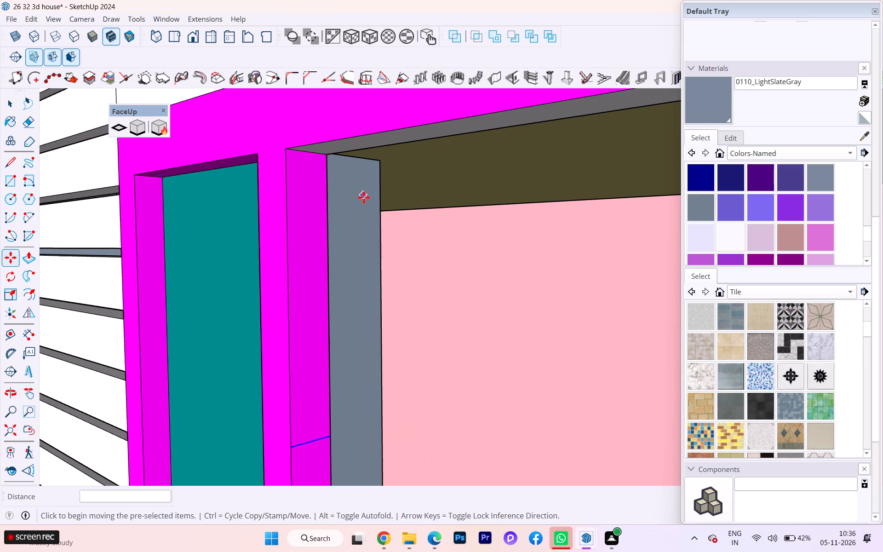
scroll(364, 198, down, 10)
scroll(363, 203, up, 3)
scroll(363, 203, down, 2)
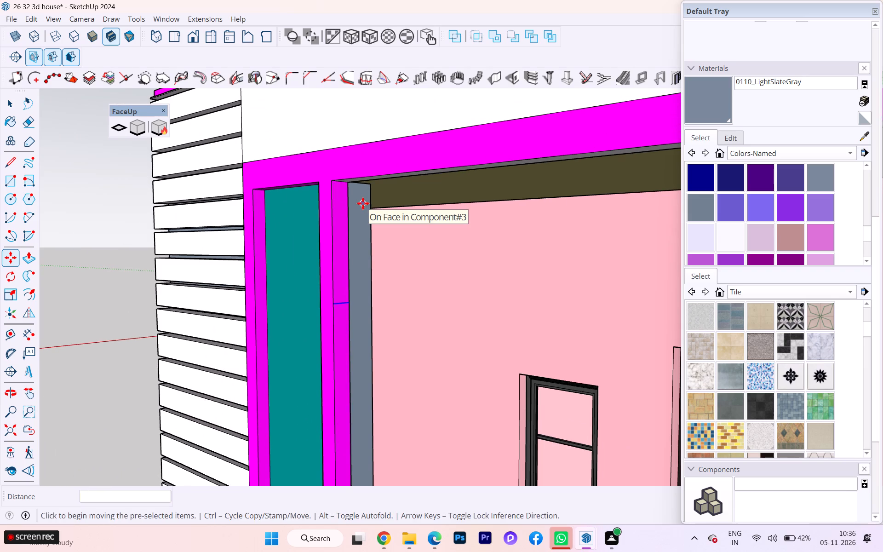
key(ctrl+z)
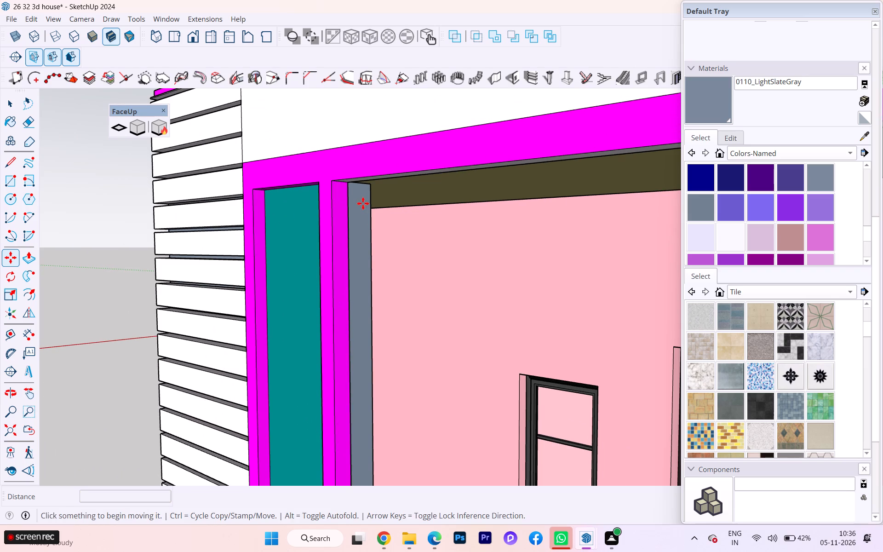
Examine the top corner of the porch opening where the magenta frame meets the light slate gray wall end.
scroll(403, 169, down, 3)
scroll(403, 169, up, 1)
scroll(403, 169, down, 6)
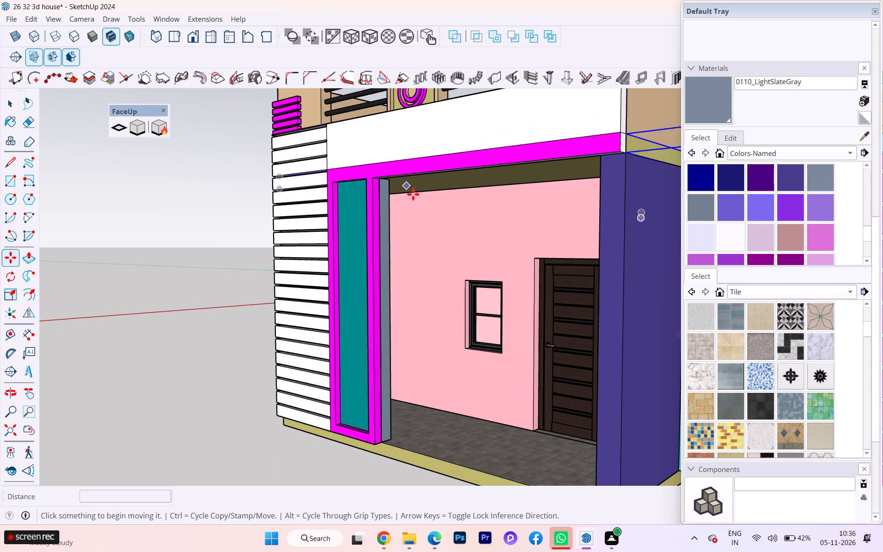
scroll(395, 187, up, 5)
scroll(395, 186, down, 1)
scroll(395, 186, up, 3)
scroll(384, 186, down, 1)
scroll(384, 186, up, 5)
scroll(379, 182, down, 1)
scroll(379, 182, up, 16)
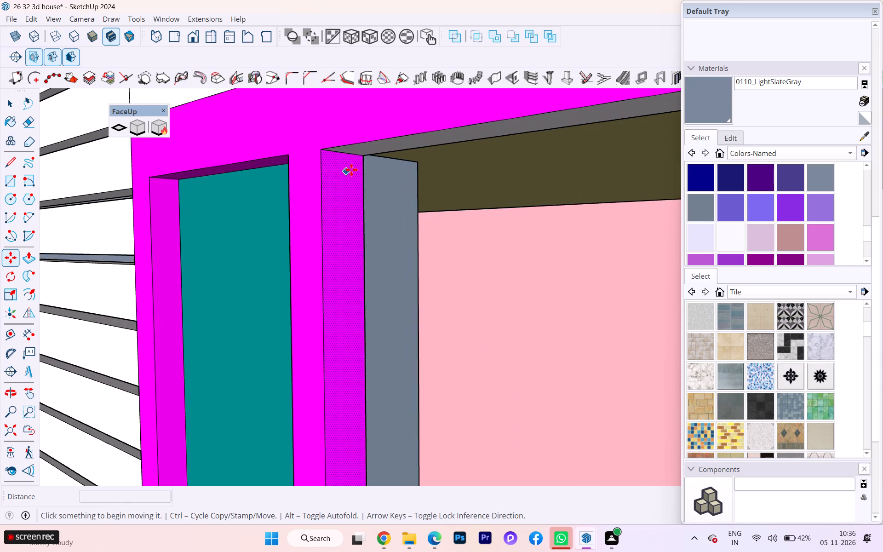
scroll(370, 169, down, 1)
scroll(371, 169, up, 2)
scroll(373, 168, down, 1)
scroll(373, 168, up, 2)
Open the gray wall's group beside the magenta frame and copy its end face's top edge 1' straight down.
click(15, 100)
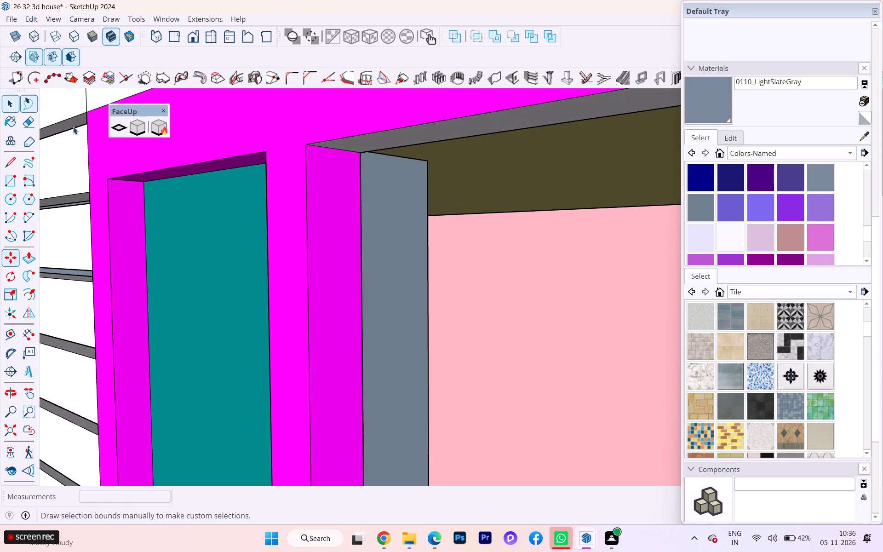
click(400, 185)
double_click(402, 159)
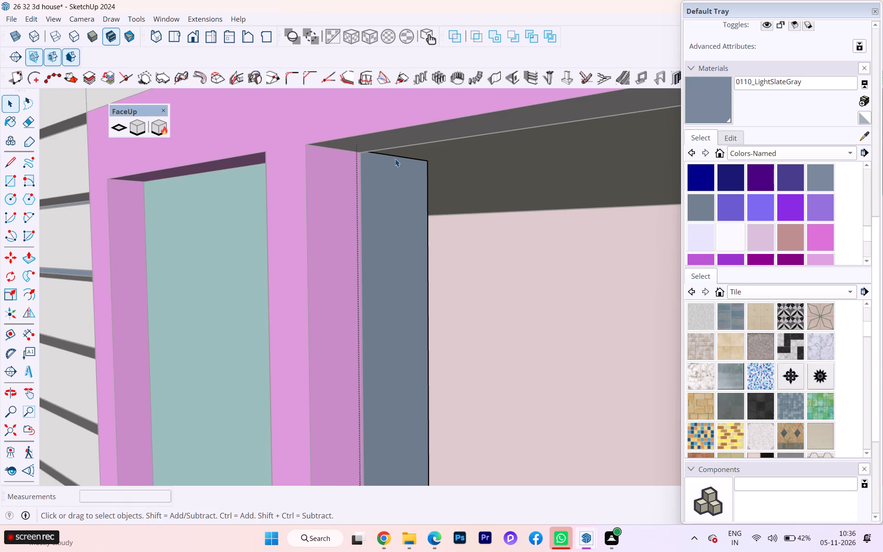
click(394, 160)
click(394, 160)
click(394, 158)
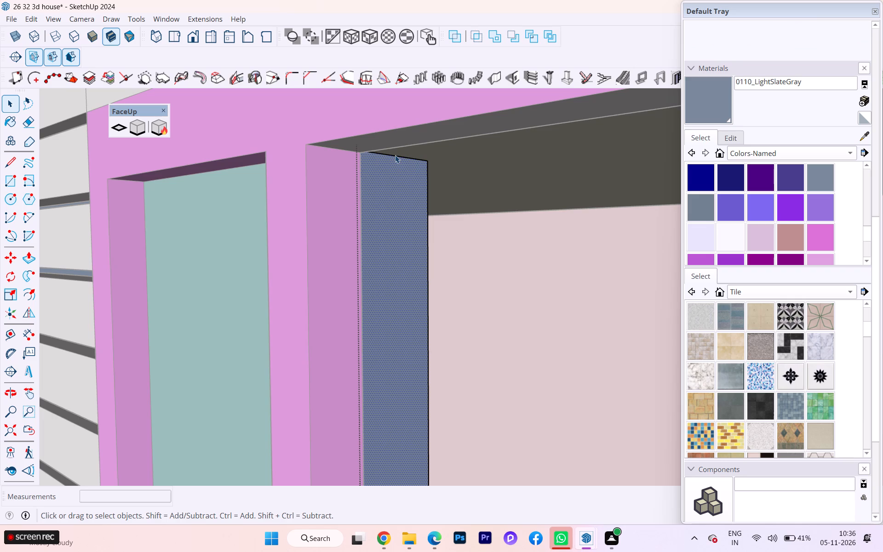
click(395, 155)
scroll(393, 163, down, 1)
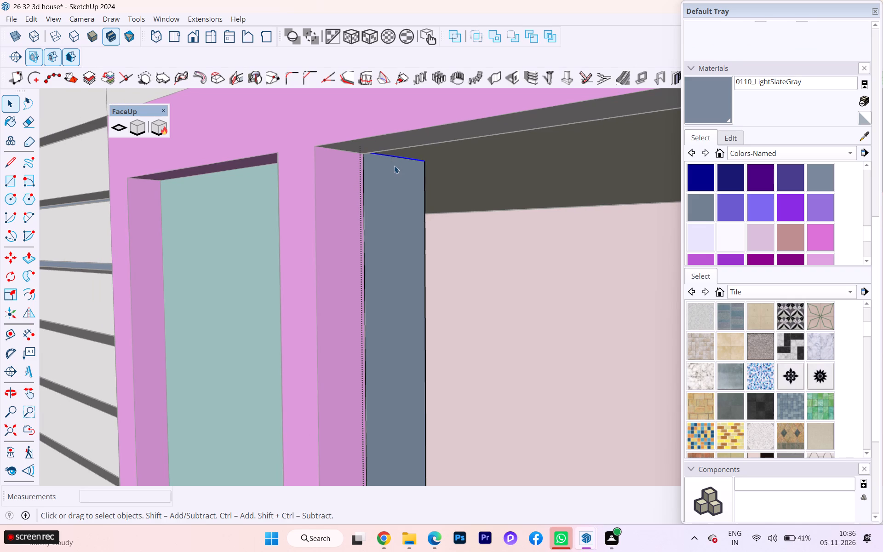
click(394, 166)
key(m)
key(period)
key(Return)
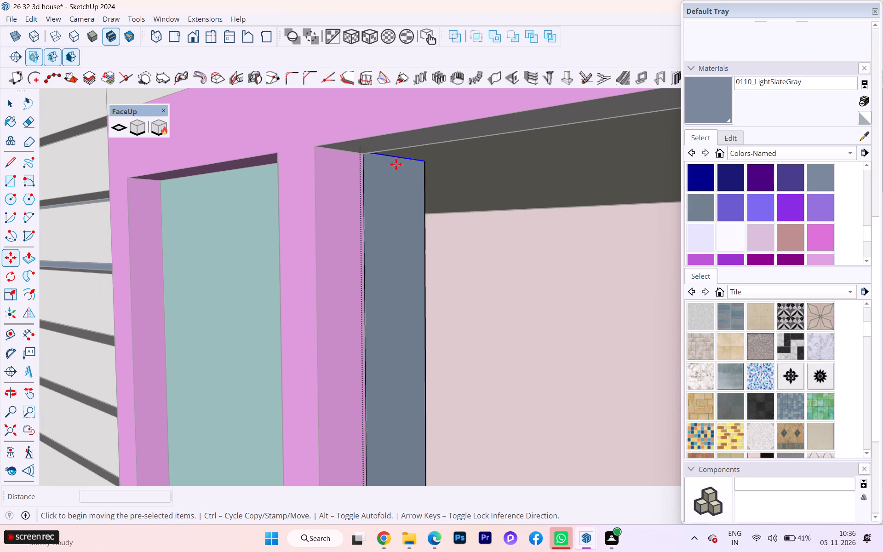
click(398, 155)
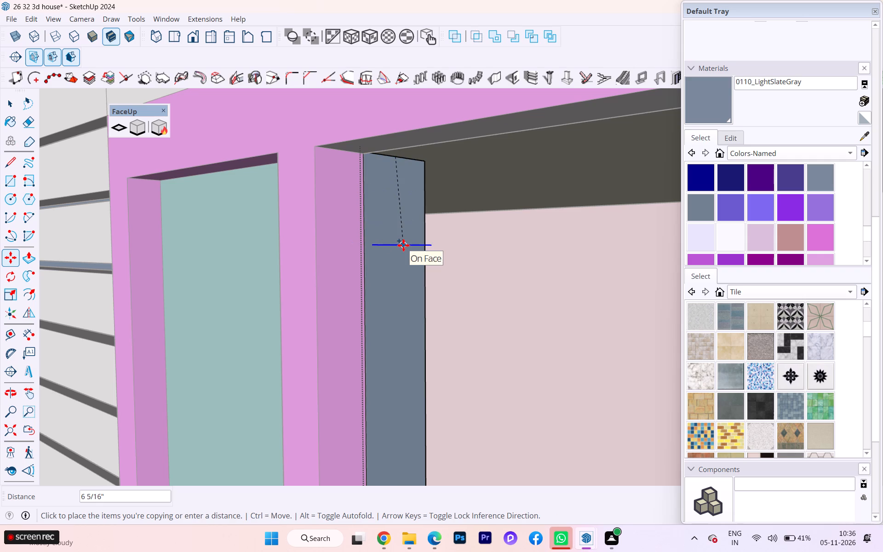
key(Up)
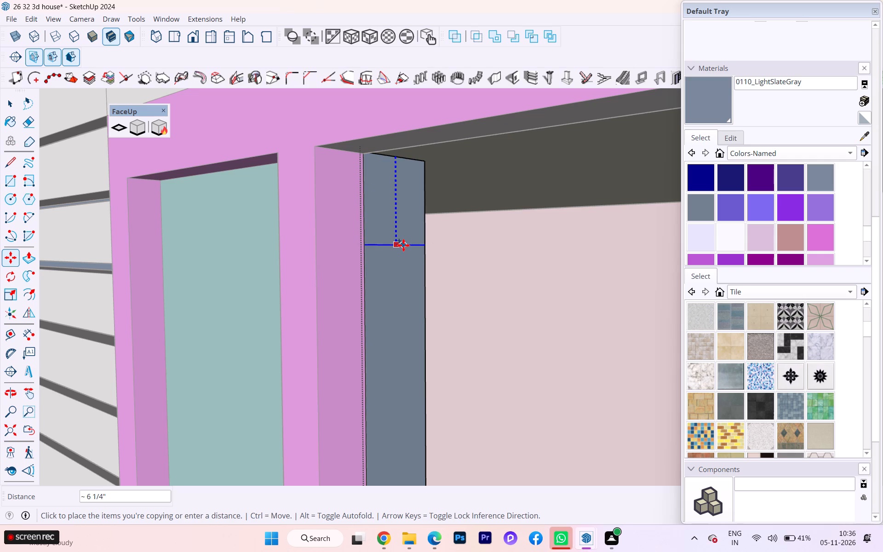
scroll(403, 245, down, 1)
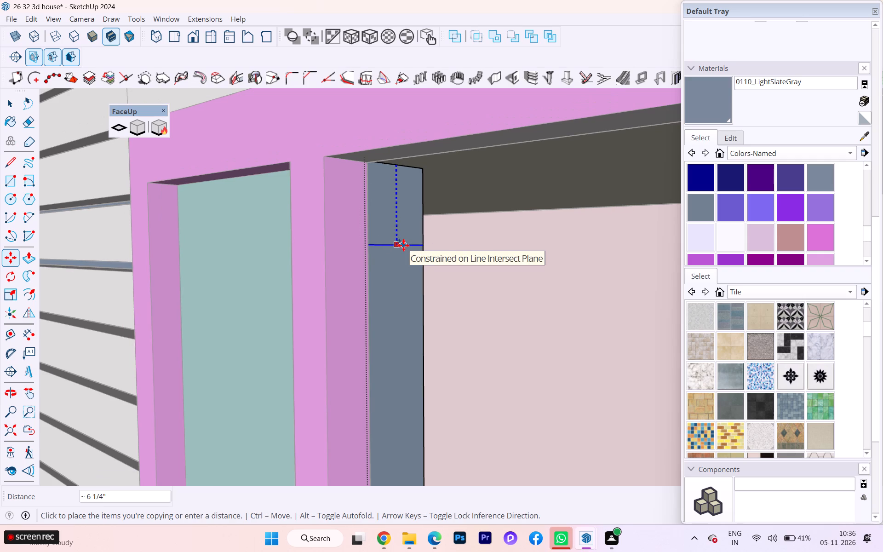
scroll(403, 245, down, 2)
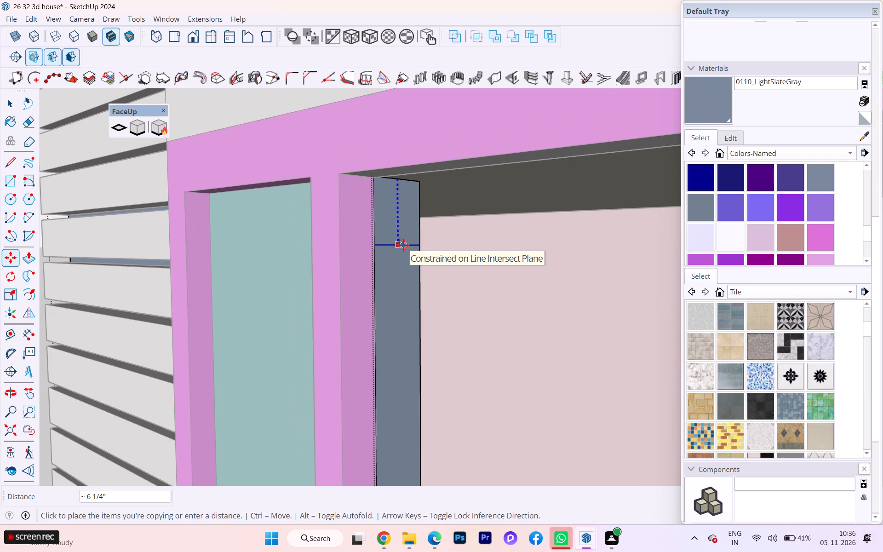
text(1')
key(Return)
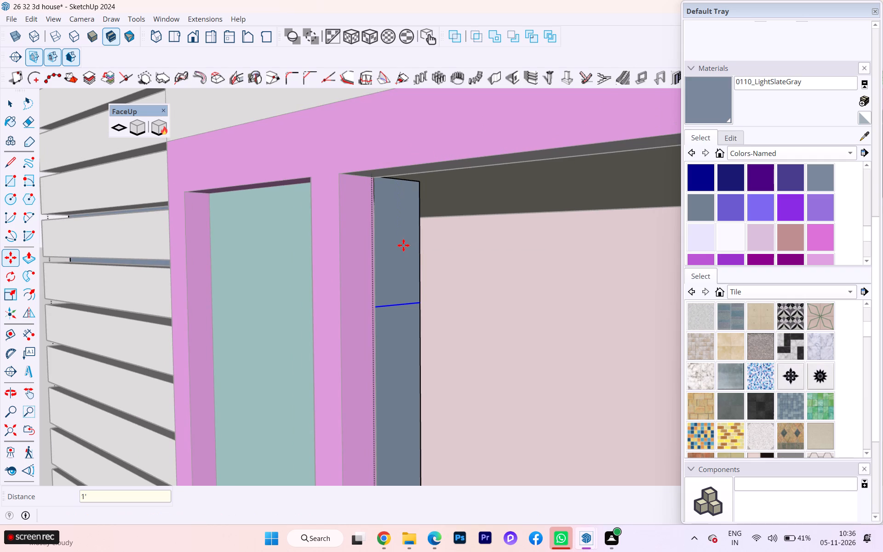
Copy the new horizontal edge on the gray wall's end face another 6" straight down.
scroll(484, 188, down, 2)
scroll(416, 306, up, 4)
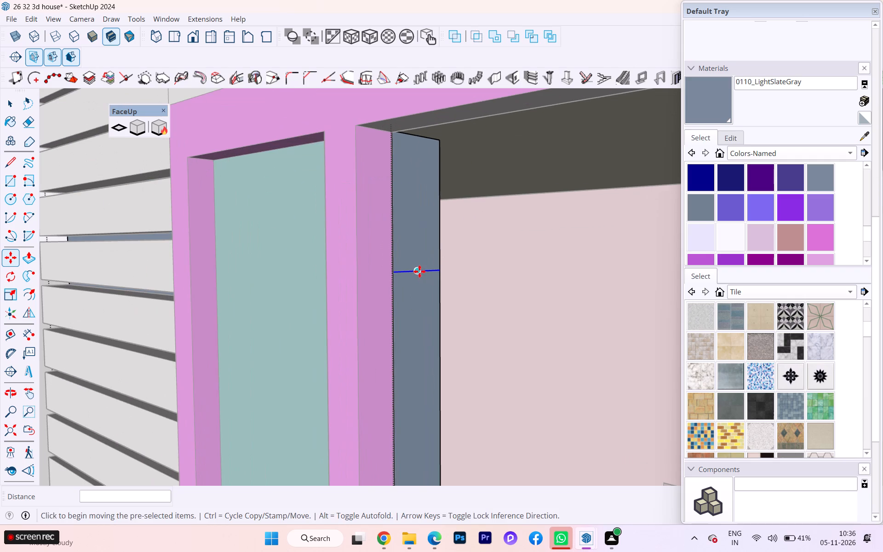
click(419, 271)
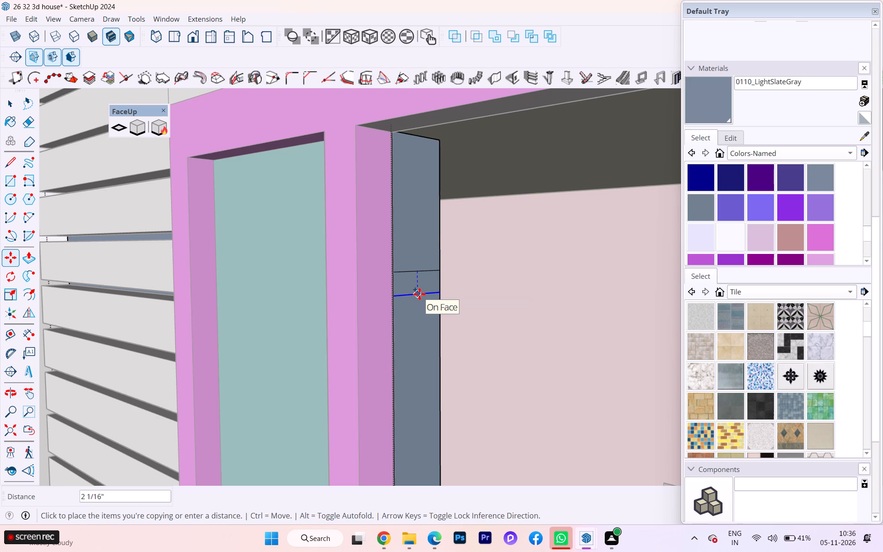
key(6)
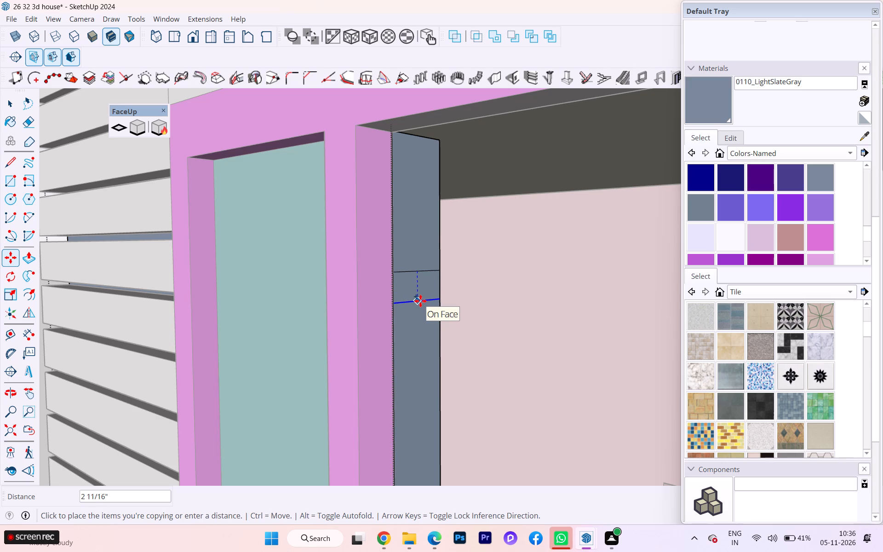
key(Return)
Examine the two divided edges on the gray wall end against the porch front and the railing above.
scroll(420, 301, down, 3)
scroll(418, 307, up, 4)
scroll(418, 308, down, 2)
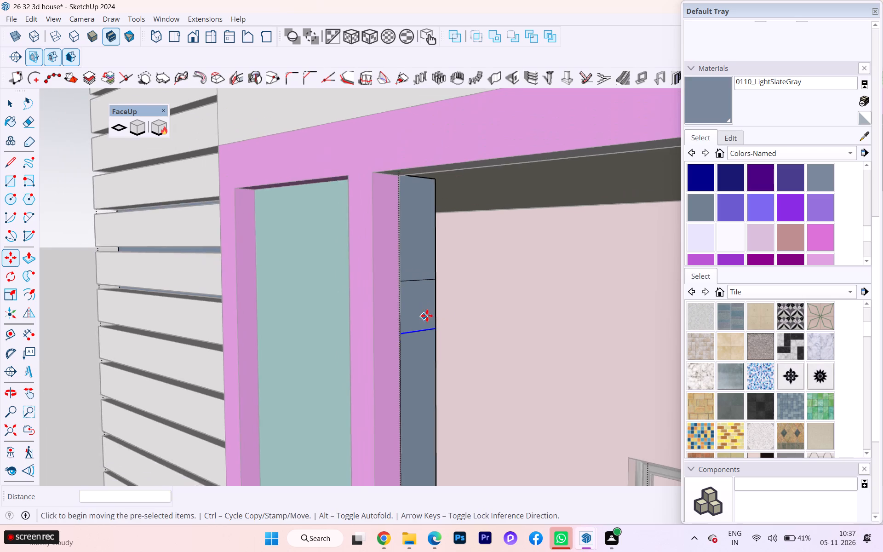
scroll(427, 316, down, 2)
scroll(428, 314, up, 1)
scroll(366, 360, down, 5)
scroll(369, 357, up, 1)
scroll(370, 357, down, 4)
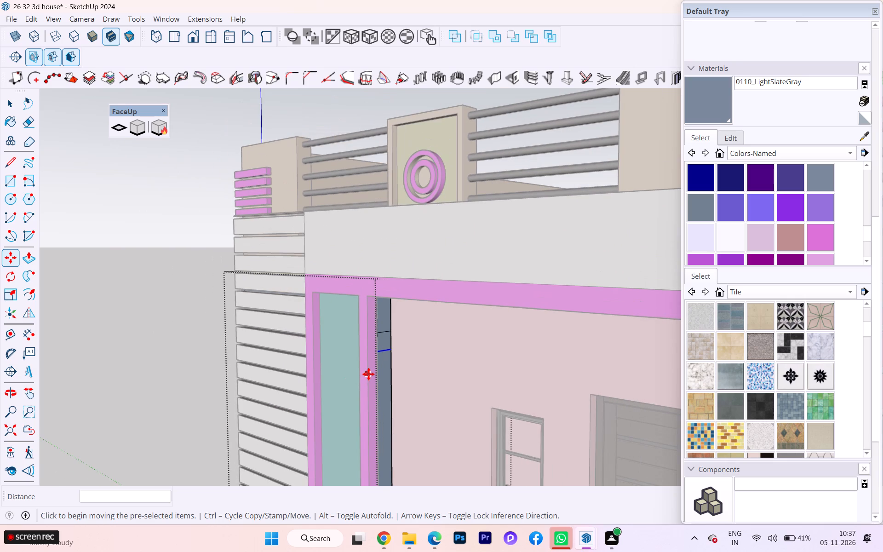
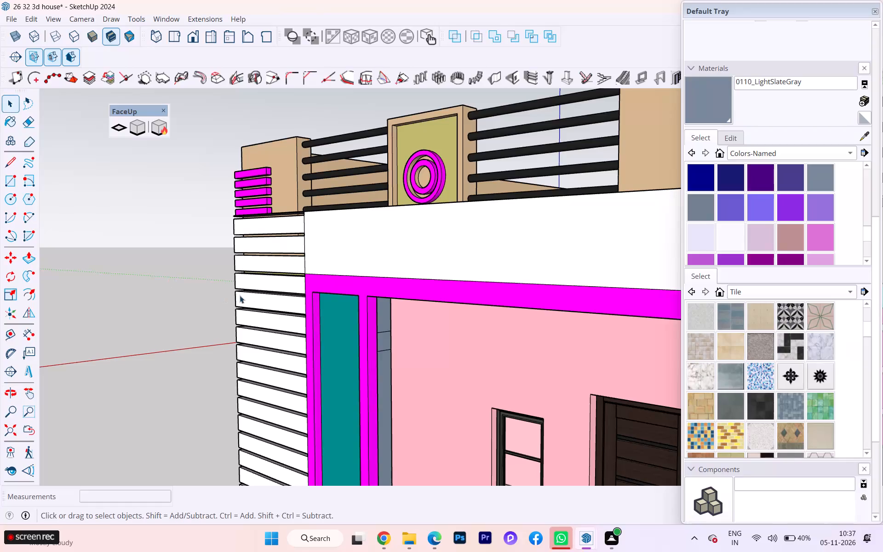
Examine the porch front around the magenta frame, the gray wall end and the purple wall on the opposite side.
scroll(235, 293, down, 4)
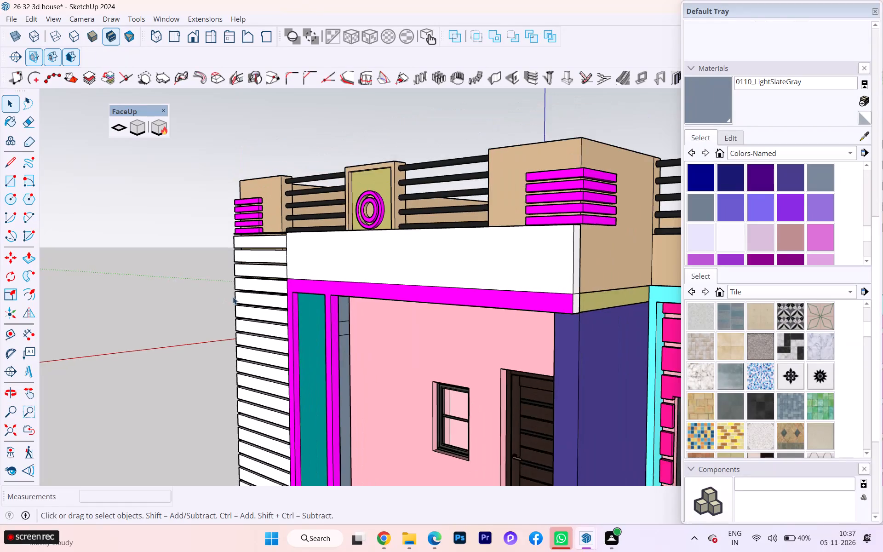
scroll(232, 297, down, 2)
scroll(316, 335, up, 3)
scroll(513, 341, down, 3)
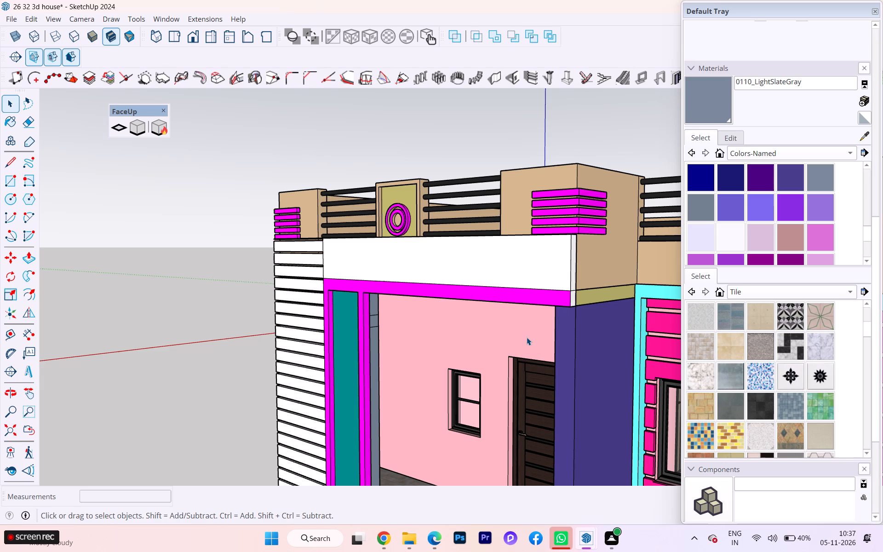
scroll(527, 337, down, 1)
scroll(527, 337, up, 2)
scroll(327, 246, down, 3)
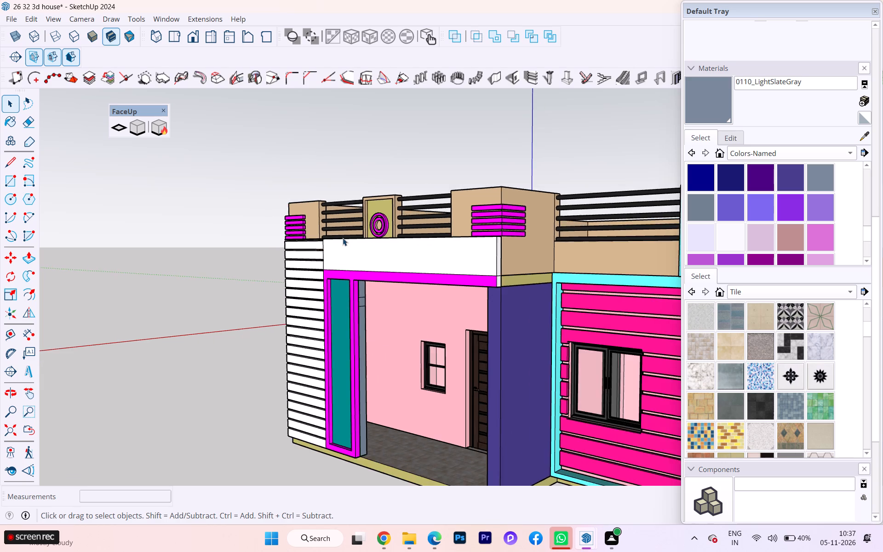
scroll(343, 238, down, 4)
scroll(343, 238, up, 1)
scroll(343, 238, down, 2)
scroll(337, 238, up, 1)
scroll(337, 238, down, 1)
scroll(338, 252, up, 9)
scroll(323, 257, down, 5)
scroll(323, 257, up, 2)
scroll(323, 257, down, 4)
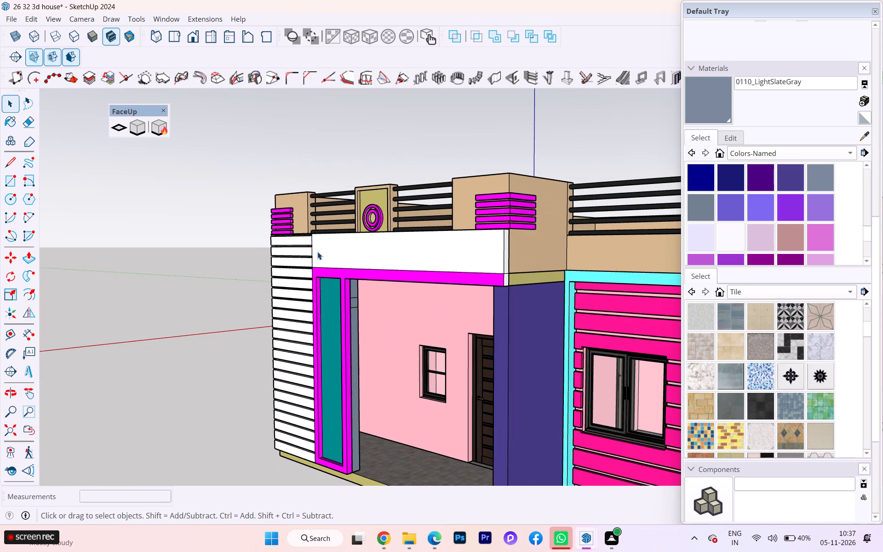
scroll(386, 311, up, 3)
scroll(305, 308, down, 2)
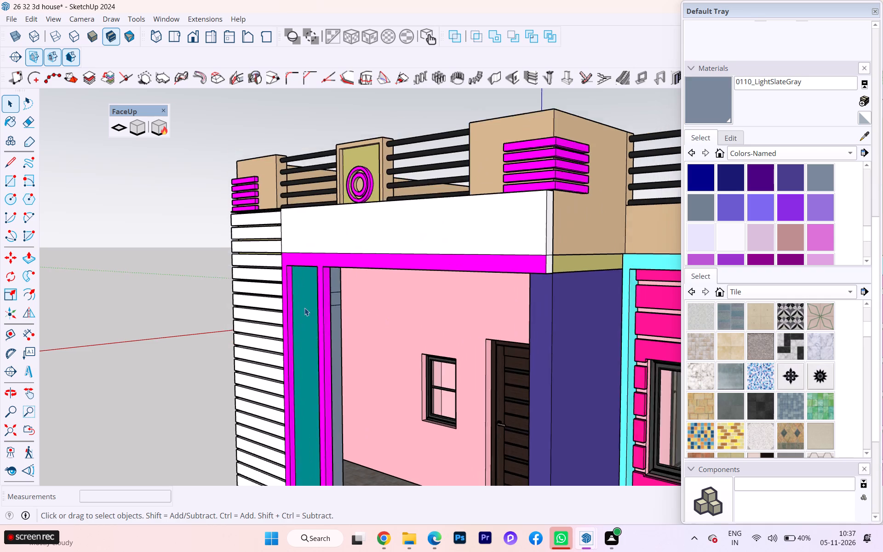
scroll(304, 308, down, 4)
scroll(346, 326, up, 4)
scroll(329, 324, down, 1)
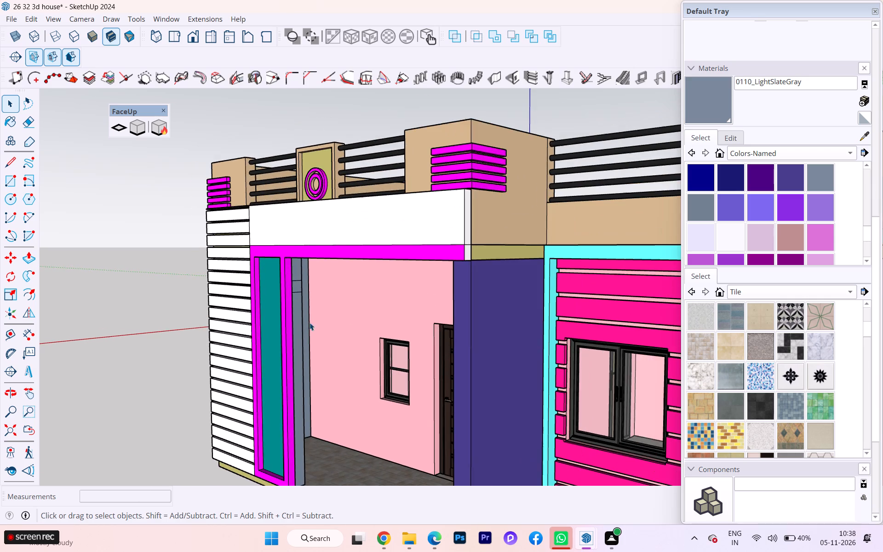
scroll(159, 346, down, 2)
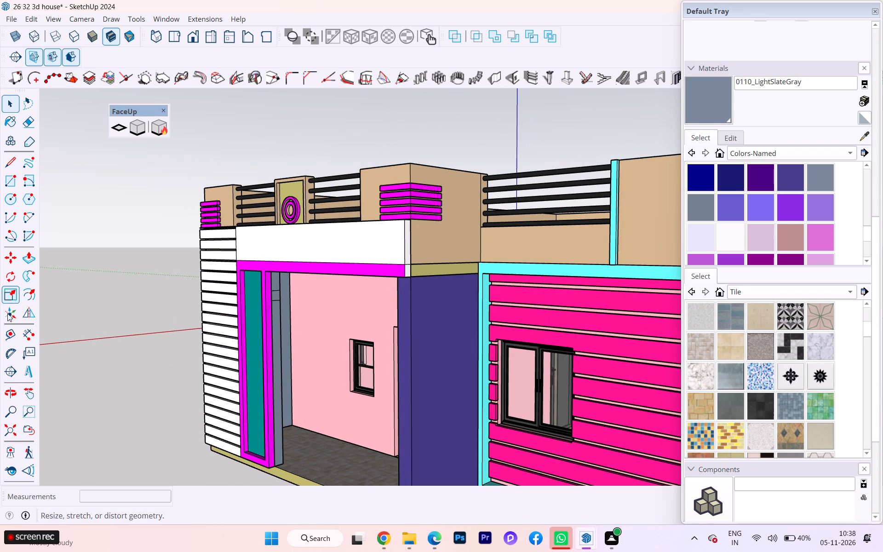
Examine the whole front elevation and the corner where the porch beam and purple wall meet the cyan-framed window panel.
click(18, 429)
scroll(111, 379, down, 2)
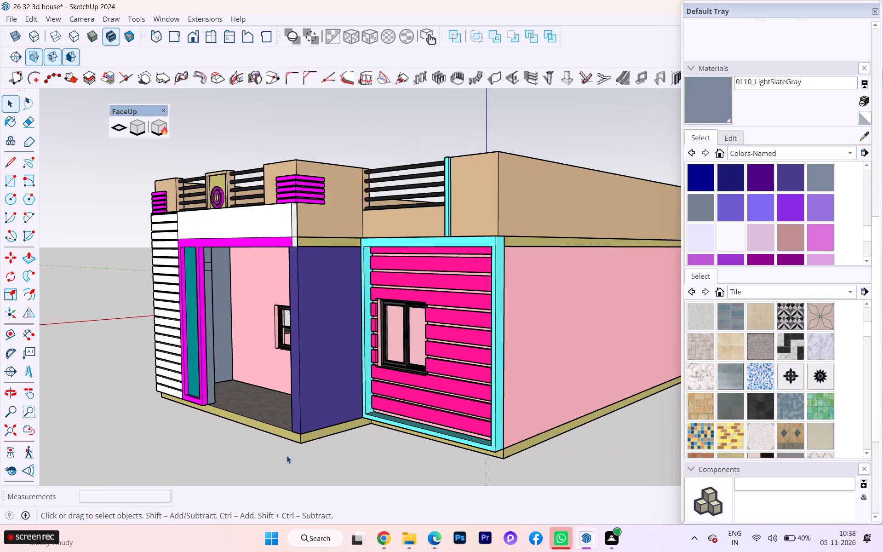
scroll(291, 456, down, 1)
middle_drag(311, 448, 519, 447)
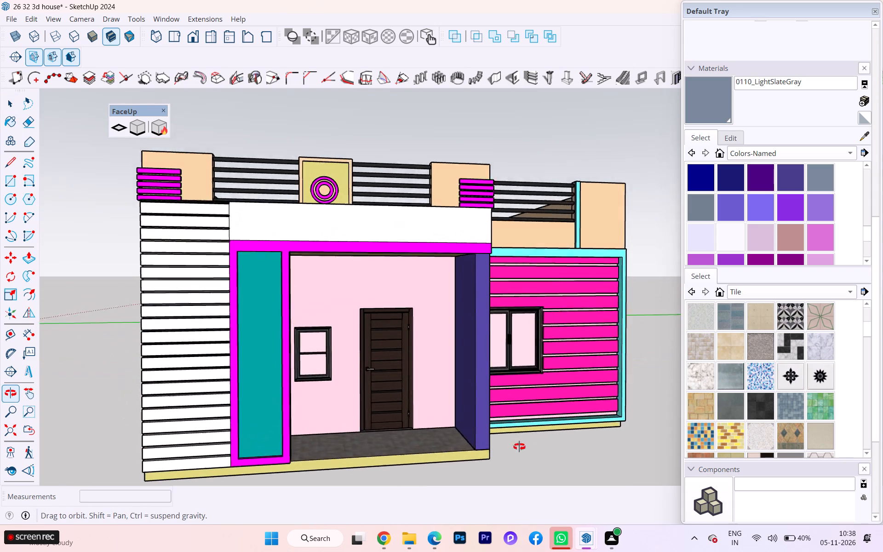
middle_drag(519, 447, 475, 454)
scroll(418, 279, up, 3)
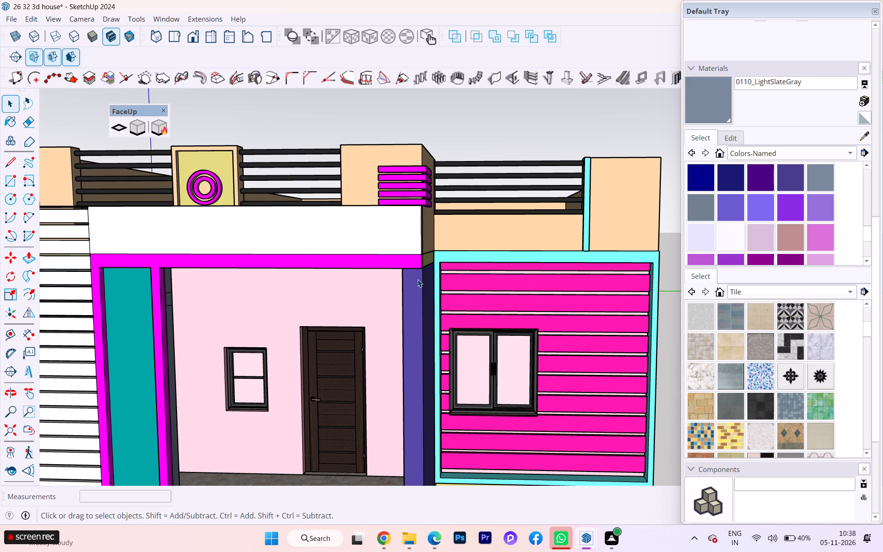
scroll(396, 260, down, 3)
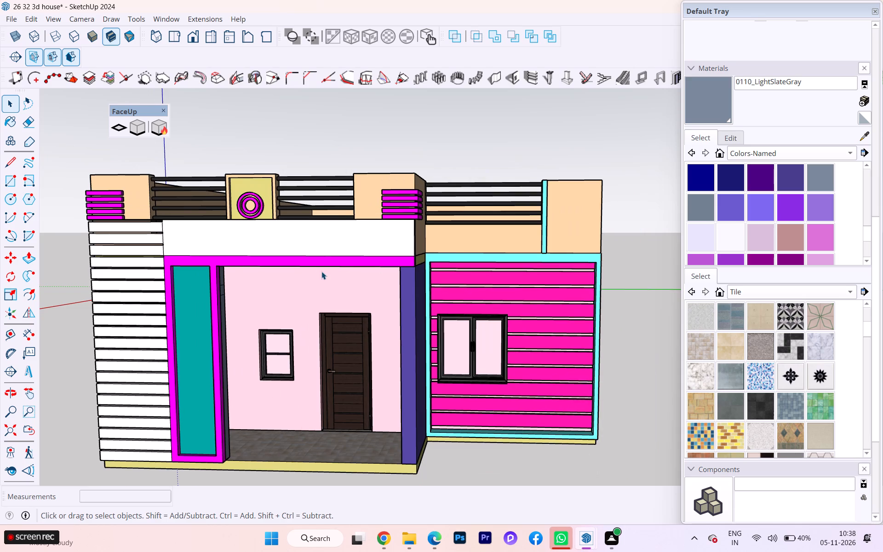
scroll(331, 281, down, 1)
scroll(476, 241, up, 6)
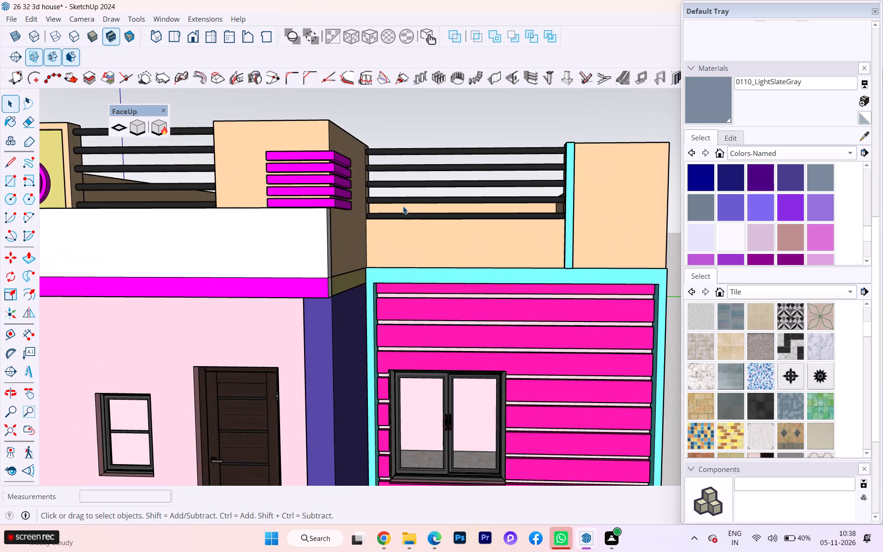
scroll(386, 232, up, 3)
scroll(369, 251, down, 1)
scroll(368, 252, up, 2)
scroll(329, 281, down, 2)
scroll(327, 283, up, 1)
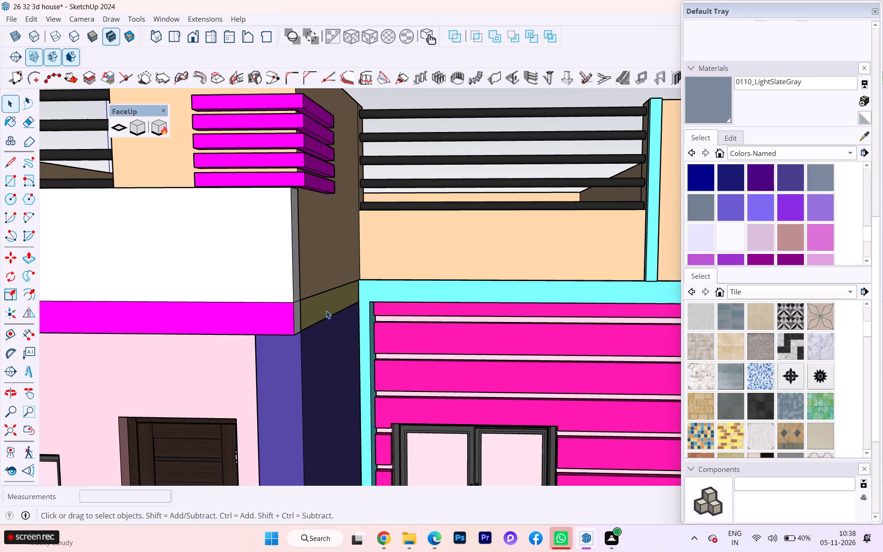
scroll(316, 300, down, 3)
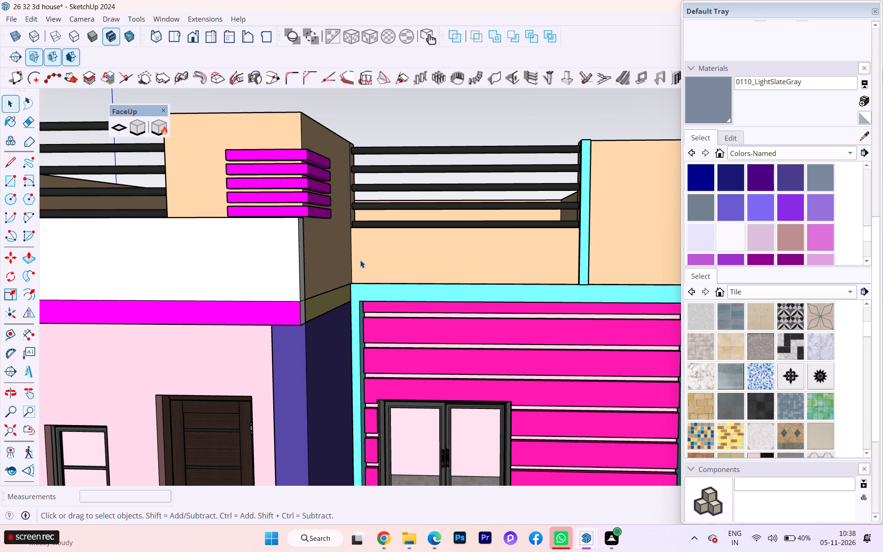
scroll(362, 259, down, 4)
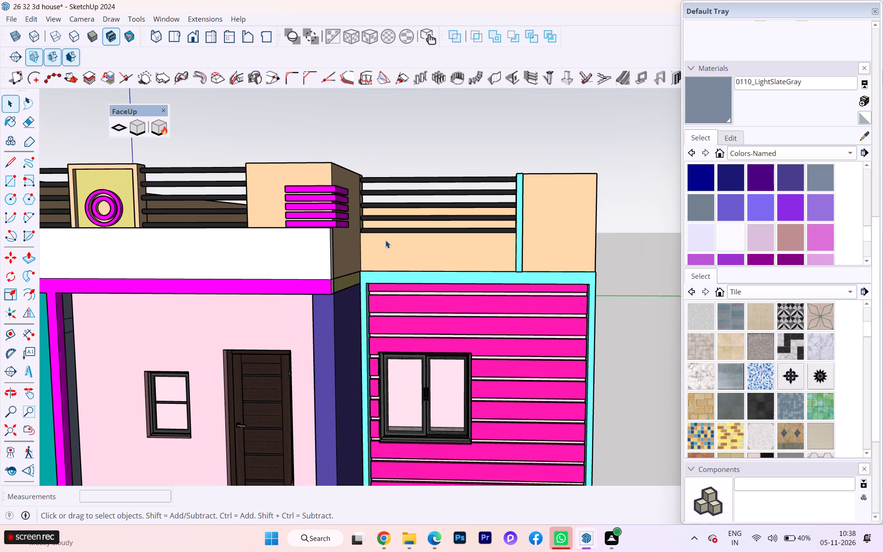
scroll(385, 240, down, 2)
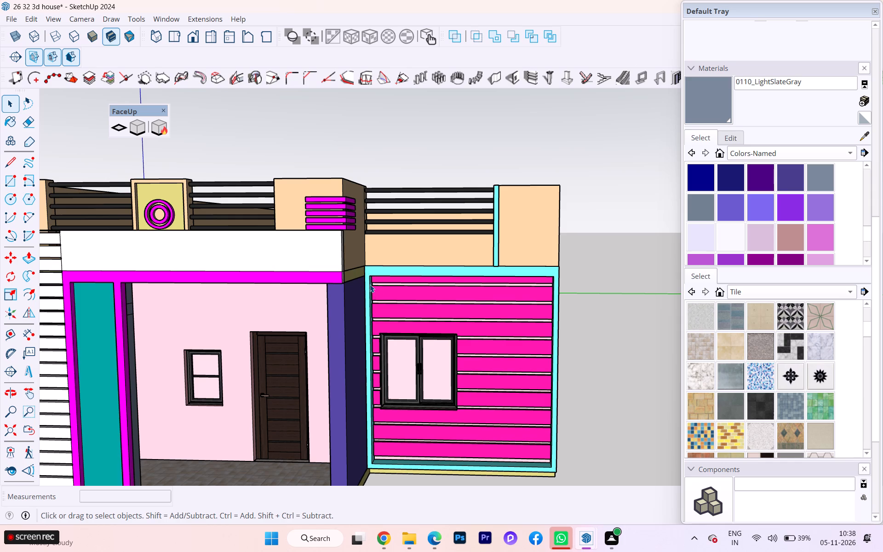
Examine the purple porch wall and its surroundings from the front, from above and from both sides of the house.
scroll(373, 281, up, 2)
scroll(373, 281, down, 1)
scroll(373, 281, up, 1)
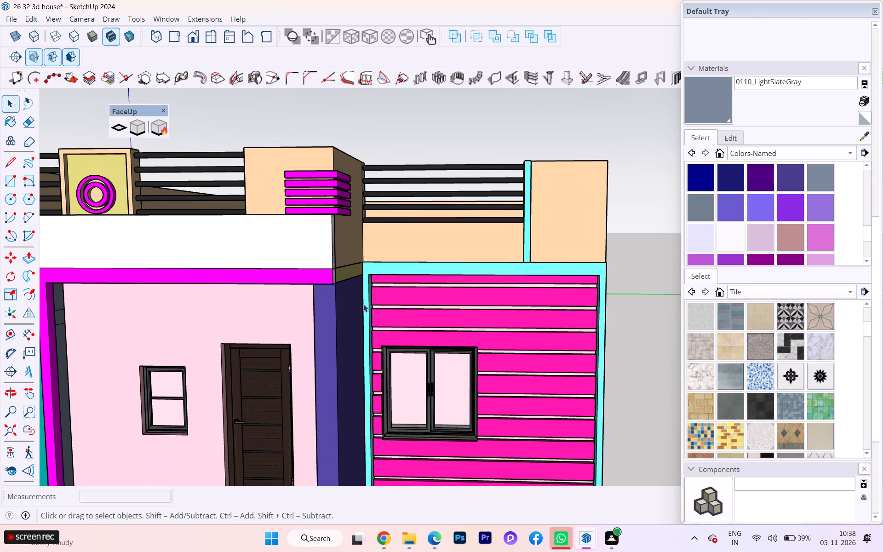
scroll(346, 274, down, 3)
scroll(345, 276, up, 3)
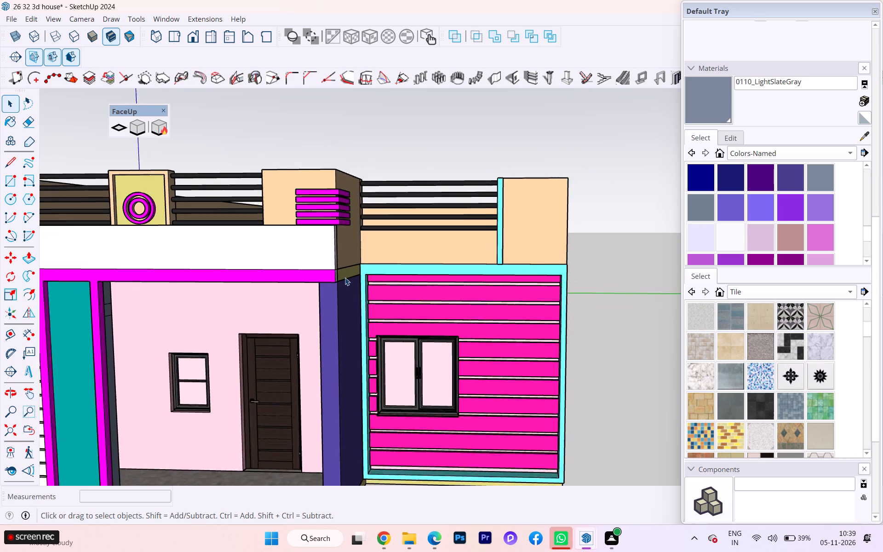
scroll(313, 292, down, 4)
scroll(279, 296, up, 1)
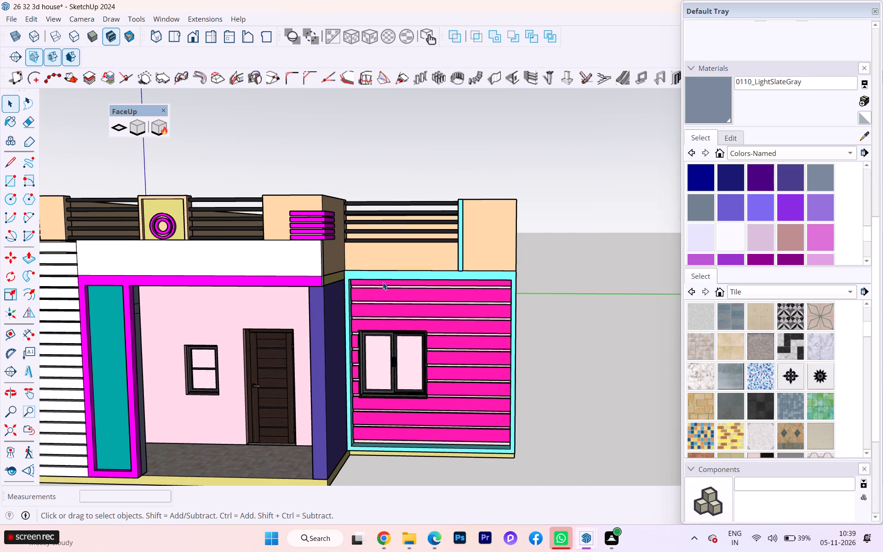
scroll(450, 280, up, 6)
middle_drag(338, 266, 172, 327)
scroll(338, 266, down, 1)
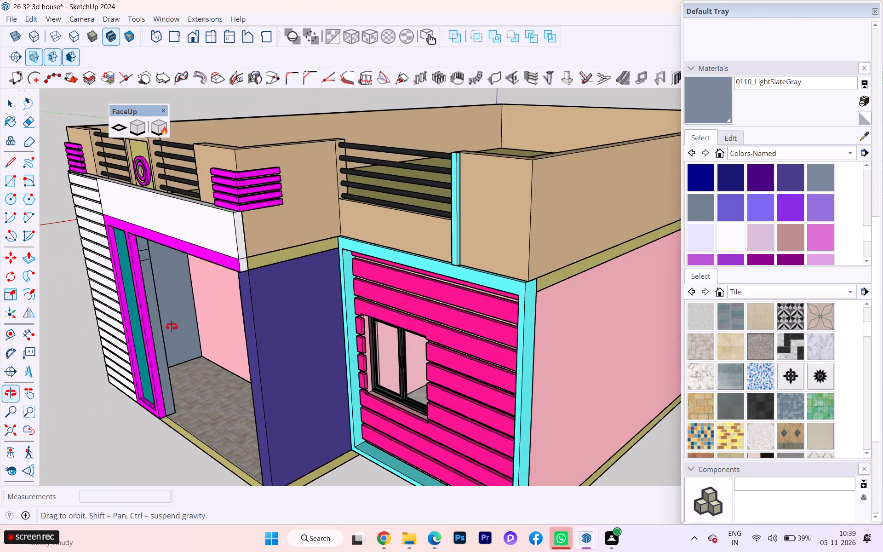
middle_drag(172, 327, 400, 298)
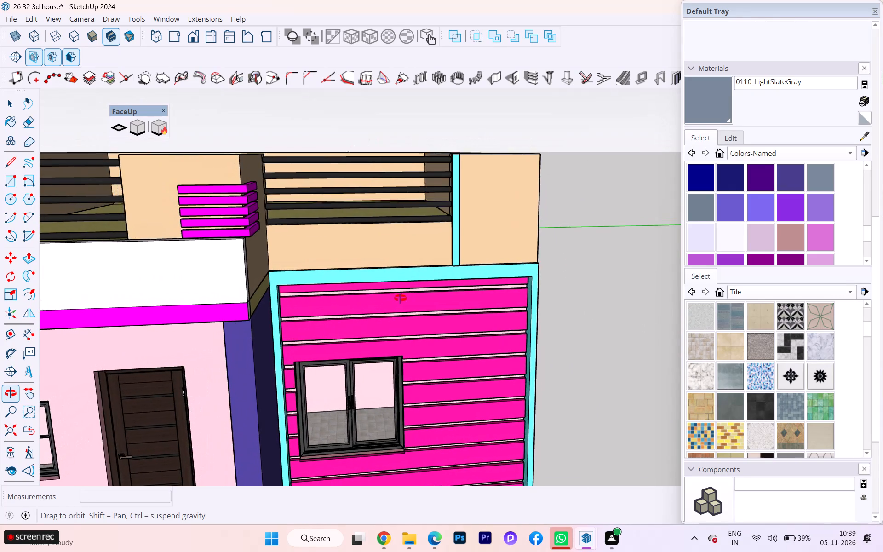
middle_drag(400, 298, 405, 298)
scroll(421, 272, down, 2)
scroll(432, 272, up, 1)
scroll(434, 272, down, 2)
scroll(449, 272, up, 1)
scroll(449, 272, down, 2)
scroll(407, 302, down, 2)
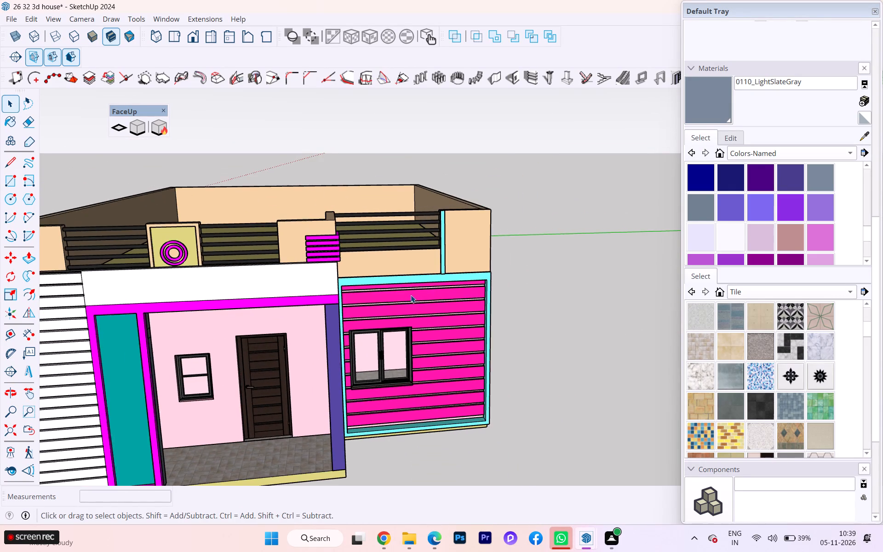
scroll(388, 297, down, 2)
middle_drag(364, 304, 575, 245)
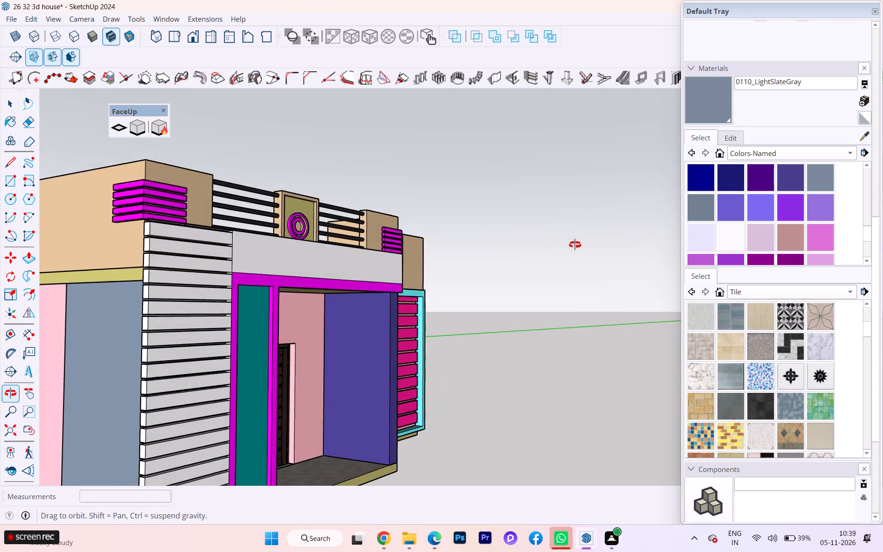
middle_drag(575, 245, 404, 269)
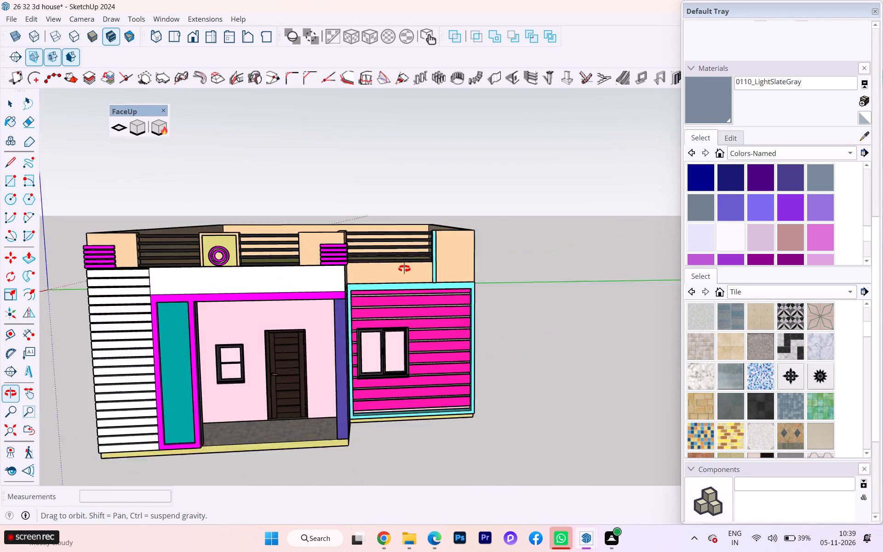
middle_drag(404, 269, 431, 264)
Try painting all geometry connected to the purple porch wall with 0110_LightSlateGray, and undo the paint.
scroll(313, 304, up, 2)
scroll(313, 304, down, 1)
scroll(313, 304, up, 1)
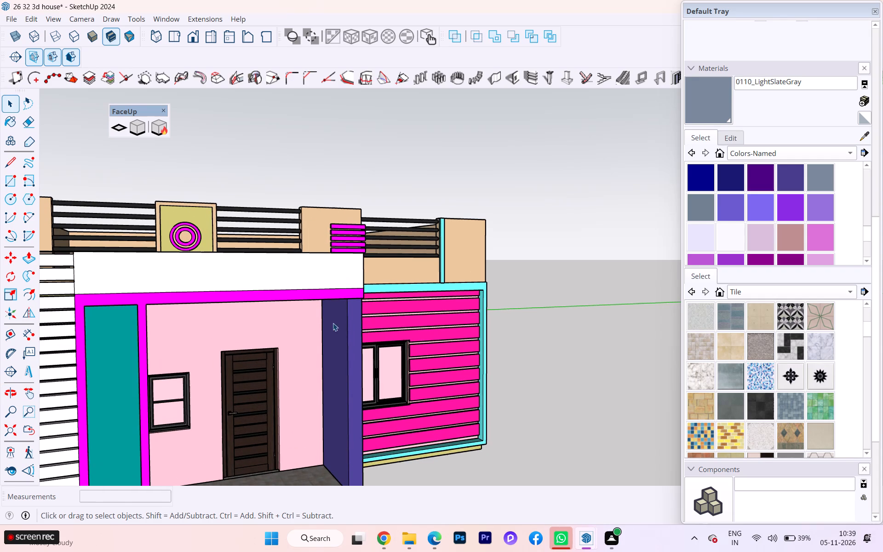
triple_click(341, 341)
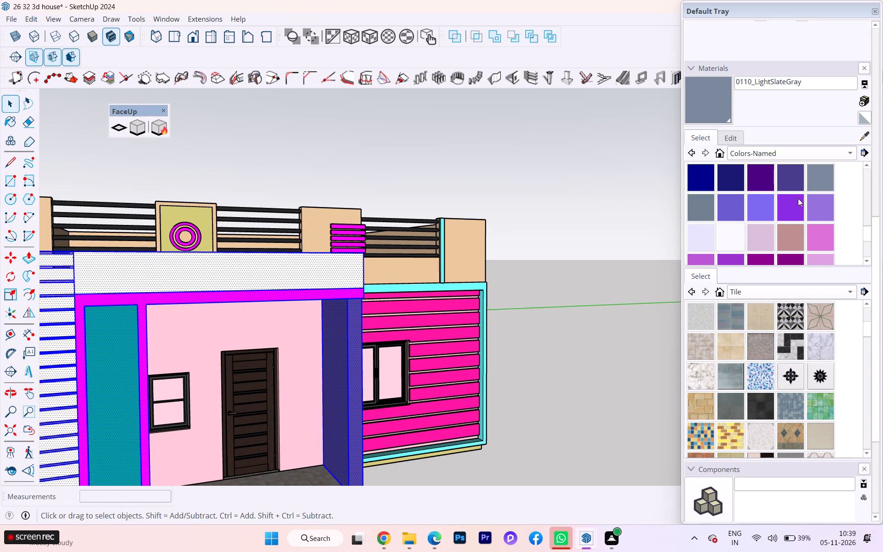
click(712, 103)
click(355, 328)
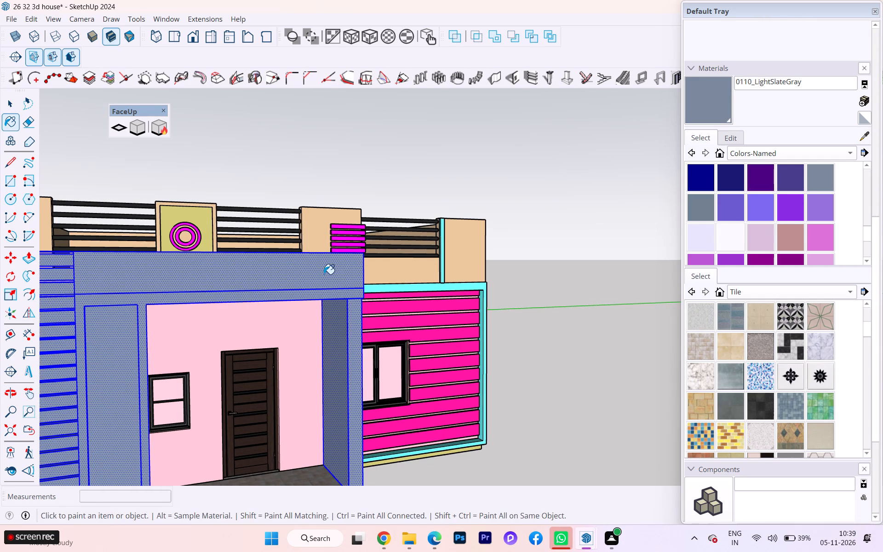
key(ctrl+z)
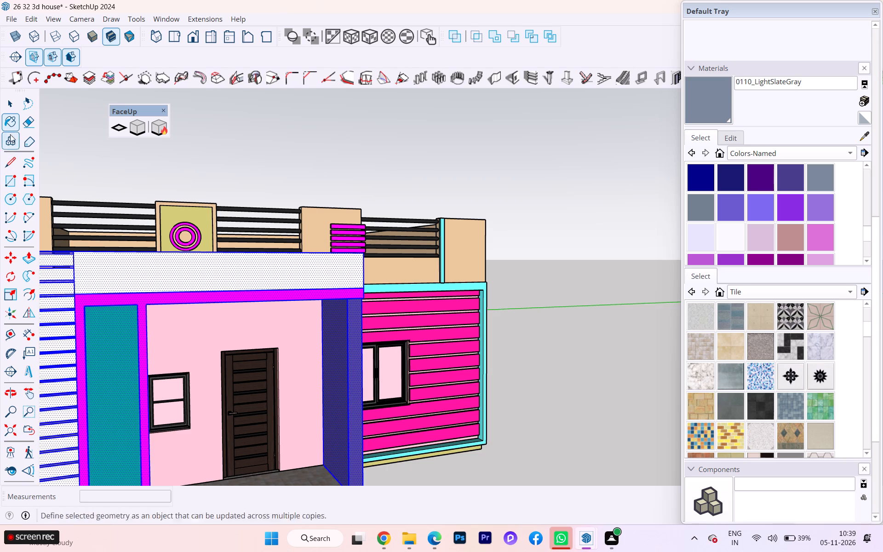
Paint the purple porch wall's inner face and front end face with 0110_LightSlateGray.
click(9, 106)
triple_click(349, 379)
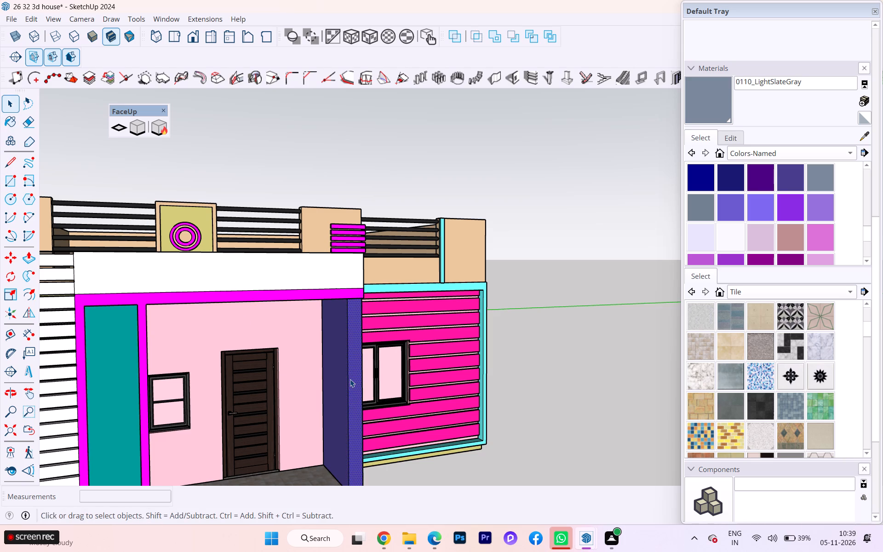
click(342, 375)
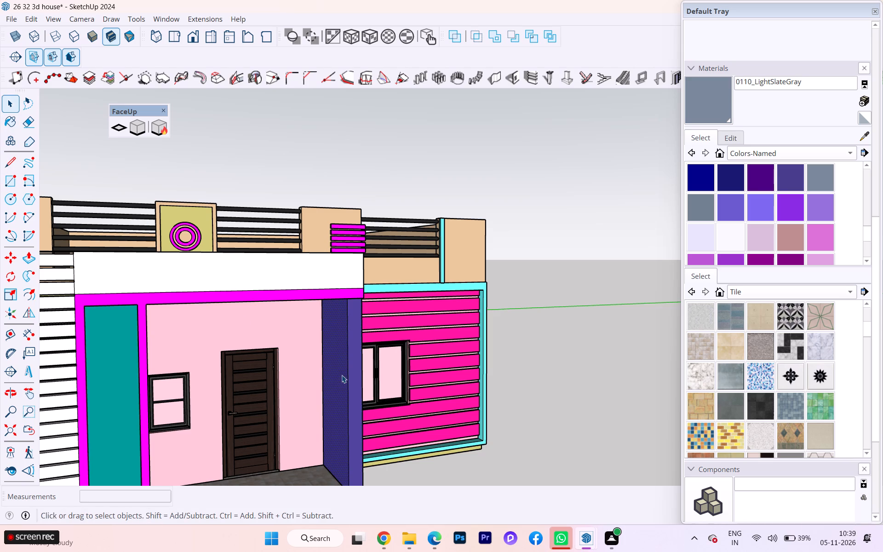
click(707, 98)
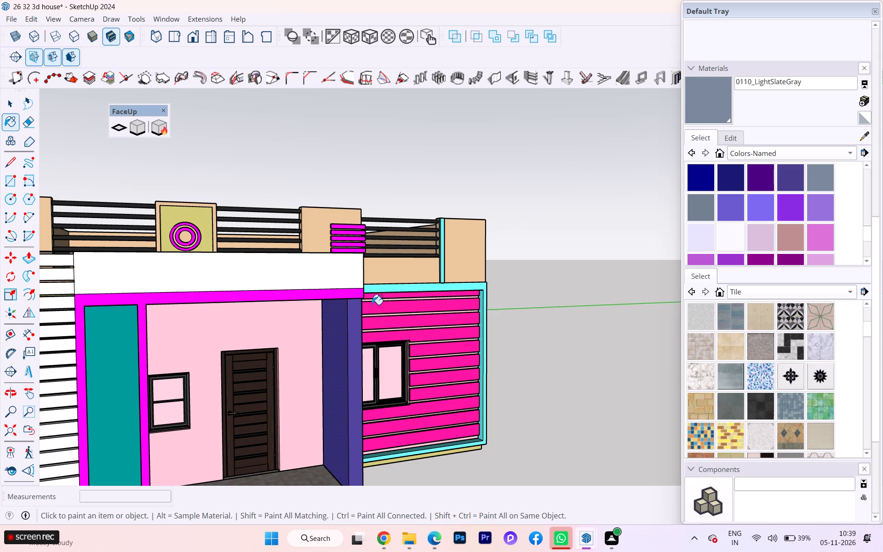
double_click(344, 319)
double_click(354, 333)
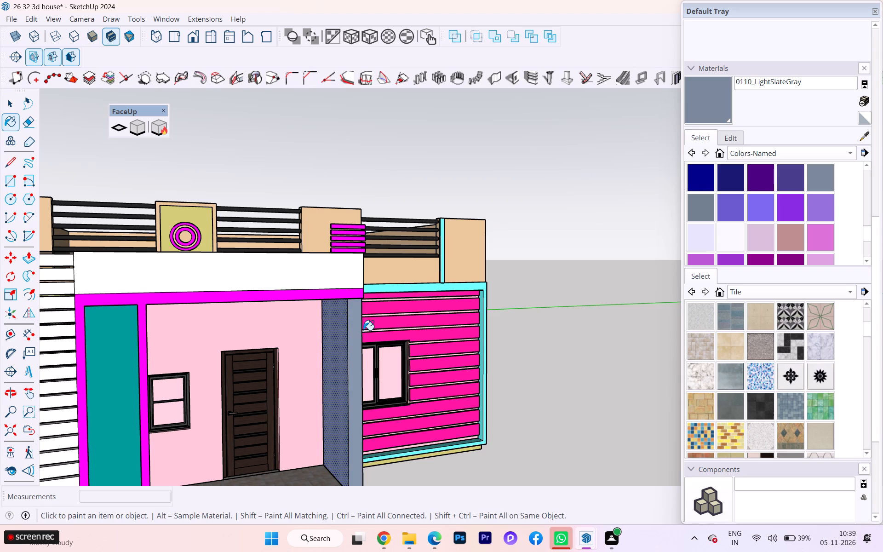
Paint the same porch wall's outer side face and the narrow purple strip along its front edge with 0110_LightSlateGray.
scroll(367, 329, down, 1)
middle_drag(367, 329, 174, 292)
click(377, 332)
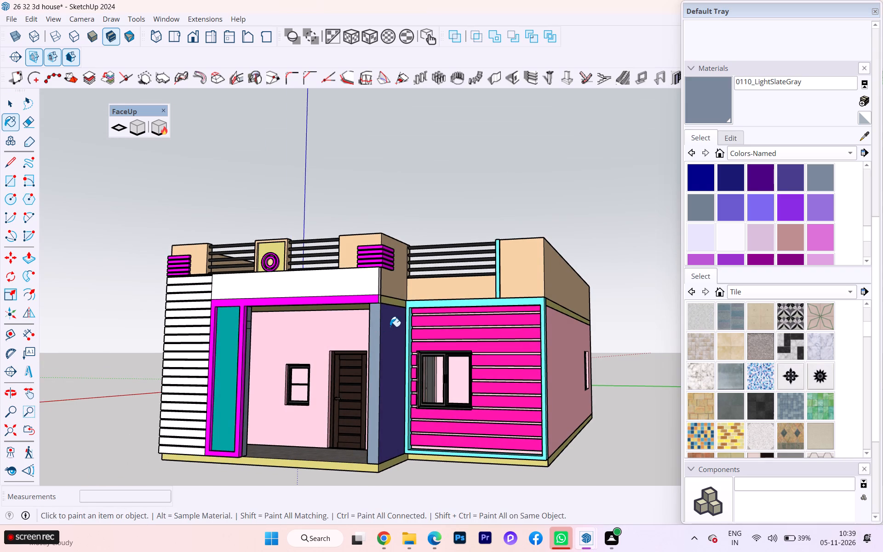
double_click(390, 327)
scroll(393, 327, up, 2)
scroll(394, 327, down, 3)
scroll(394, 327, up, 8)
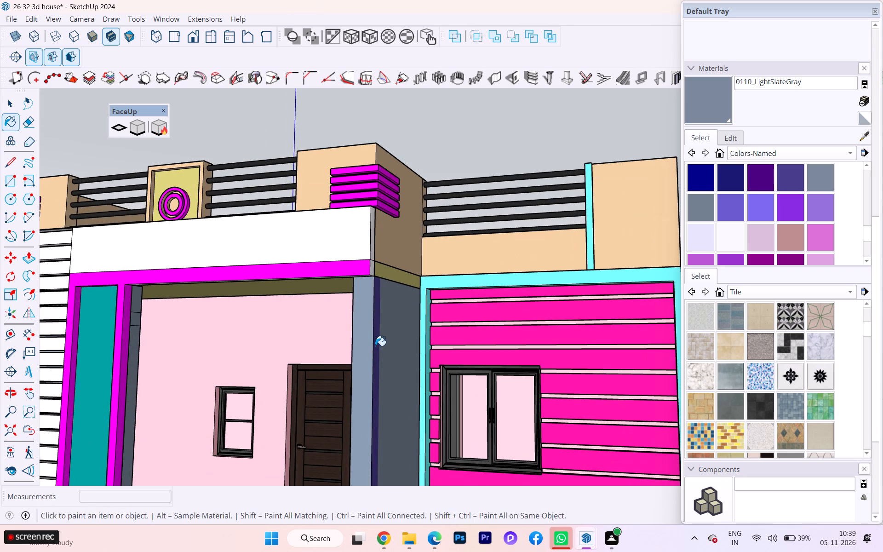
double_click(376, 346)
Examine the top corner of the repainted porch wall under the magenta beam and beside the cyan frame.
scroll(376, 345, up, 9)
scroll(377, 344, down, 2)
scroll(377, 344, up, 3)
scroll(377, 344, down, 3)
scroll(377, 344, up, 1)
scroll(398, 299, down, 1)
scroll(398, 299, up, 4)
scroll(401, 297, down, 2)
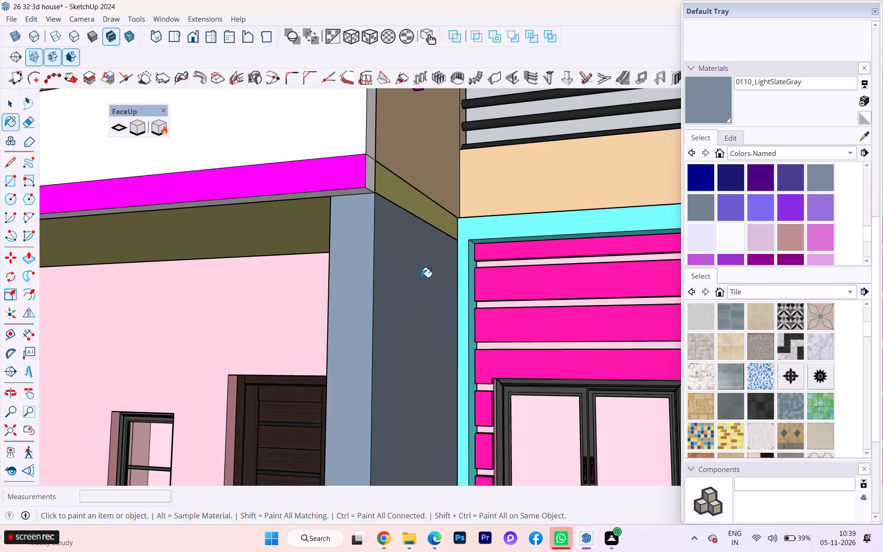
Examine the repainted light slate gray porch wall and the whole house front from the side and the front.
scroll(426, 274, down, 3)
middle_drag(421, 282, 654, 339)
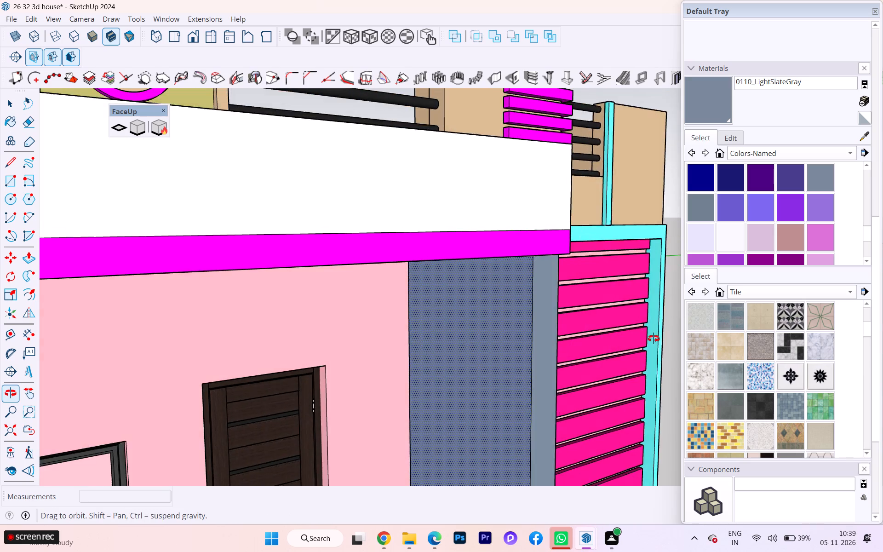
middle_drag(654, 339, 733, 321)
scroll(468, 254, down, 7)
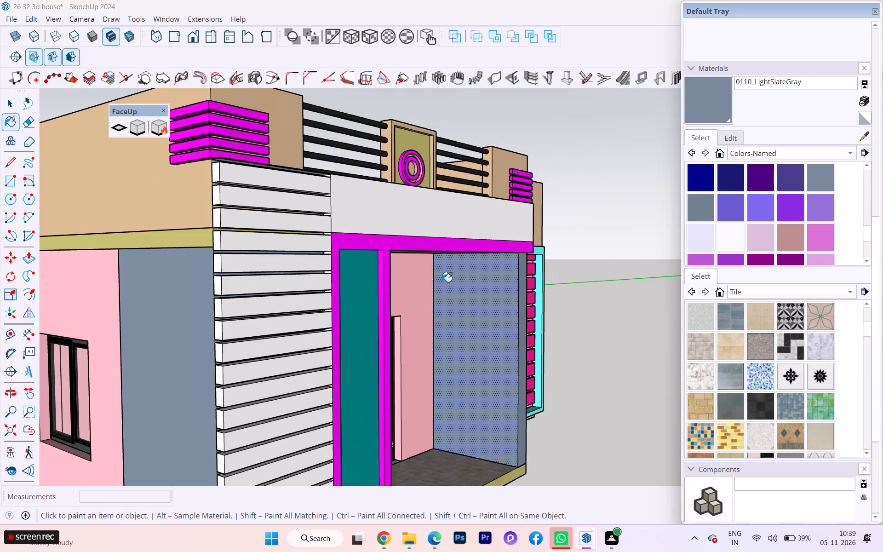
scroll(433, 282, down, 2)
scroll(433, 282, up, 1)
scroll(433, 282, down, 3)
scroll(433, 282, up, 1)
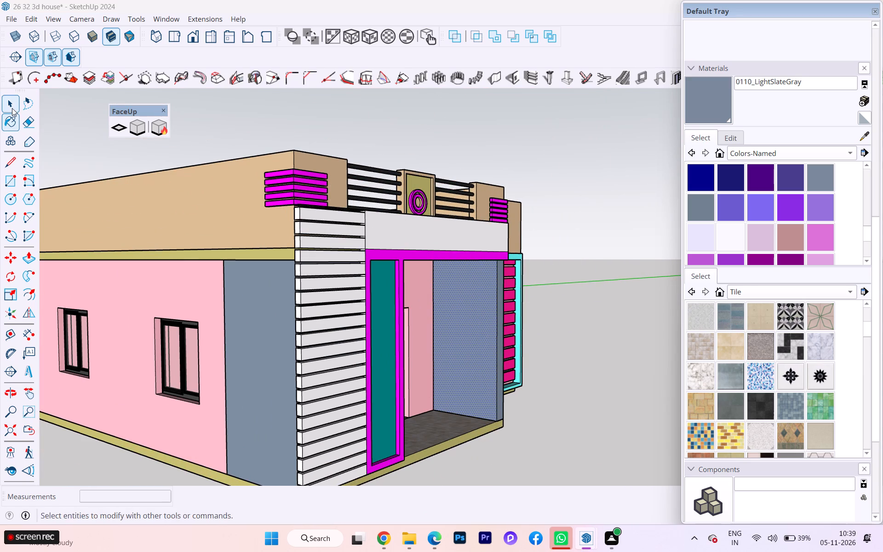
click(12, 108)
click(588, 365)
scroll(589, 370, down, 1)
middle_drag(589, 370, 516, 391)
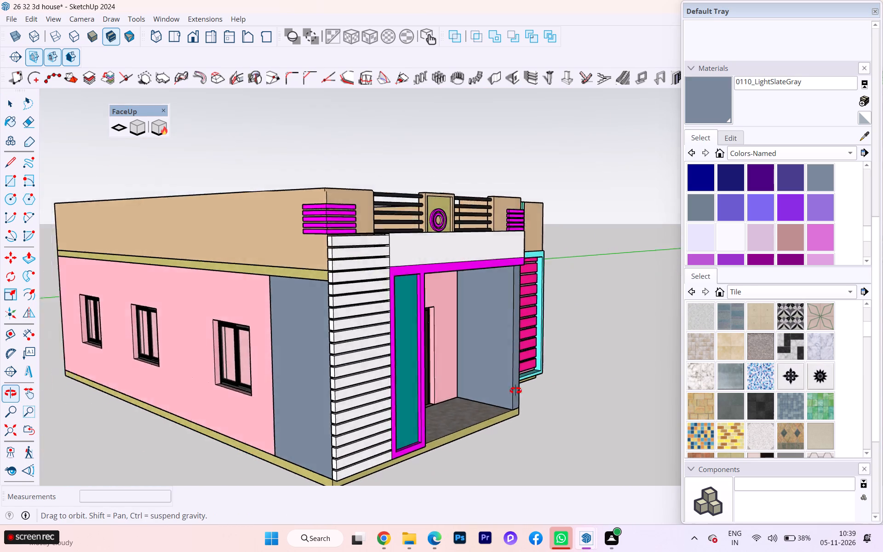
middle_drag(516, 391, 365, 339)
scroll(365, 339, up, 1)
scroll(365, 339, down, 1)
scroll(365, 339, up, 3)
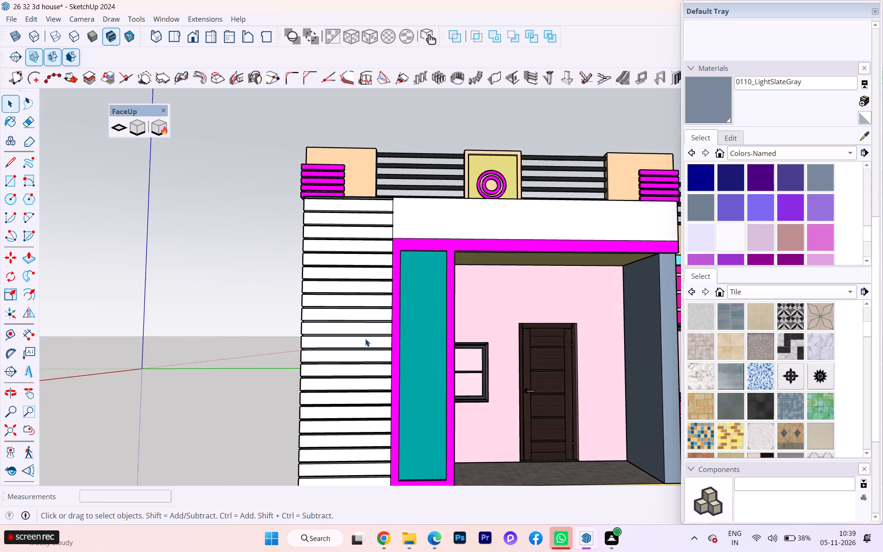
scroll(365, 339, up, 4)
scroll(365, 339, down, 5)
scroll(363, 347, up, 1)
scroll(363, 347, down, 2)
scroll(363, 347, up, 2)
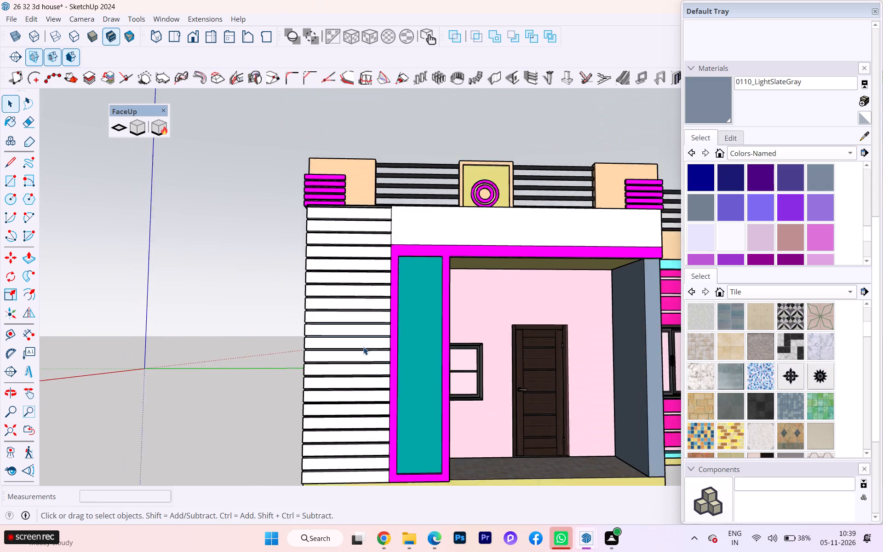
scroll(361, 344, down, 4)
scroll(367, 345, up, 1)
scroll(367, 345, down, 1)
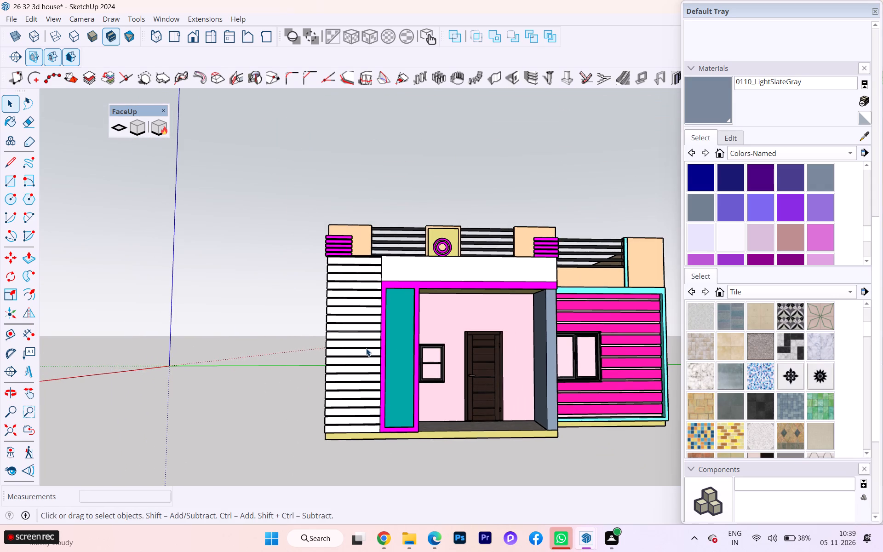
scroll(367, 346, down, 3)
scroll(415, 351, up, 4)
scroll(464, 275, up, 7)
scroll(462, 279, down, 2)
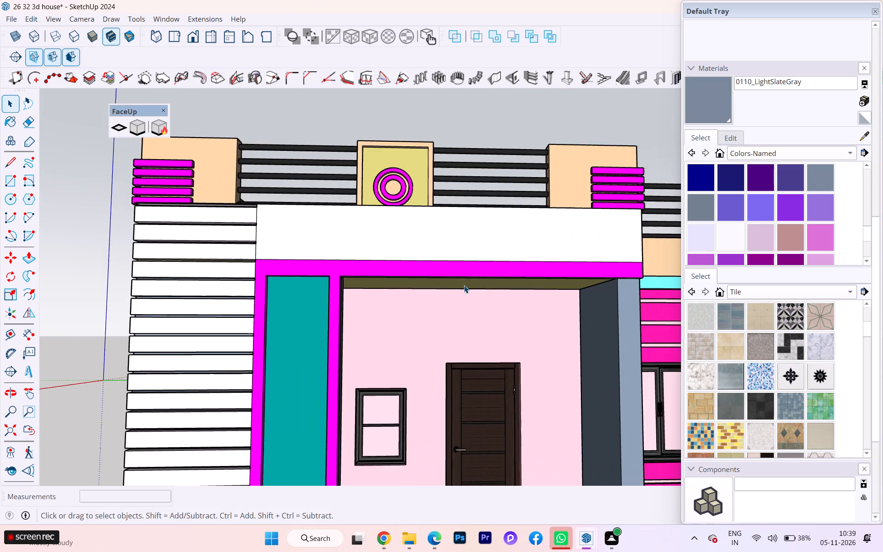
Inside the gray porch wall group, Push/Pull the top segment of the wall's inner face across the opening to the opposite wall, about 9' 1 1/16".
middle_drag(430, 296, 259, 338)
scroll(356, 315, up, 9)
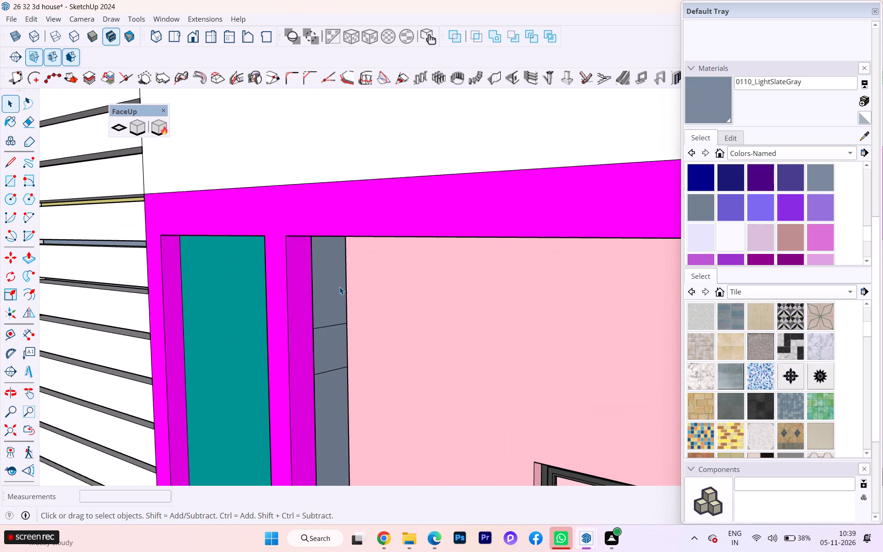
click(339, 287)
double_click(339, 287)
click(331, 289)
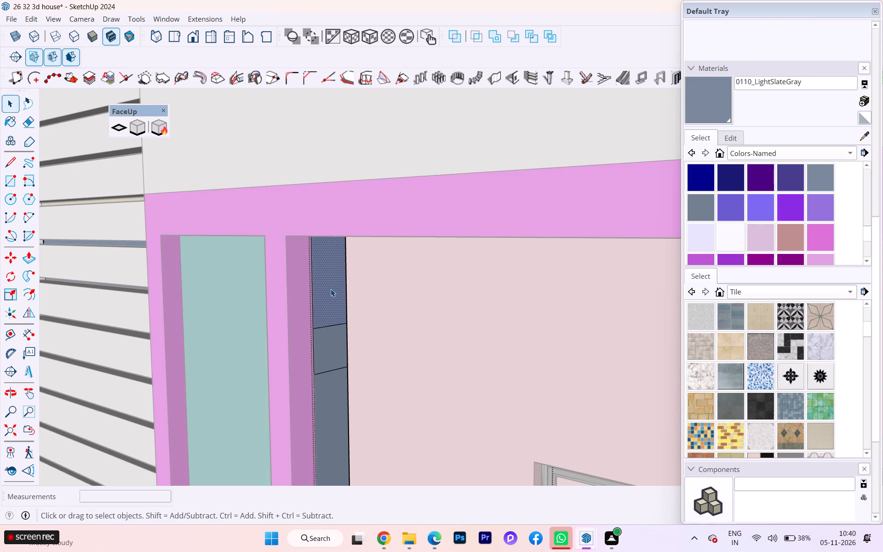
key(p)
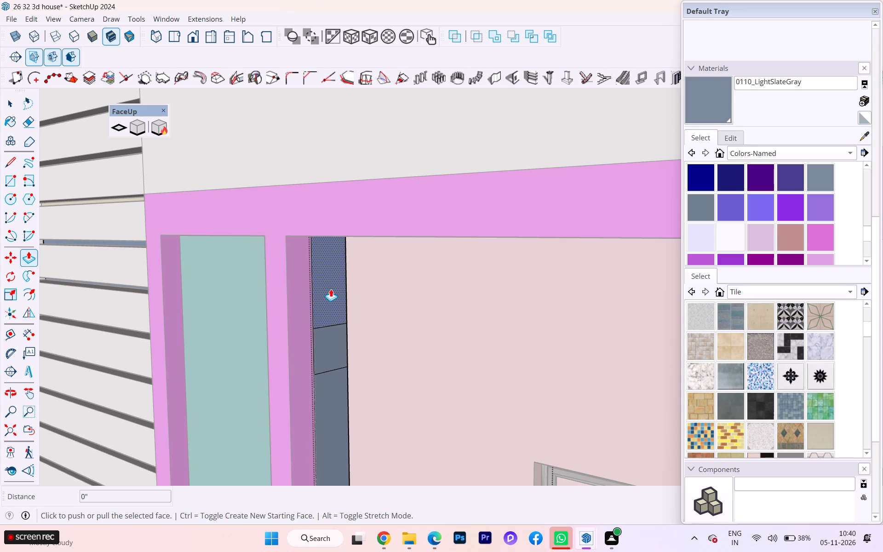
click(328, 290)
scroll(386, 263, down, 3)
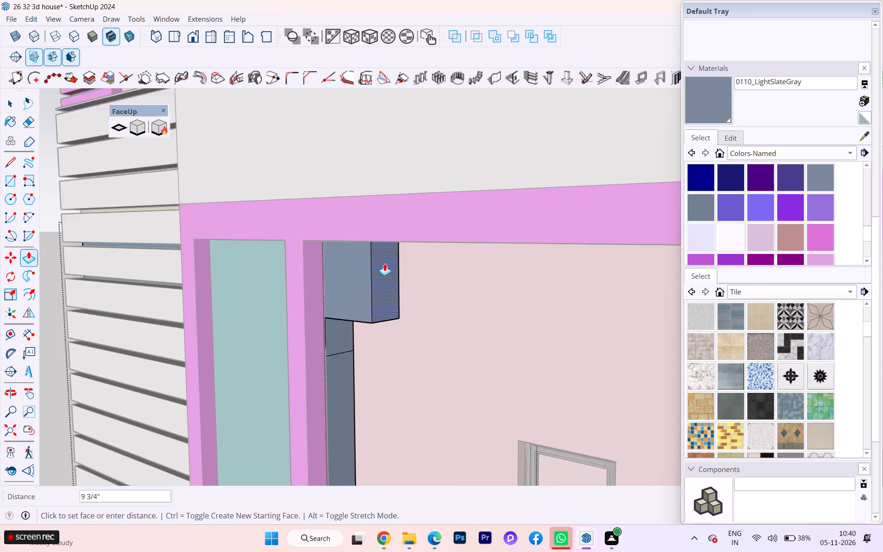
scroll(384, 263, down, 2)
scroll(384, 267, up, 2)
scroll(384, 267, down, 8)
scroll(564, 302, down, 1)
scroll(542, 297, up, 1)
scroll(537, 296, down, 4)
scroll(455, 278, down, 1)
scroll(455, 278, up, 2)
scroll(455, 278, down, 3)
scroll(410, 269, down, 7)
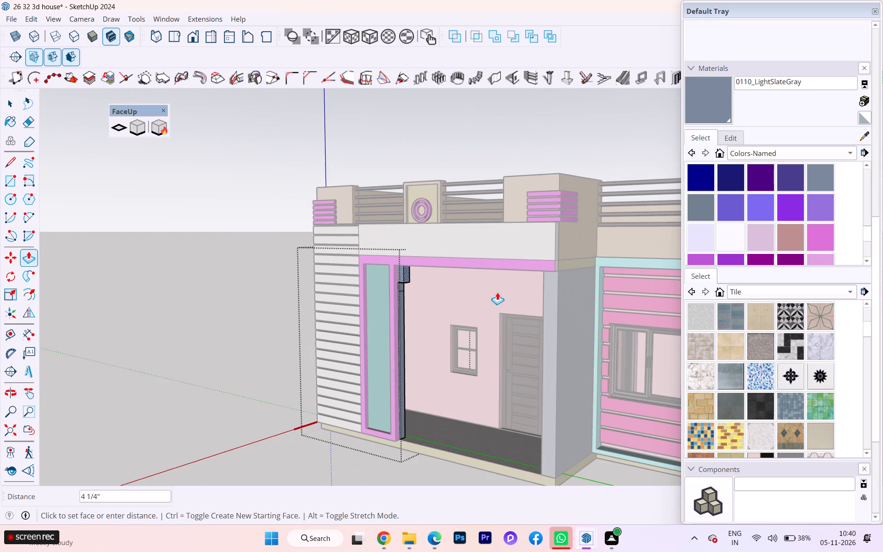
click(542, 294)
Push/Pull the small wall segment just beneath the new beam across the porch opening to the opposite wall, about 9' 1 1/16".
scroll(411, 288, up, 1)
scroll(411, 288, down, 2)
scroll(411, 288, up, 5)
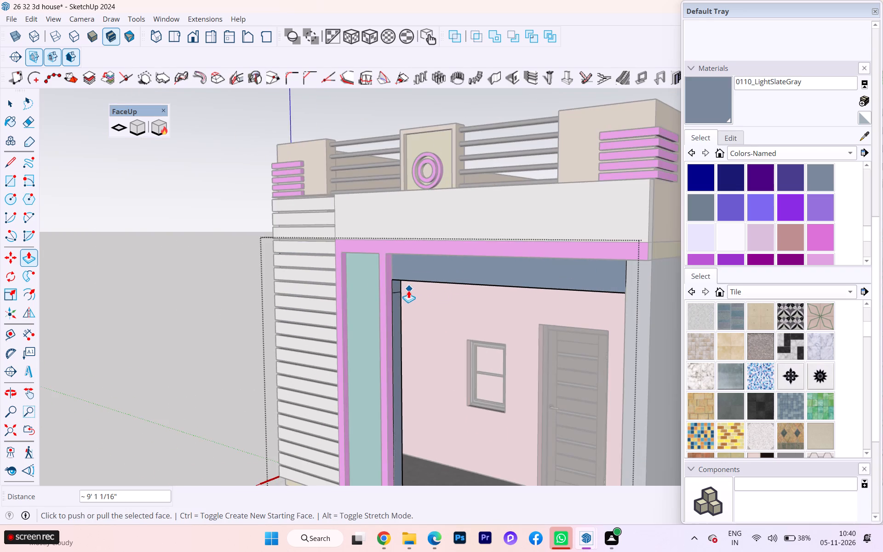
scroll(394, 294, up, 5)
scroll(80, 169, up, 1)
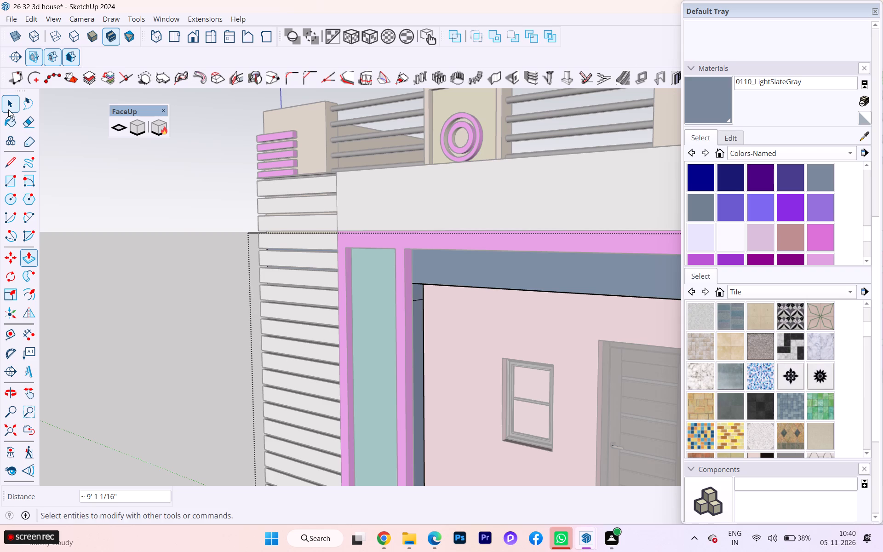
click(8, 109)
click(417, 290)
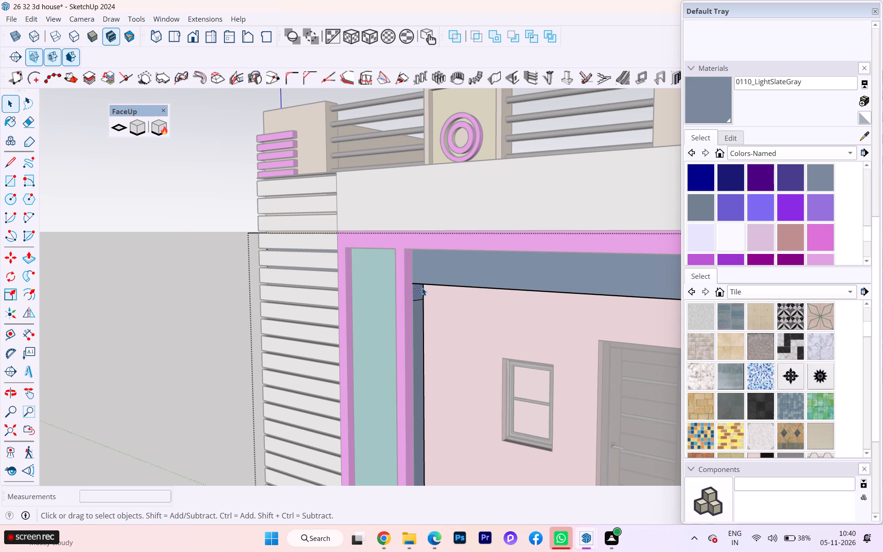
key(p)
key(Return)
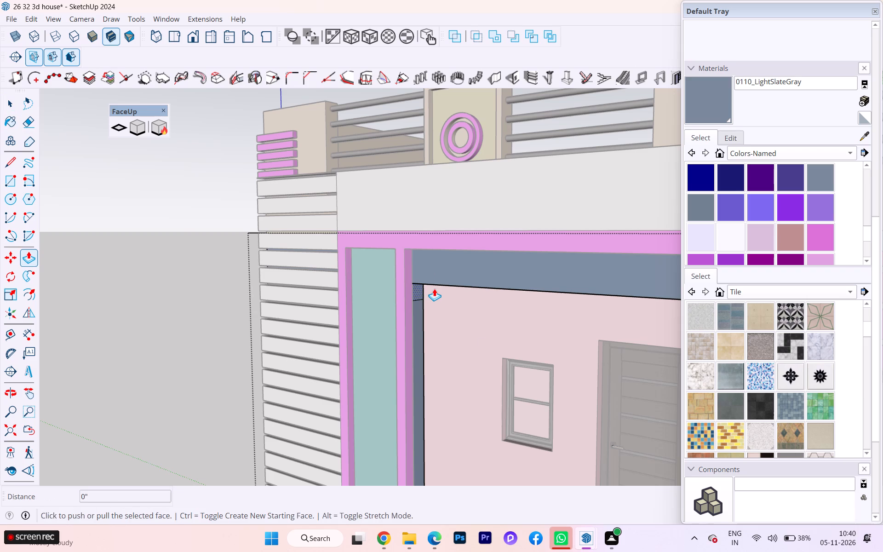
scroll(414, 288, up, 4)
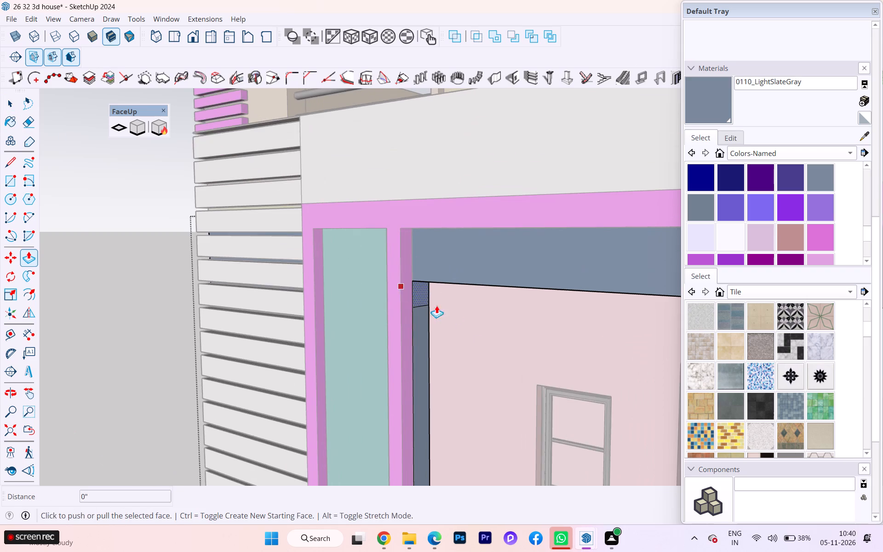
scroll(458, 314, up, 3)
click(406, 283)
scroll(543, 270, down, 1)
scroll(543, 270, up, 1)
scroll(543, 270, down, 3)
scroll(504, 262, down, 1)
scroll(504, 262, up, 2)
scroll(504, 262, down, 2)
scroll(504, 262, up, 1)
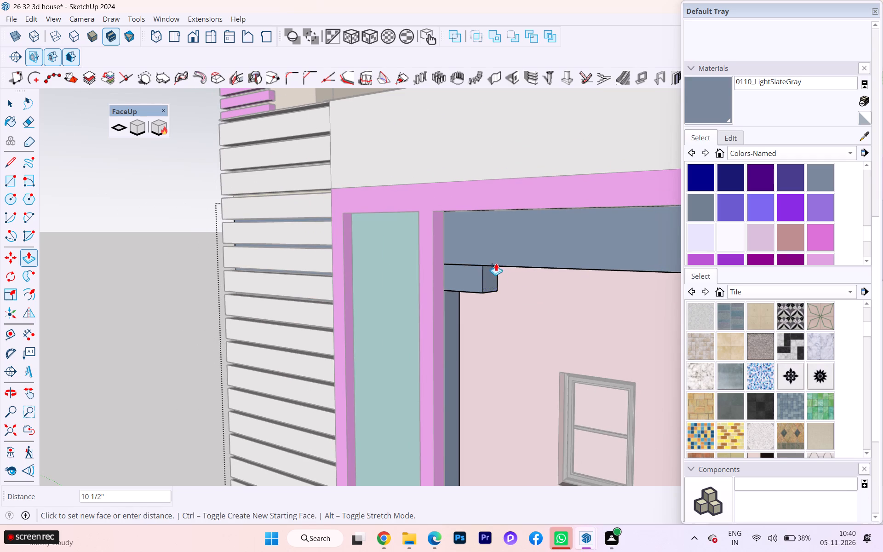
scroll(550, 300, down, 9)
scroll(499, 282, down, 9)
scroll(517, 303, up, 2)
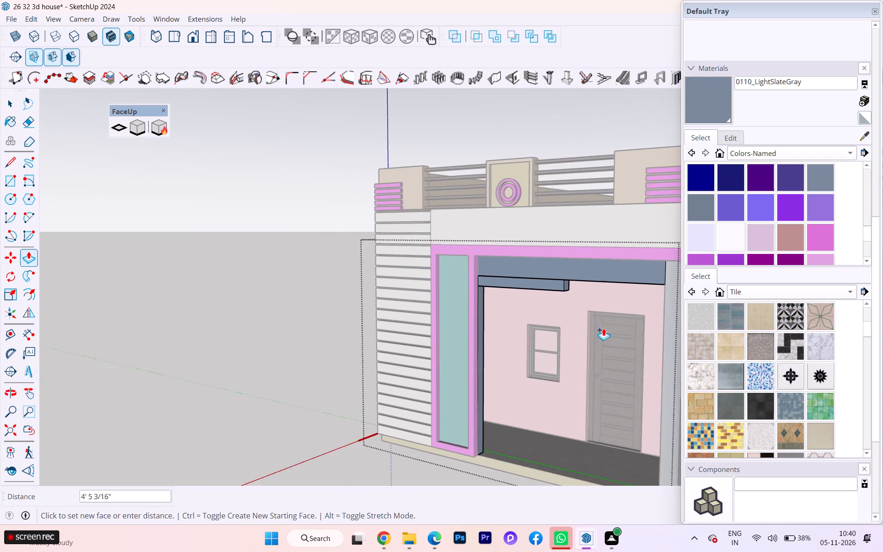
scroll(614, 299, down, 6)
scroll(582, 291, up, 1)
scroll(582, 291, down, 2)
scroll(634, 296, up, 3)
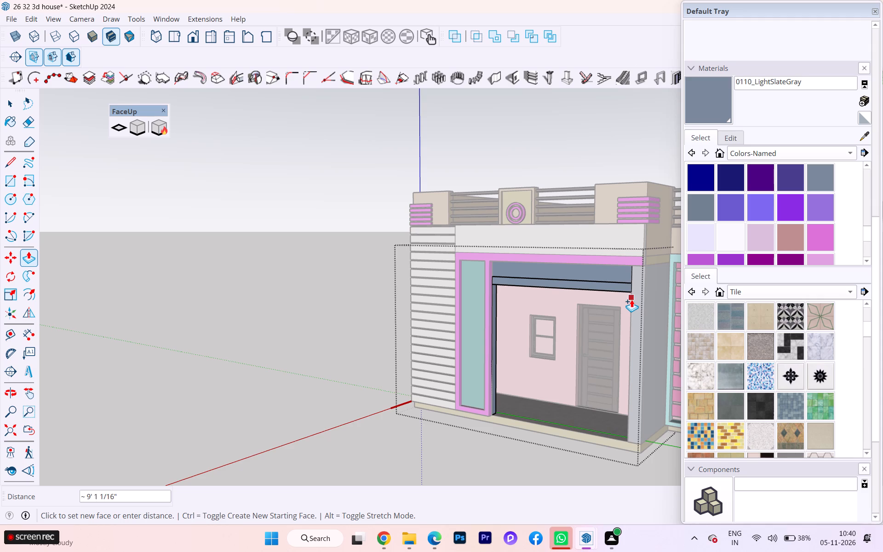
click(631, 299)
Examine the two-part beam over the porch opening from several sides and close the wall group.
scroll(609, 264, up, 3)
scroll(609, 264, down, 2)
scroll(609, 264, up, 3)
scroll(609, 264, down, 1)
scroll(609, 264, up, 1)
scroll(609, 264, down, 1)
scroll(609, 264, up, 1)
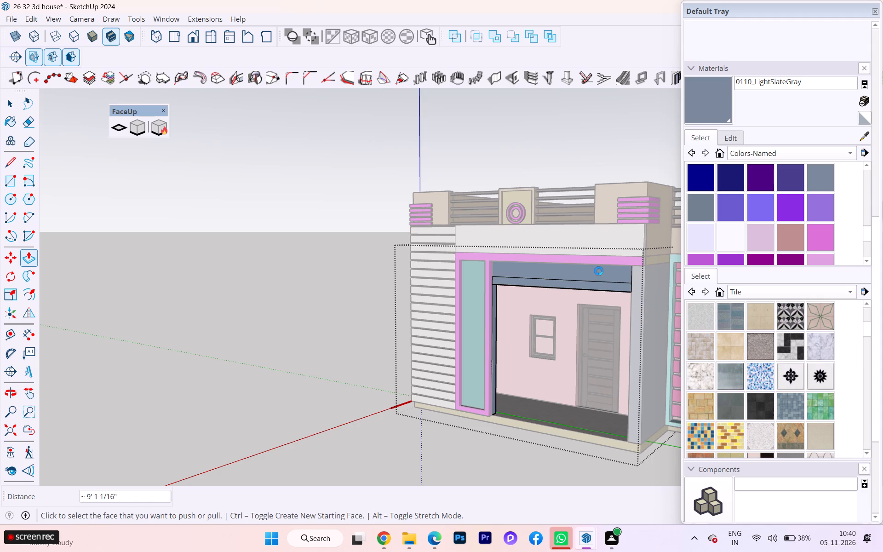
scroll(579, 277, up, 2)
scroll(515, 317, up, 5)
scroll(388, 298, up, 1)
scroll(388, 298, down, 7)
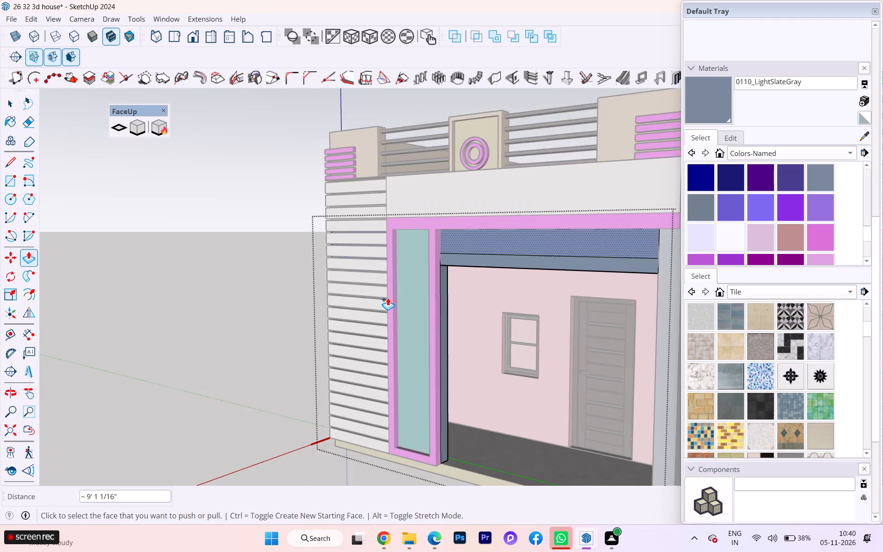
scroll(388, 298, down, 10)
middle_drag(436, 309, 664, 298)
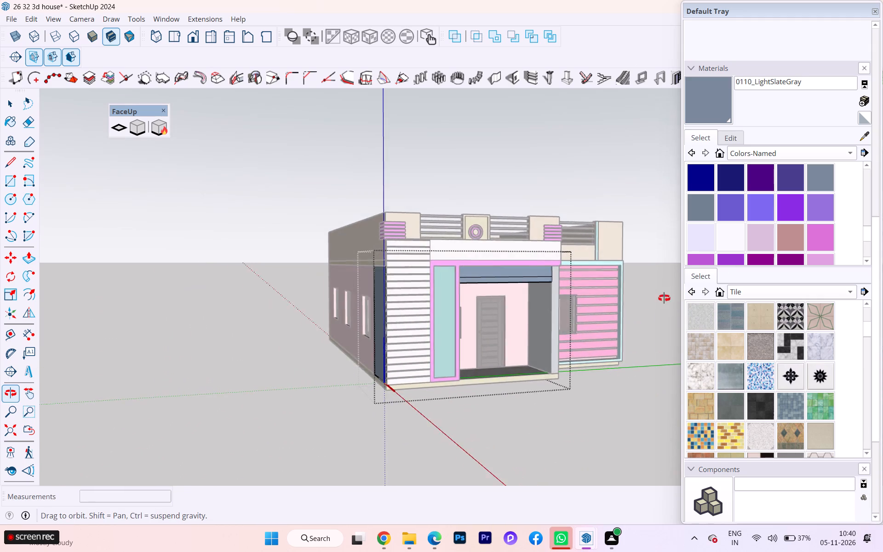
middle_drag(664, 298, 834, 290)
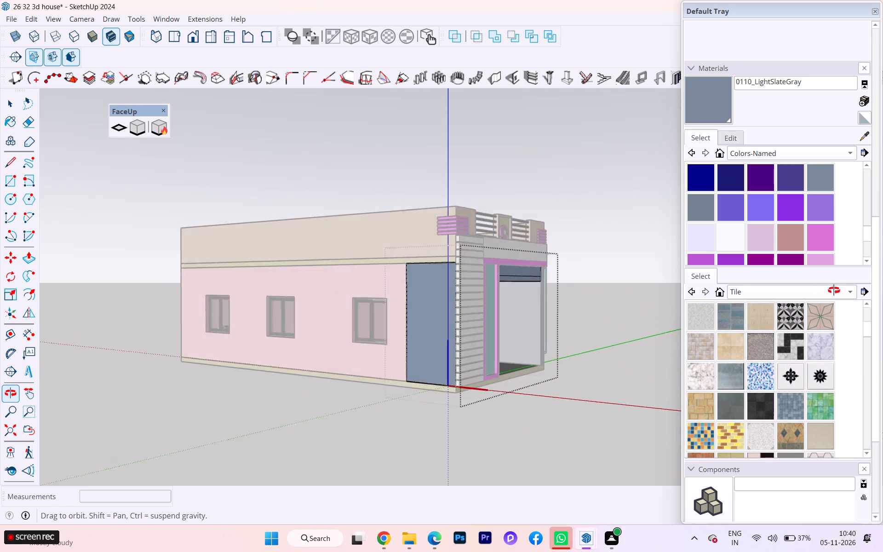
middle_drag(834, 290, 775, 281)
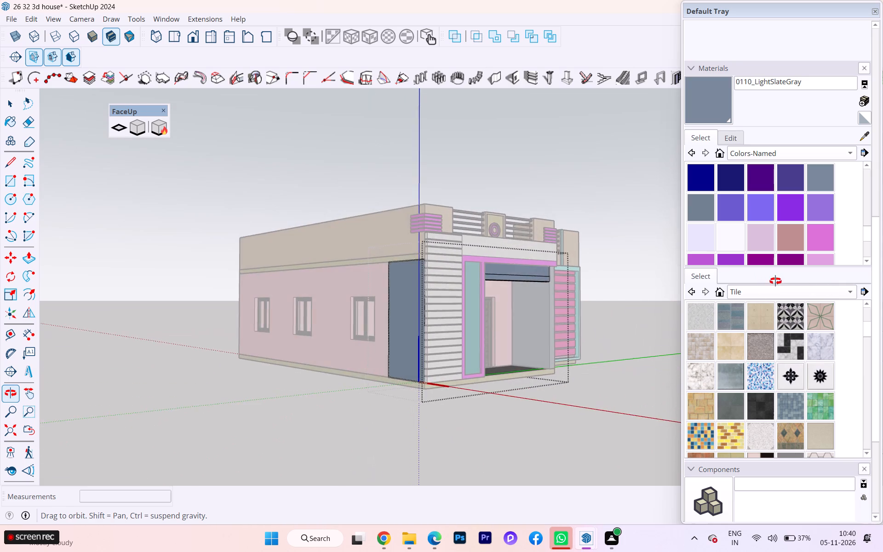
middle_drag(775, 281, 491, 328)
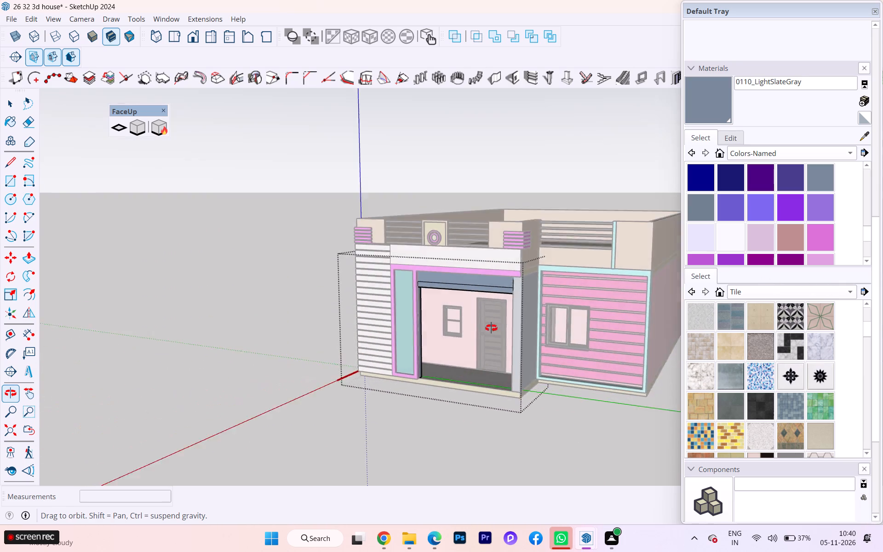
middle_drag(491, 328, 608, 322)
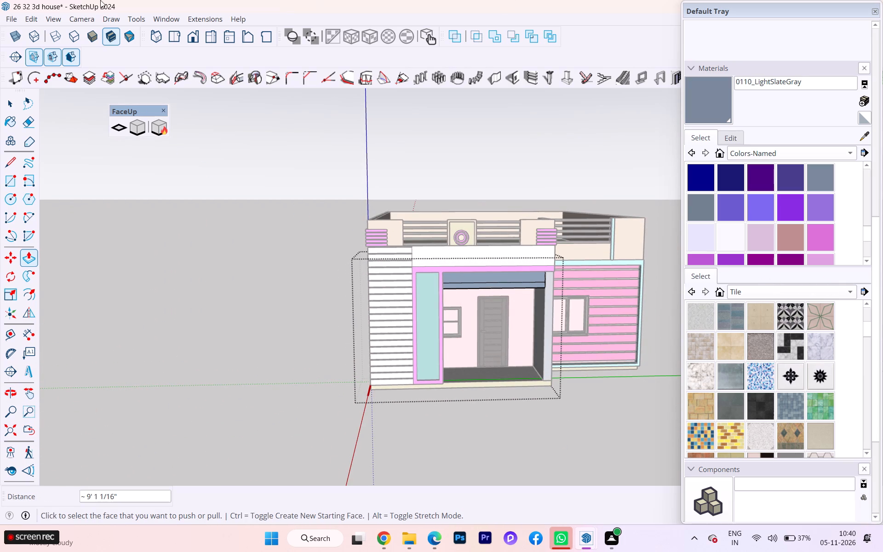
click(8, 105)
click(259, 395)
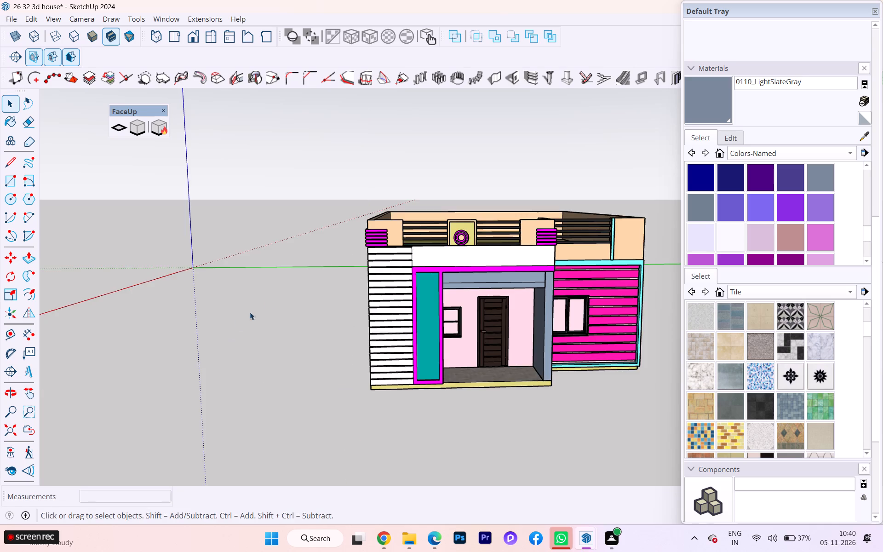
Inside the gray porch wall group, Push/Pull the front face of the lower beam segment outward 4", and close the group.
scroll(404, 287, up, 12)
scroll(541, 303, down, 1)
scroll(537, 314, up, 2)
click(534, 293)
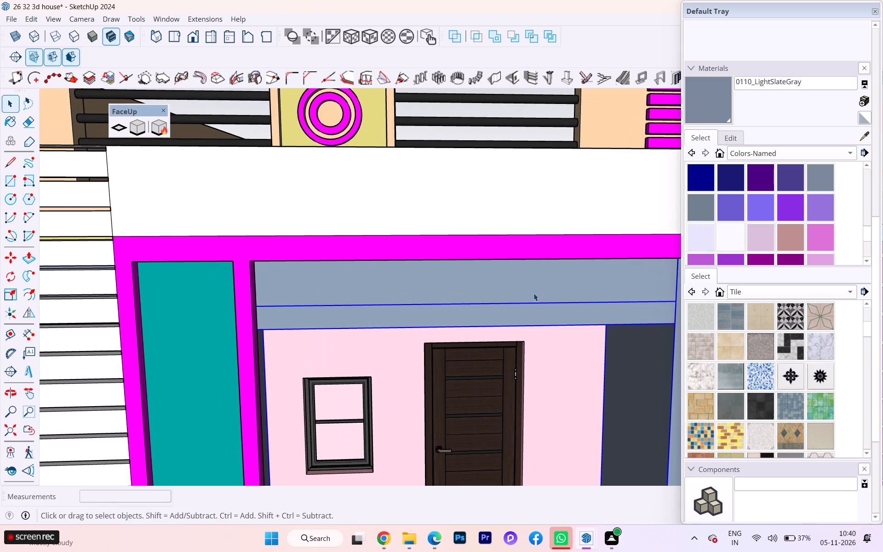
middle_drag(530, 296, 278, 326)
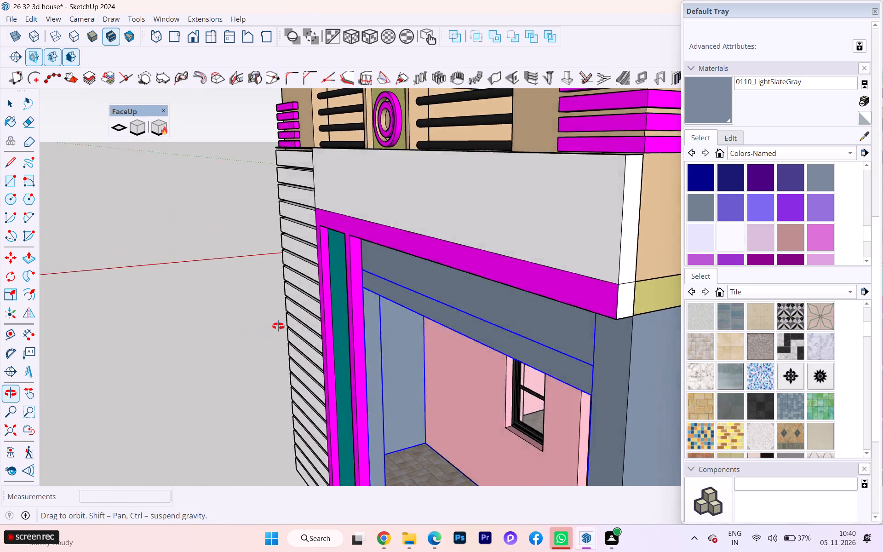
middle_drag(278, 326, 483, 305)
double_click(508, 290)
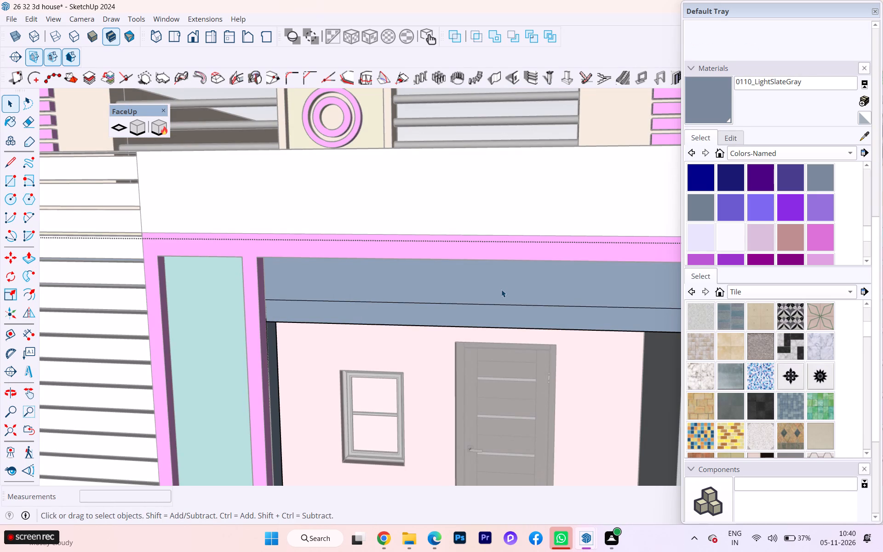
click(501, 289)
scroll(365, 313, down, 1)
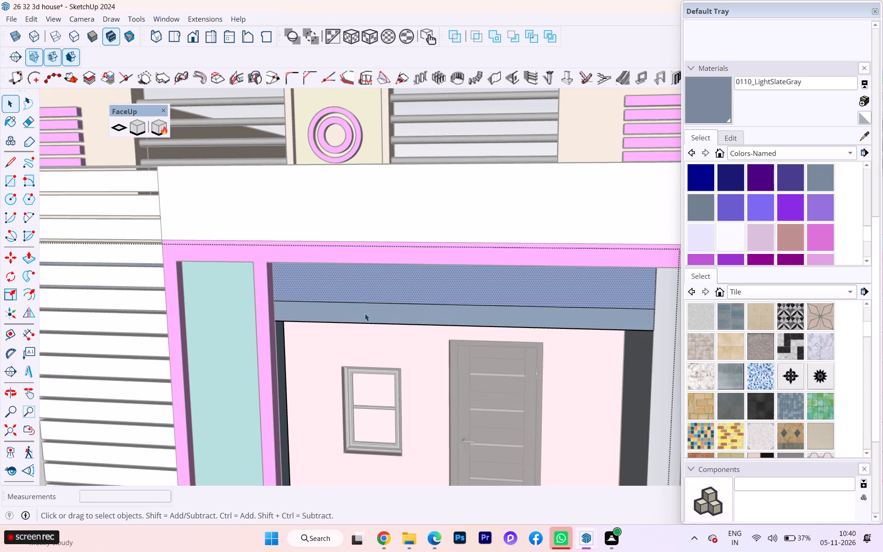
middle_drag(347, 315, 385, 305)
click(363, 316)
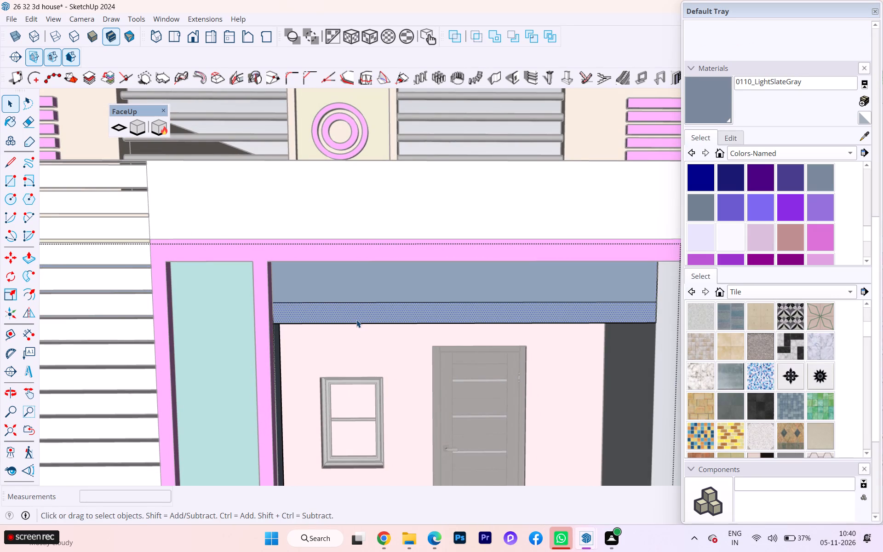
key(p)
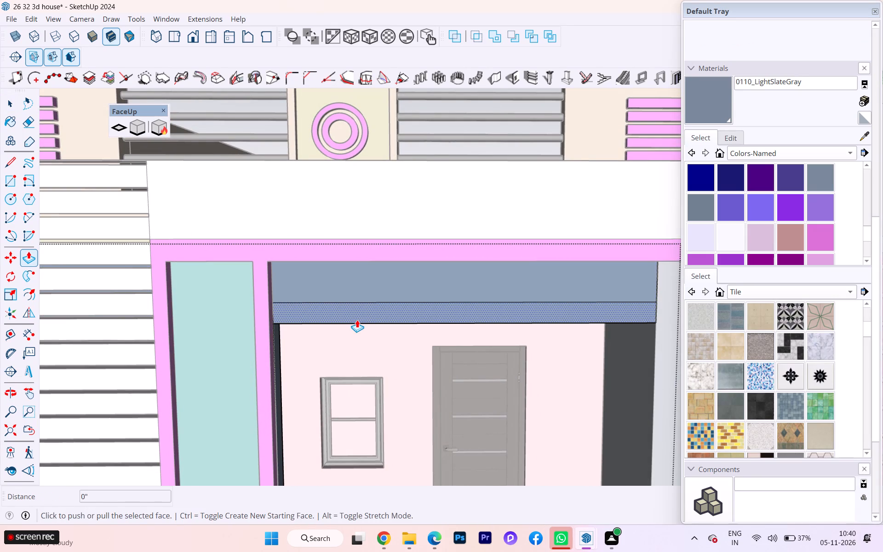
key(Return)
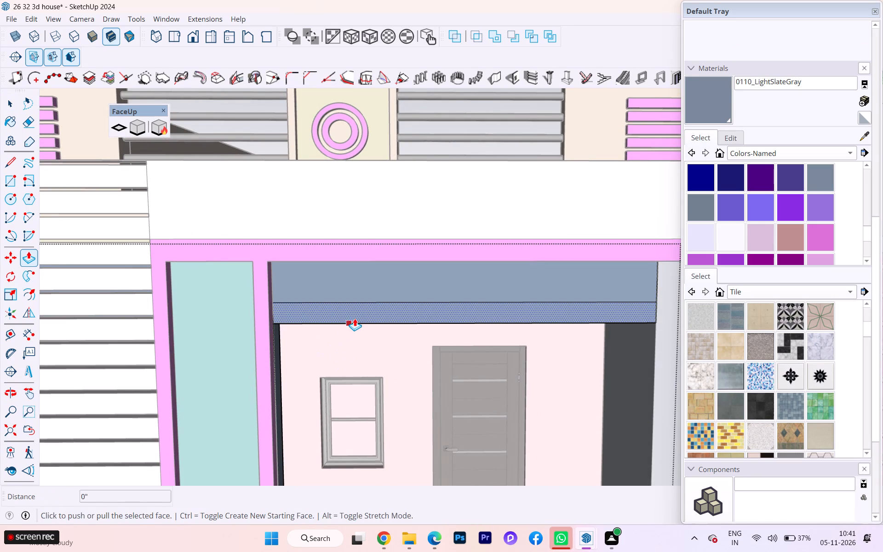
click(355, 318)
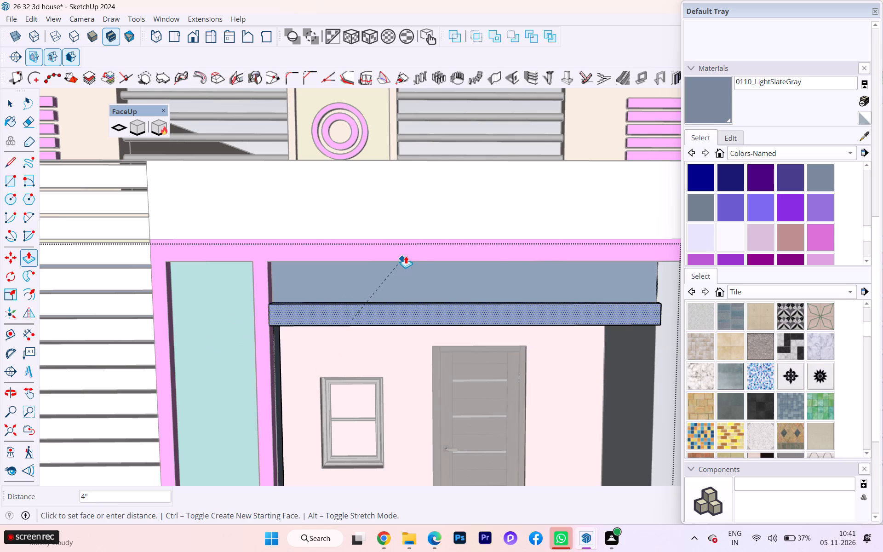
click(406, 256)
middle_drag(231, 294, 459, 274)
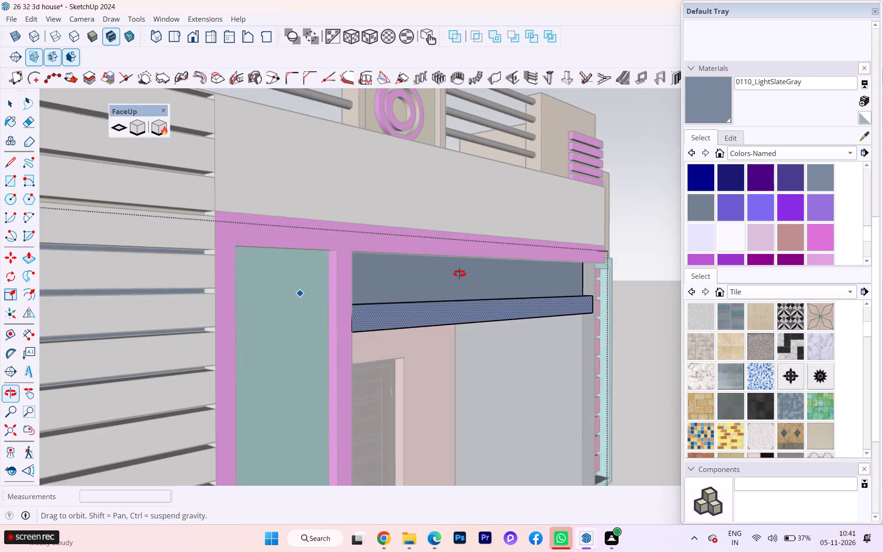
middle_drag(459, 274, 387, 293)
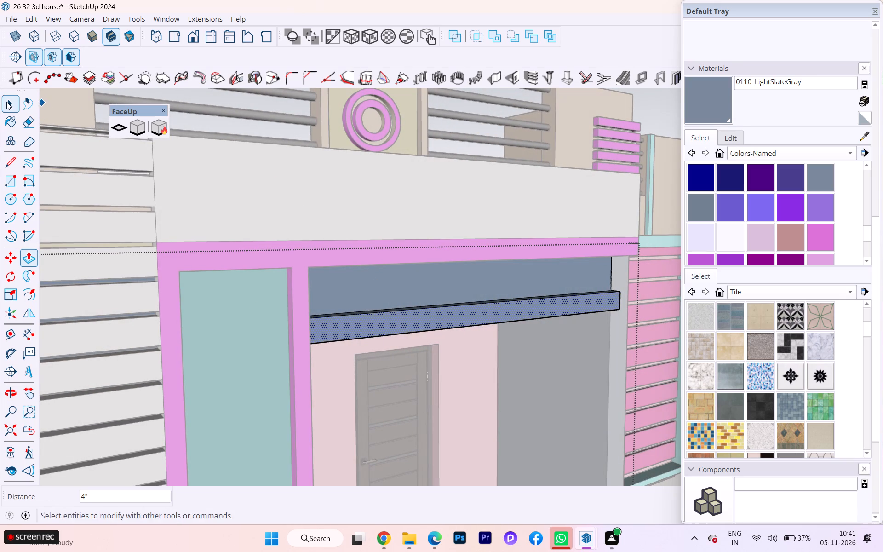
click(9, 102)
scroll(160, 176, down, 11)
scroll(200, 203, up, 3)
scroll(200, 205, down, 1)
click(612, 438)
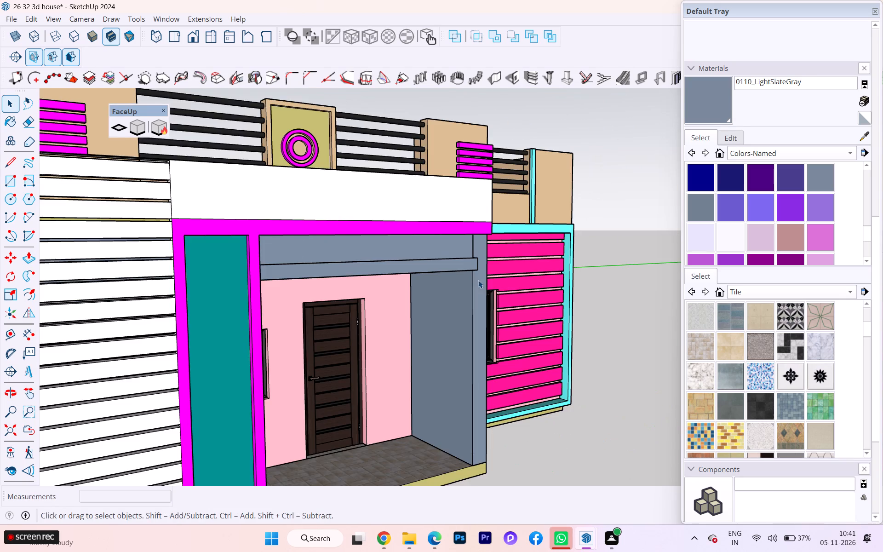
Reopen the gray wall group, sample 0127_Magenta from the porch frame and paint the projecting beam's front face with it.
scroll(433, 247, up, 1)
middle_drag(432, 247, 234, 297)
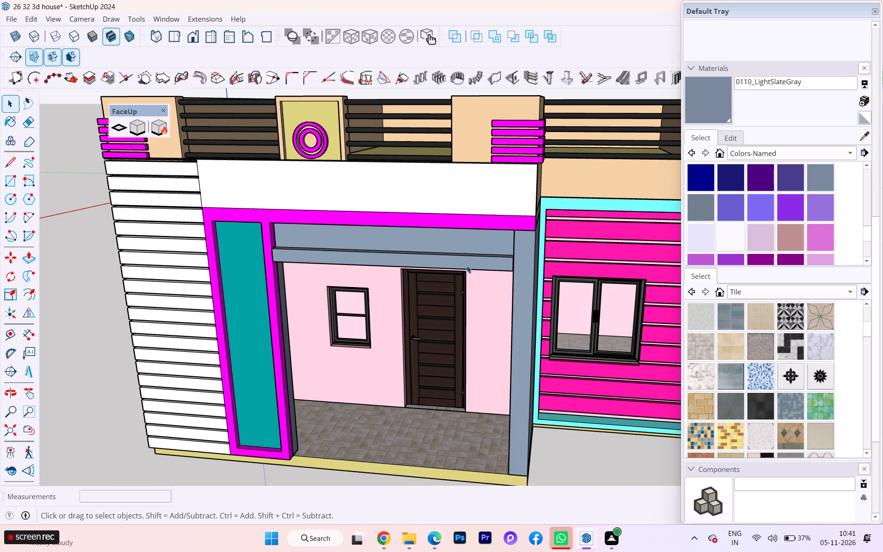
double_click(455, 260)
click(455, 260)
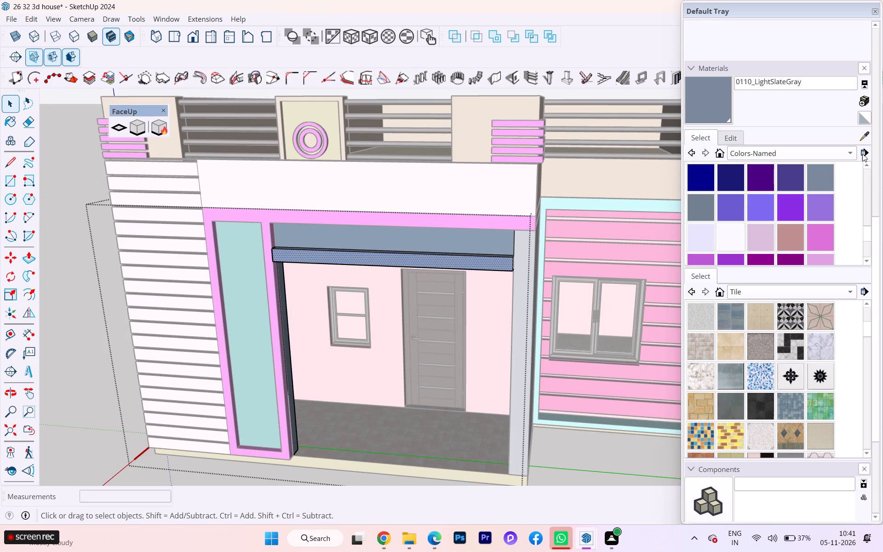
click(866, 130)
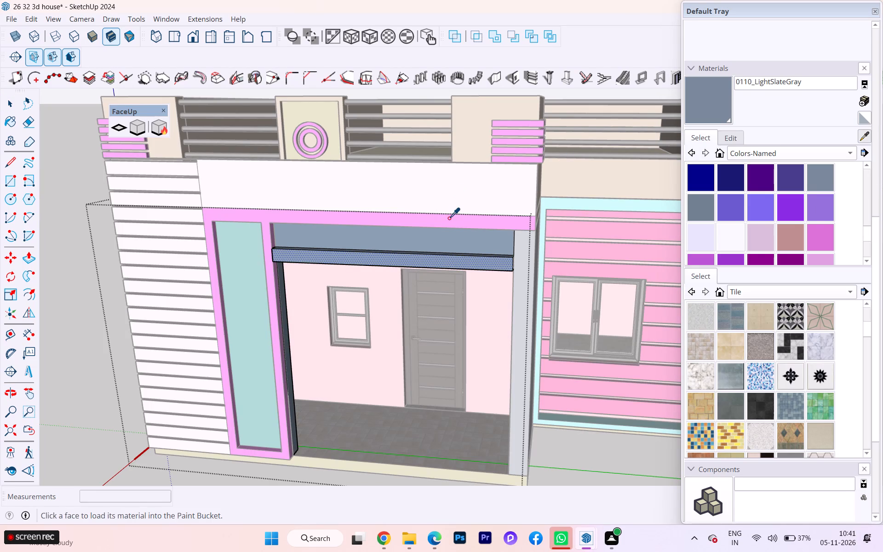
click(449, 218)
click(430, 256)
Paint the top and underside faces of the projecting porch beam with 0127_Magenta.
scroll(438, 270, up, 2)
scroll(438, 270, down, 1)
scroll(438, 270, up, 1)
scroll(504, 236, up, 1)
scroll(504, 236, down, 1)
scroll(504, 236, up, 5)
scroll(451, 258, down, 1)
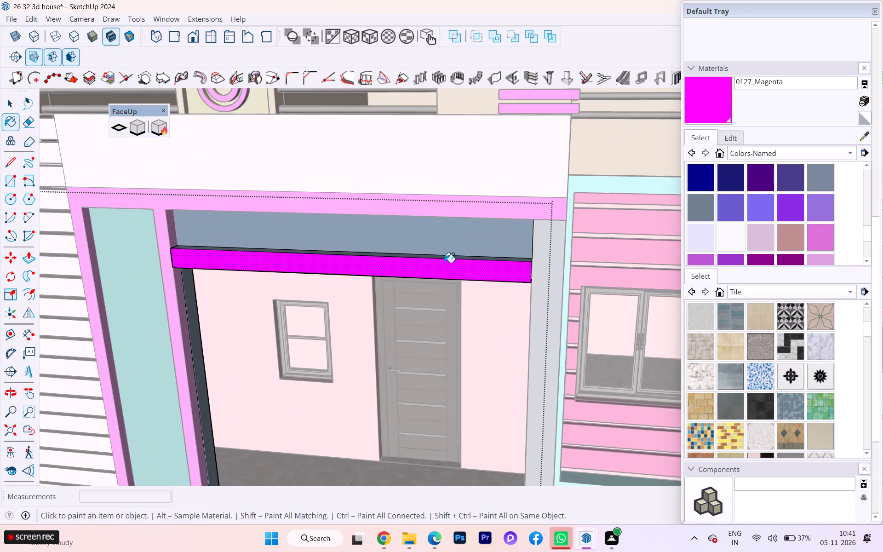
middle_drag(438, 270, 366, 353)
click(406, 282)
middle_drag(392, 288, 526, 137)
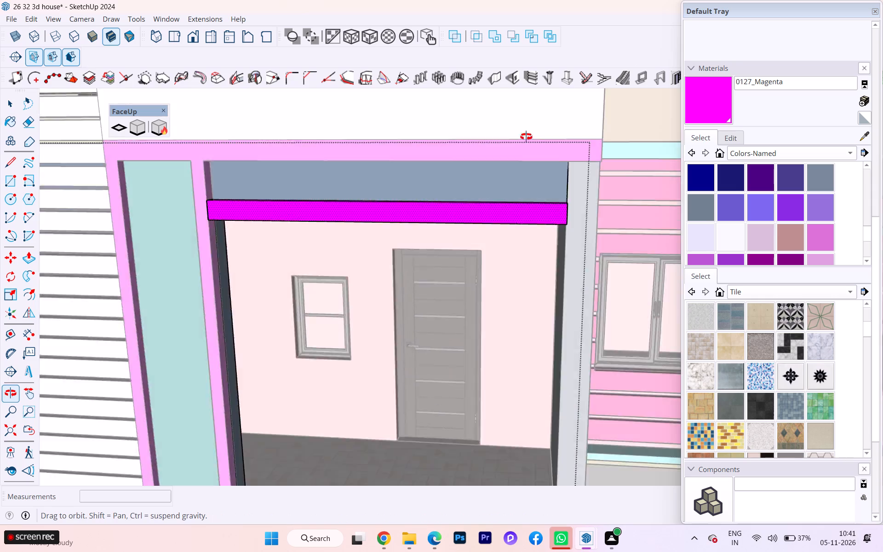
middle_drag(526, 137, 585, 98)
click(508, 173)
Examine the magenta beam across the porch opening from the side and front, closing the wall group.
scroll(522, 168, down, 2)
scroll(532, 168, up, 2)
scroll(545, 172, down, 4)
scroll(533, 208, up, 2)
scroll(533, 210, down, 3)
middle_drag(559, 218, 373, 316)
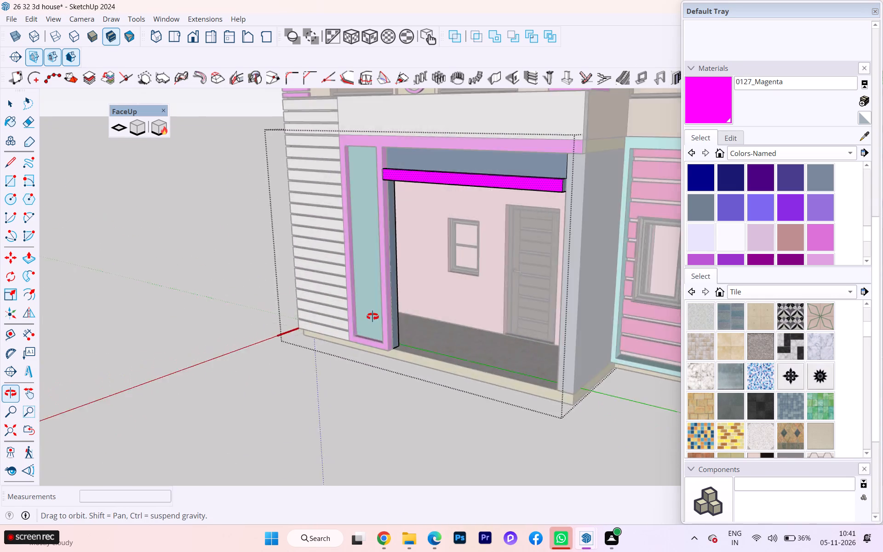
middle_drag(373, 316, 425, 315)
click(9, 98)
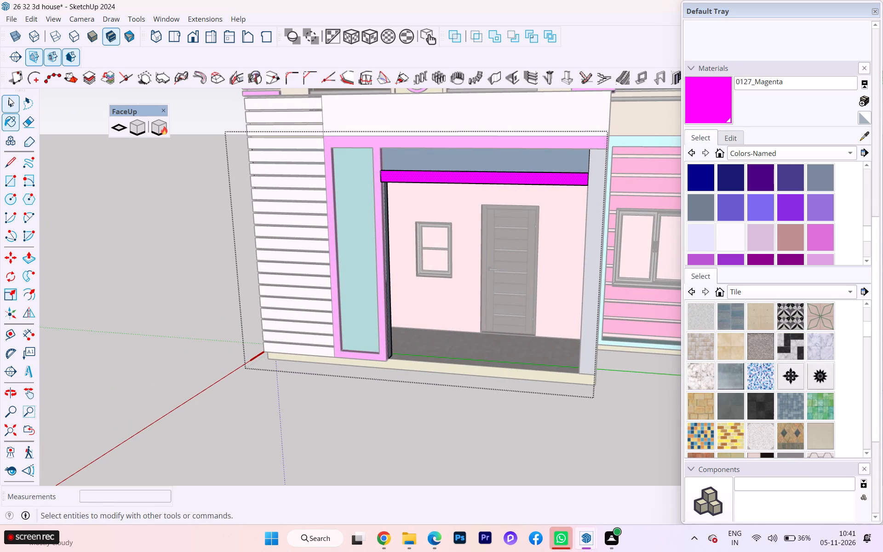
click(160, 322)
scroll(517, 190, up, 4)
scroll(611, 177, up, 5)
scroll(659, 203, up, 1)
scroll(665, 202, down, 2)
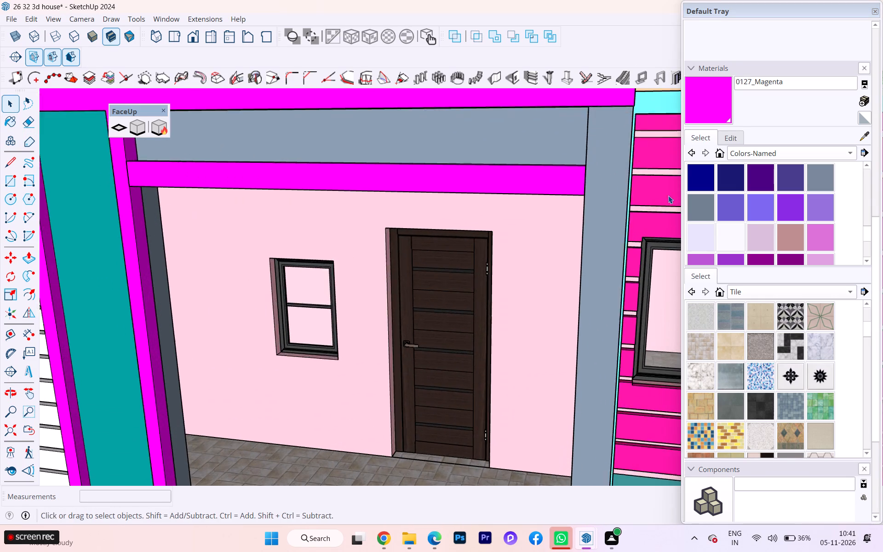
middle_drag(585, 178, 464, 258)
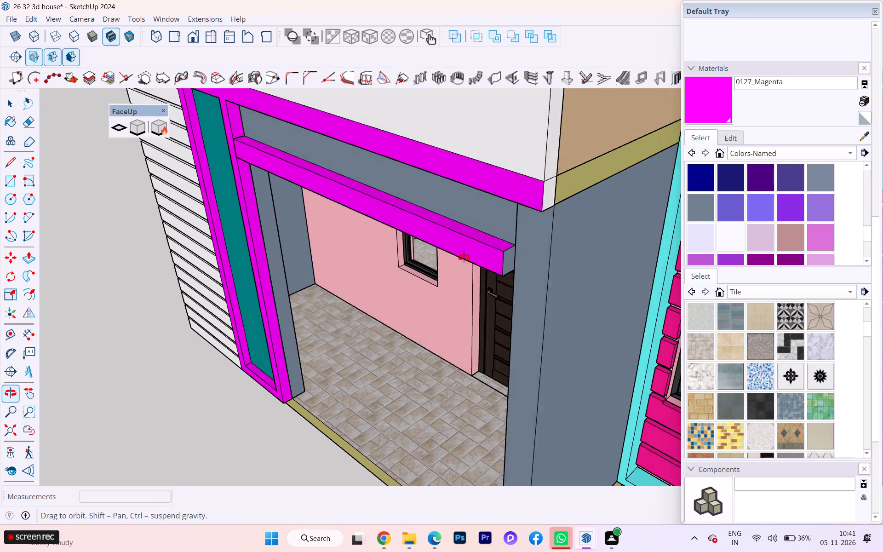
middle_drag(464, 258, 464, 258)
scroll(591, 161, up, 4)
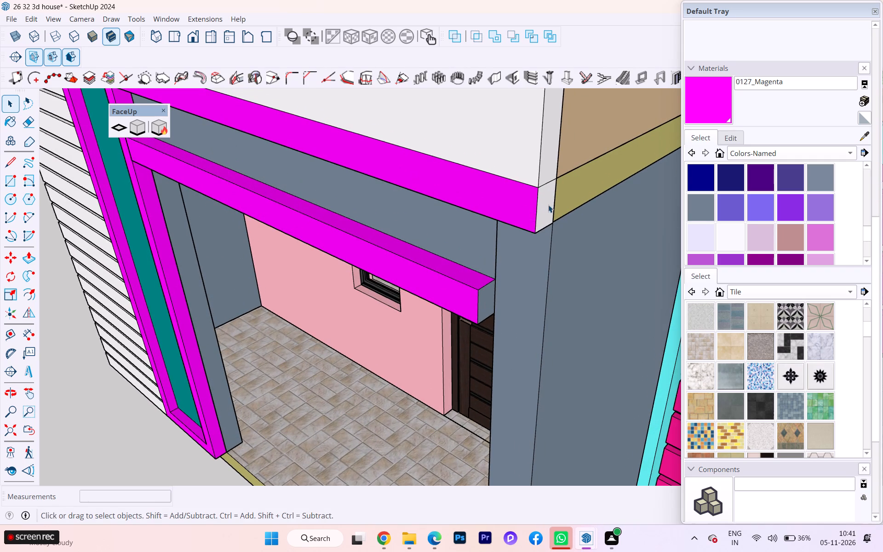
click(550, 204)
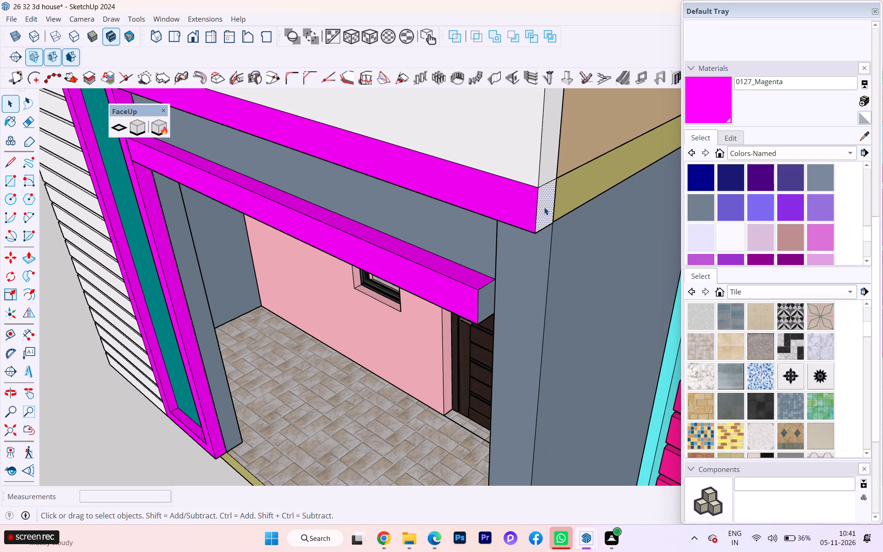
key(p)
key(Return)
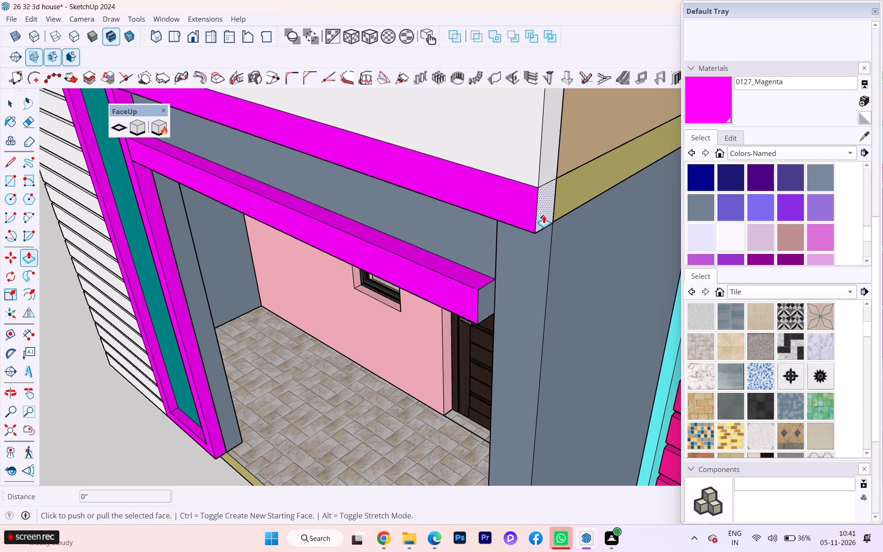
Draw a 4" line across the underside of the magenta frame, starting at the top inner corner of the gray pillar.
middle_drag(510, 221, 645, 63)
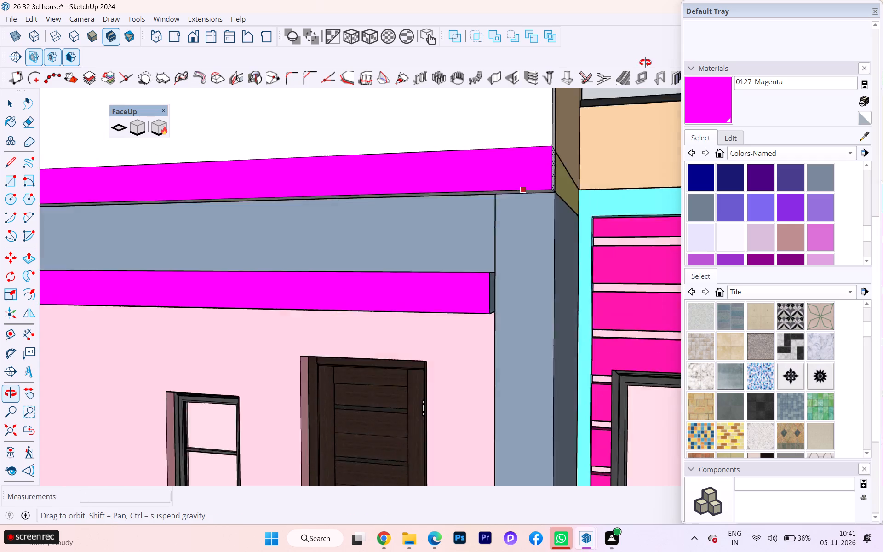
middle_drag(645, 63, 648, 50)
scroll(493, 190, up, 7)
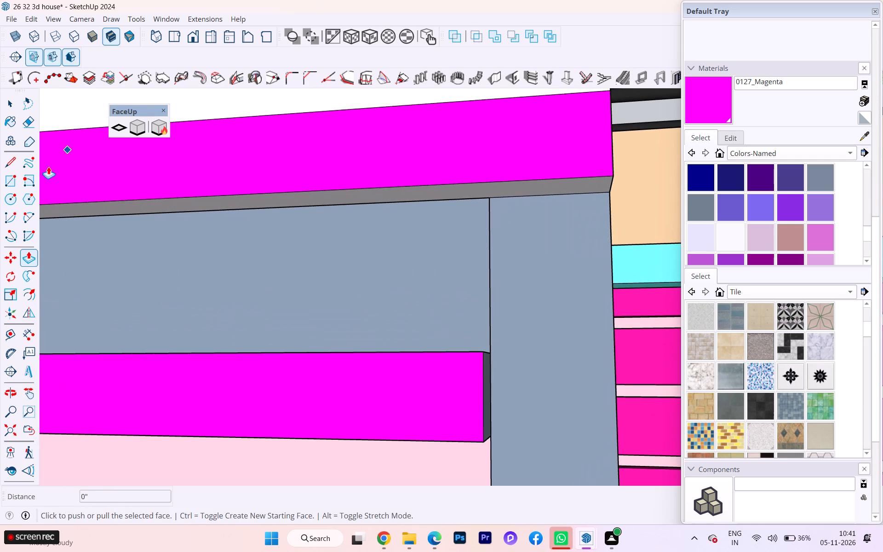
click(11, 151)
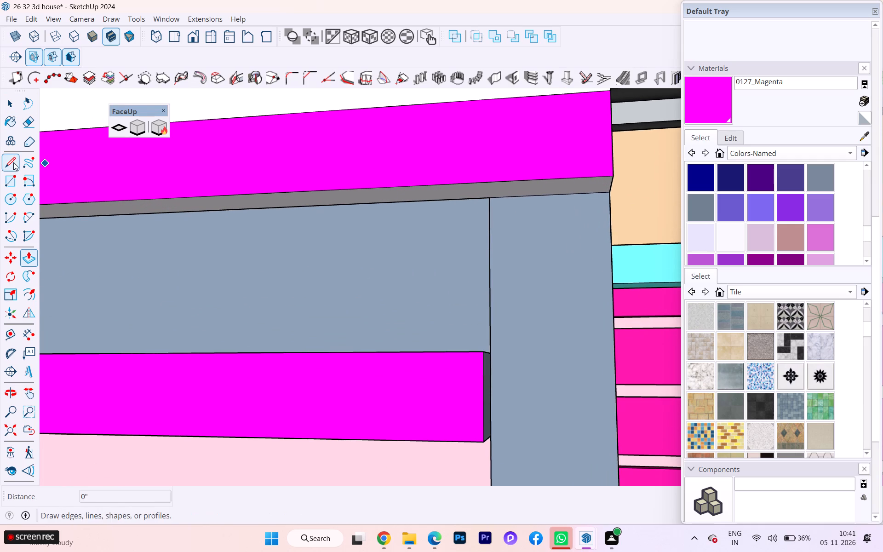
click(15, 160)
scroll(579, 355, up, 2)
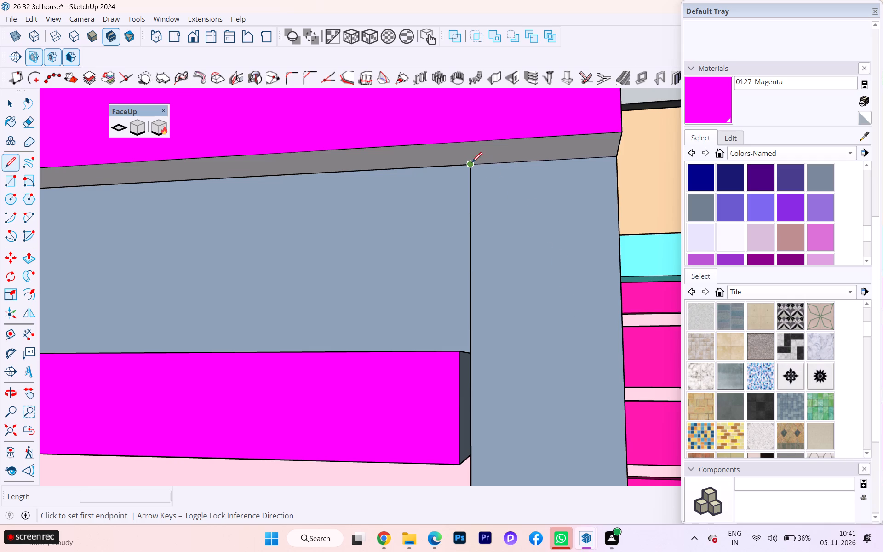
click(472, 163)
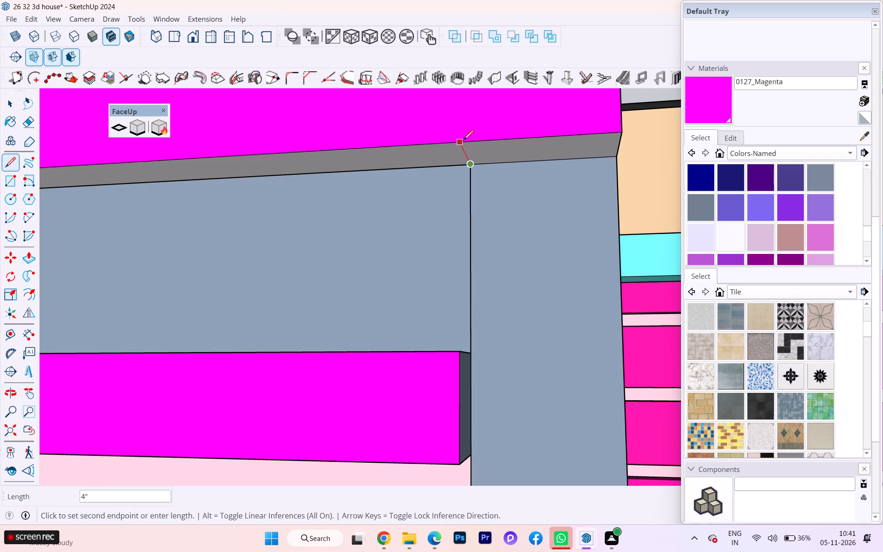
click(463, 140)
scroll(550, 243, up, 1)
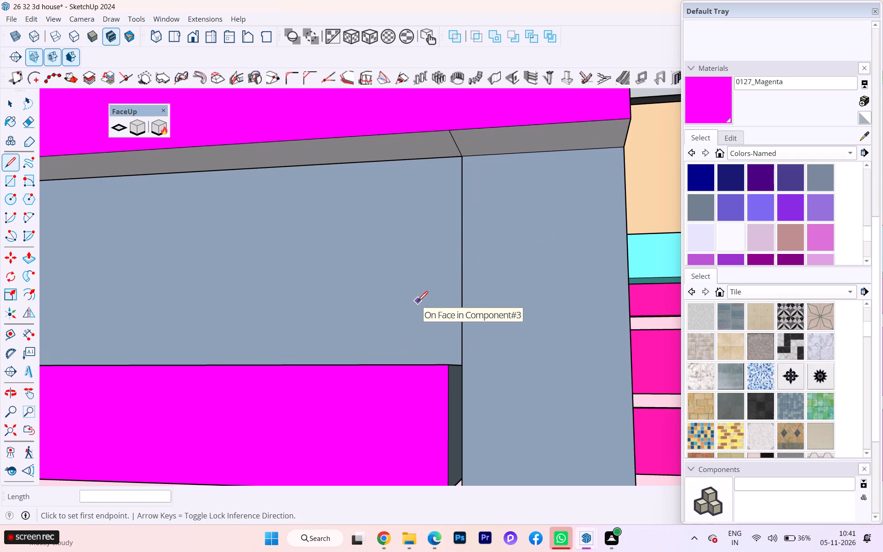
Push/Pull the frame's new underside face above the gray pillar down 1' 5 7/8" to the bottom corner of the projecting beam.
key(p)
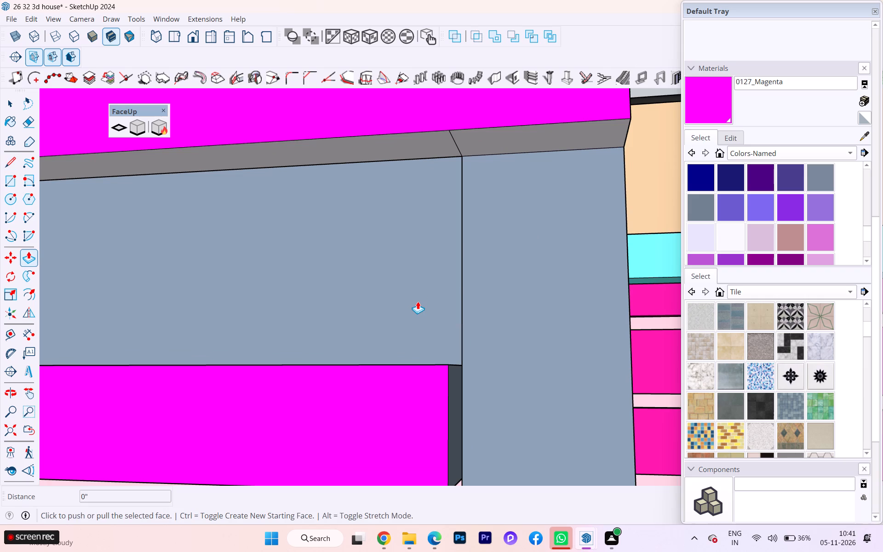
key(Return)
middle_drag(545, 145, 430, 86)
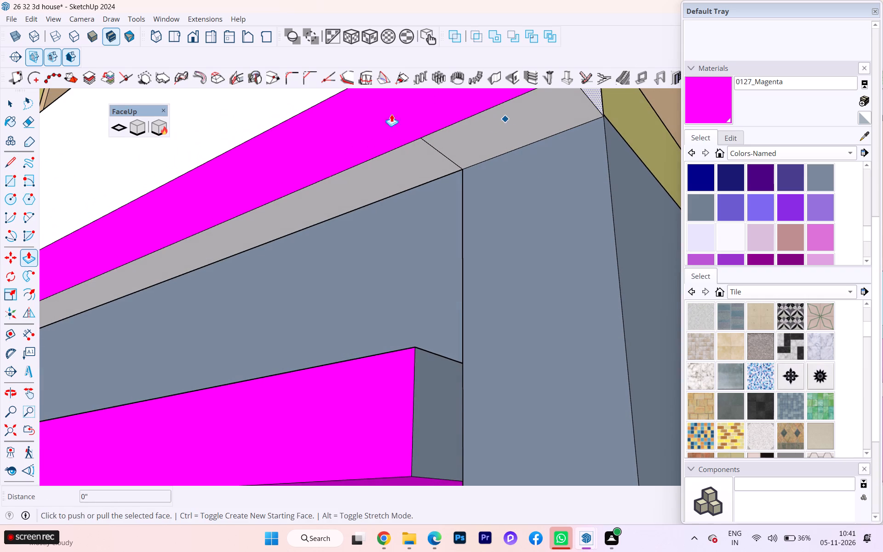
click(7, 96)
click(590, 103)
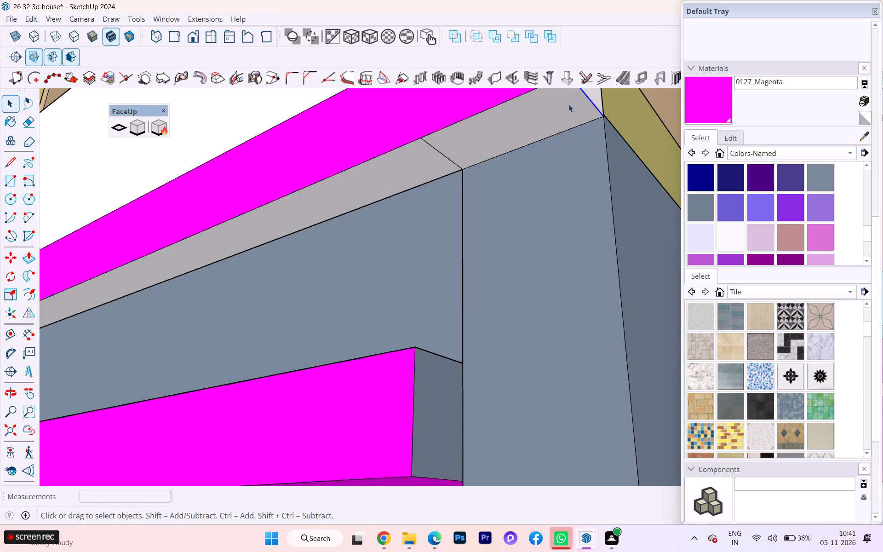
click(544, 108)
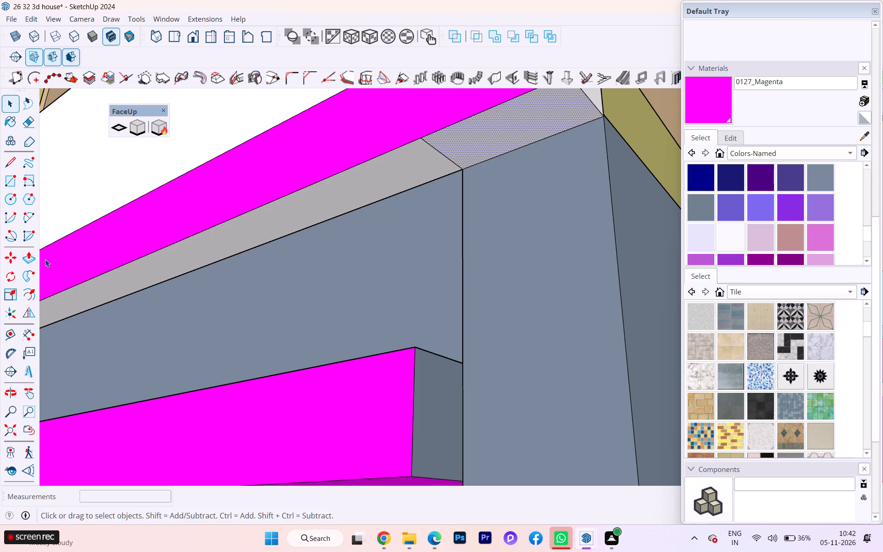
click(30, 249)
click(504, 136)
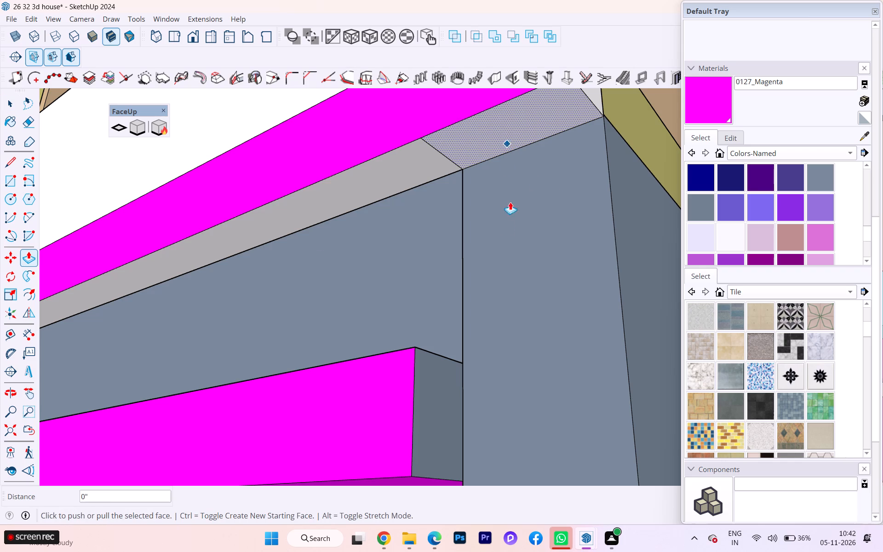
click(487, 140)
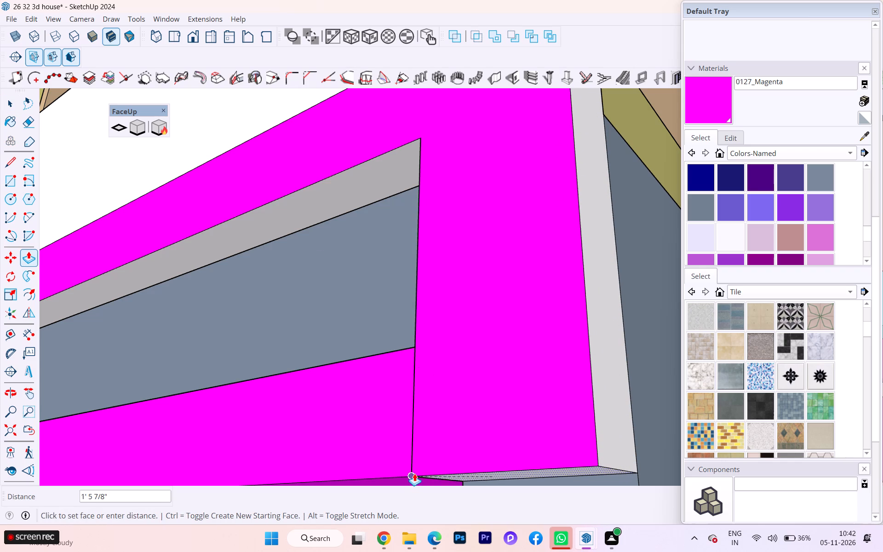
click(414, 473)
Examine how the extended magenta frame meets the projecting beam at the pillar, from close up and from the whole front.
scroll(430, 460, down, 1)
scroll(430, 460, up, 5)
scroll(430, 460, down, 1)
scroll(430, 460, up, 2)
scroll(429, 455, down, 1)
scroll(415, 412, down, 1)
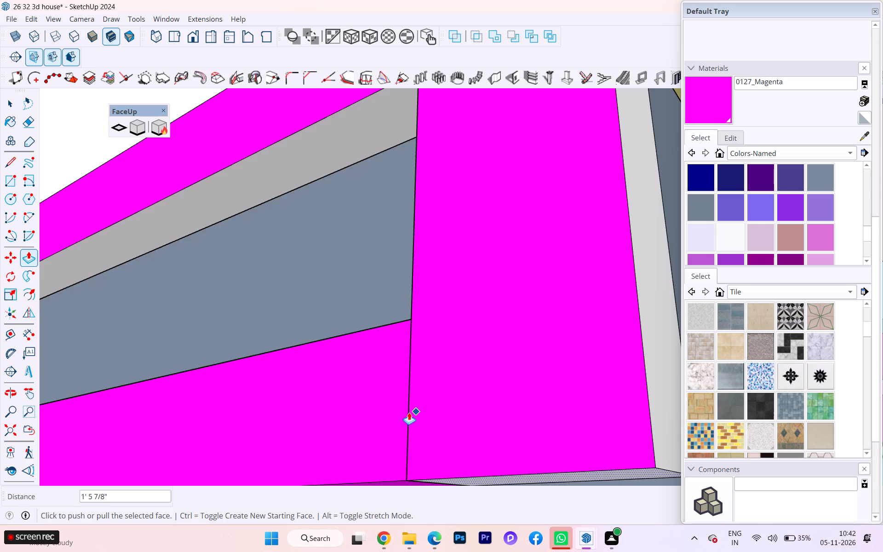
middle_drag(412, 428, 732, 551)
scroll(459, 476, down, 1)
scroll(563, 373, down, 3)
scroll(563, 373, up, 1)
scroll(557, 374, down, 1)
scroll(556, 373, up, 2)
scroll(556, 373, down, 3)
scroll(547, 374, up, 2)
scroll(547, 374, down, 2)
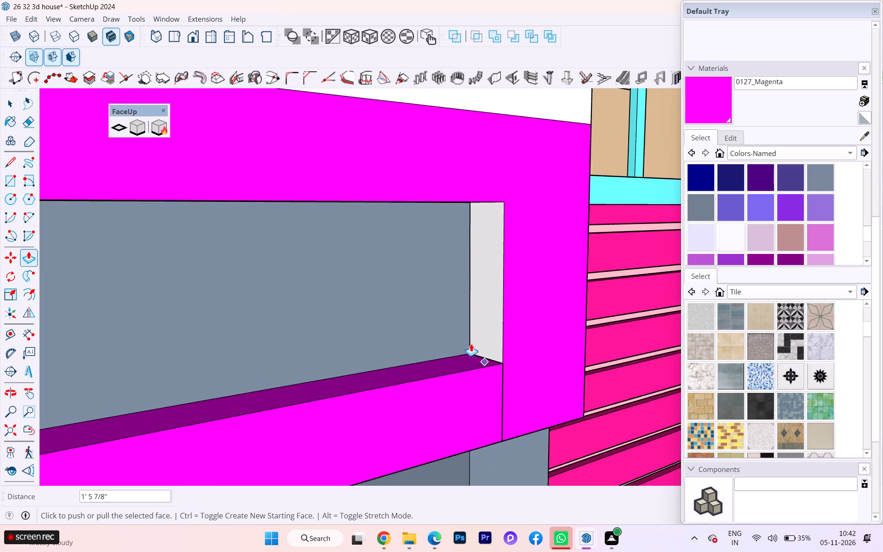
scroll(473, 340, down, 4)
scroll(478, 335, up, 4)
scroll(559, 346, down, 1)
scroll(561, 347, up, 1)
scroll(566, 350, down, 5)
scroll(590, 328, up, 1)
scroll(590, 328, down, 4)
middle_drag(586, 334, 341, 351)
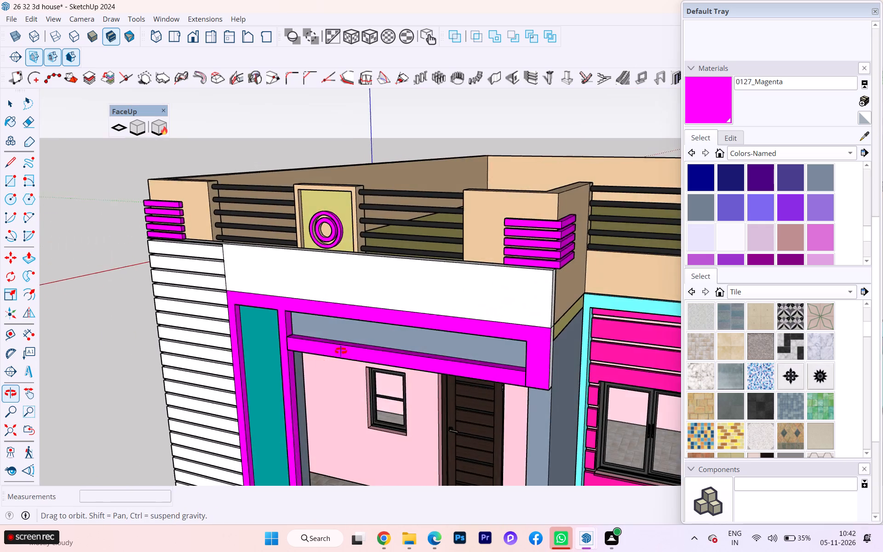
middle_drag(341, 351, 327, 310)
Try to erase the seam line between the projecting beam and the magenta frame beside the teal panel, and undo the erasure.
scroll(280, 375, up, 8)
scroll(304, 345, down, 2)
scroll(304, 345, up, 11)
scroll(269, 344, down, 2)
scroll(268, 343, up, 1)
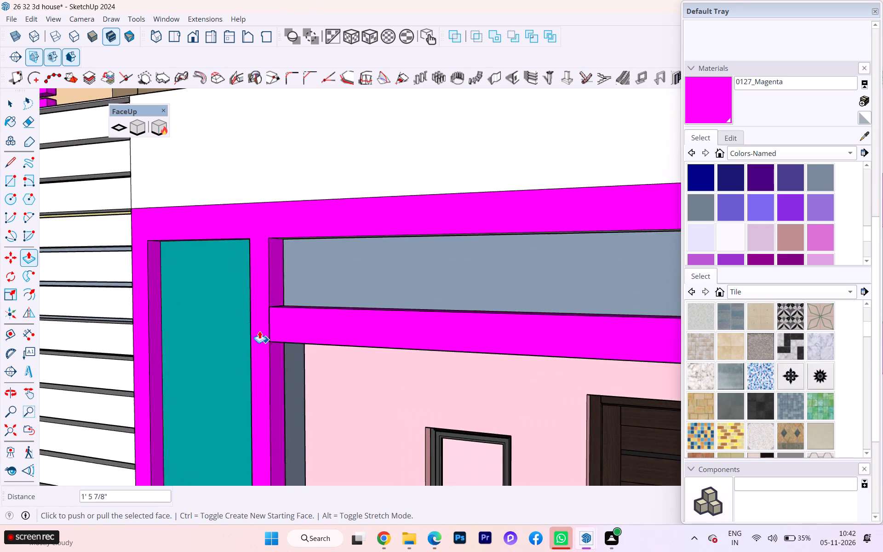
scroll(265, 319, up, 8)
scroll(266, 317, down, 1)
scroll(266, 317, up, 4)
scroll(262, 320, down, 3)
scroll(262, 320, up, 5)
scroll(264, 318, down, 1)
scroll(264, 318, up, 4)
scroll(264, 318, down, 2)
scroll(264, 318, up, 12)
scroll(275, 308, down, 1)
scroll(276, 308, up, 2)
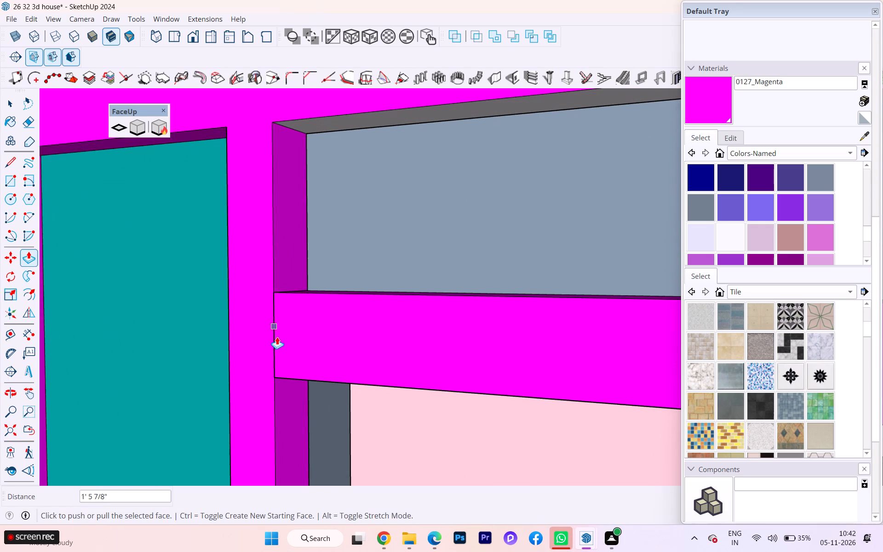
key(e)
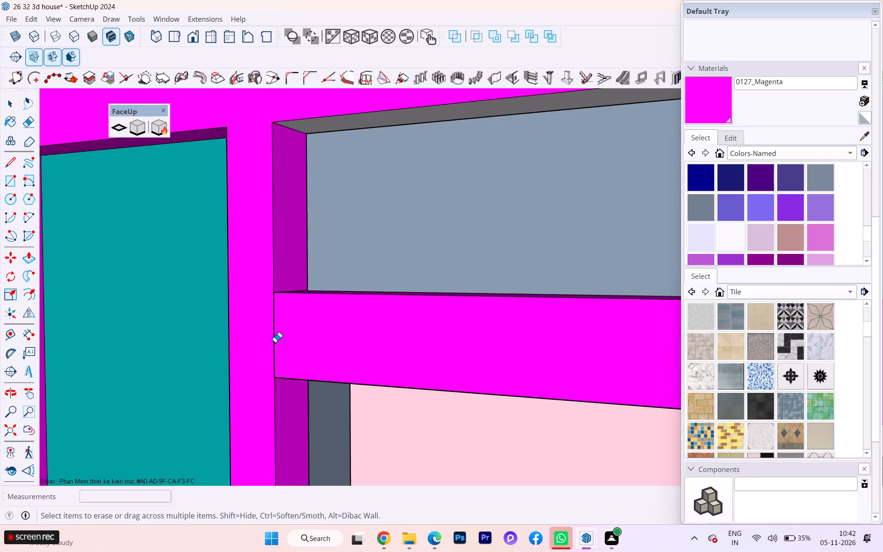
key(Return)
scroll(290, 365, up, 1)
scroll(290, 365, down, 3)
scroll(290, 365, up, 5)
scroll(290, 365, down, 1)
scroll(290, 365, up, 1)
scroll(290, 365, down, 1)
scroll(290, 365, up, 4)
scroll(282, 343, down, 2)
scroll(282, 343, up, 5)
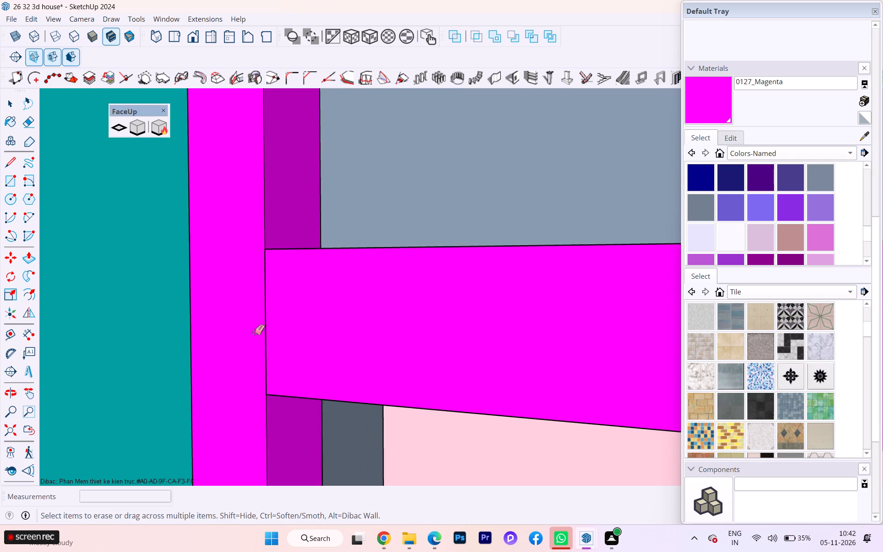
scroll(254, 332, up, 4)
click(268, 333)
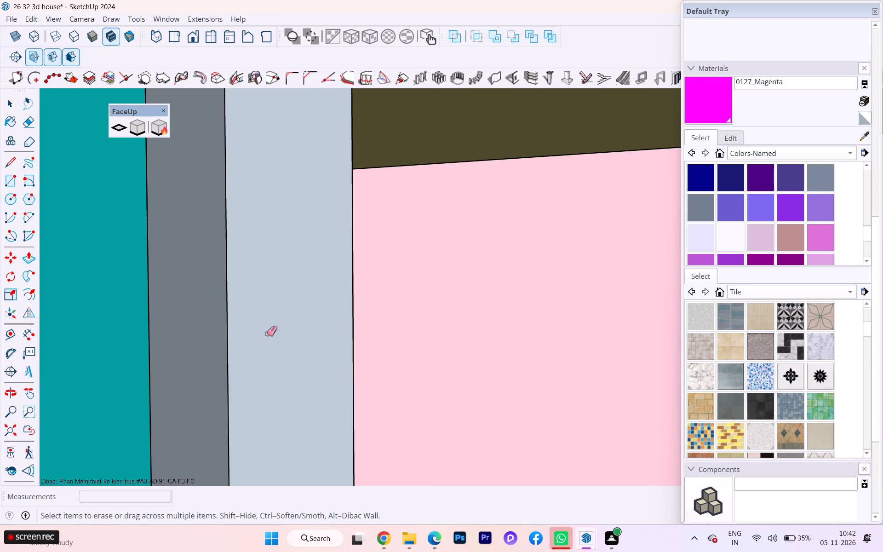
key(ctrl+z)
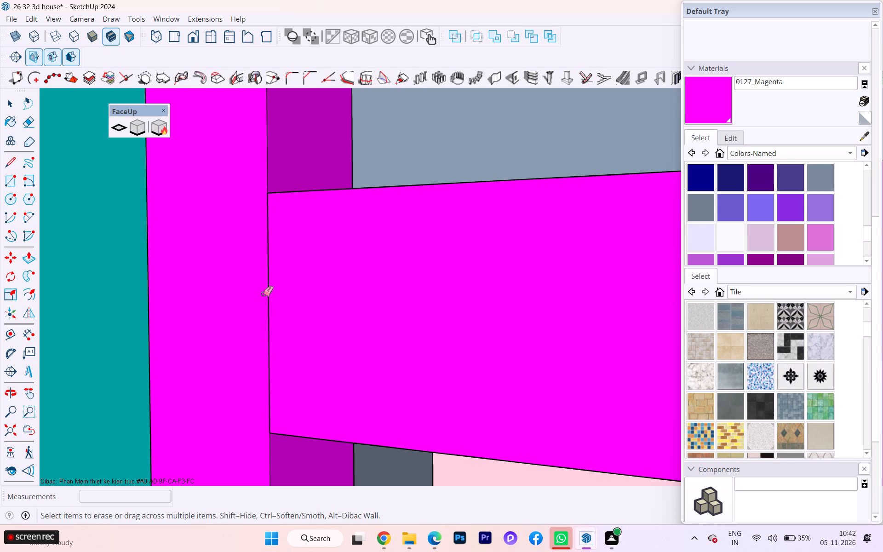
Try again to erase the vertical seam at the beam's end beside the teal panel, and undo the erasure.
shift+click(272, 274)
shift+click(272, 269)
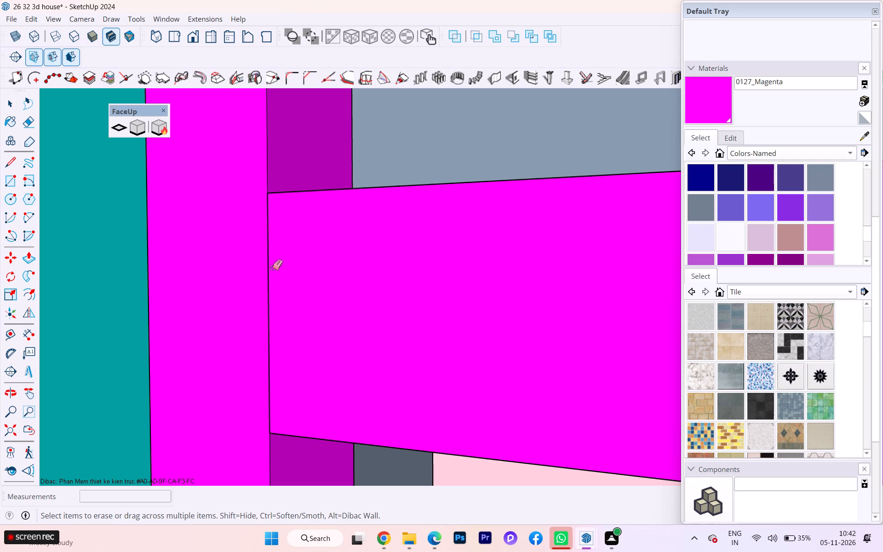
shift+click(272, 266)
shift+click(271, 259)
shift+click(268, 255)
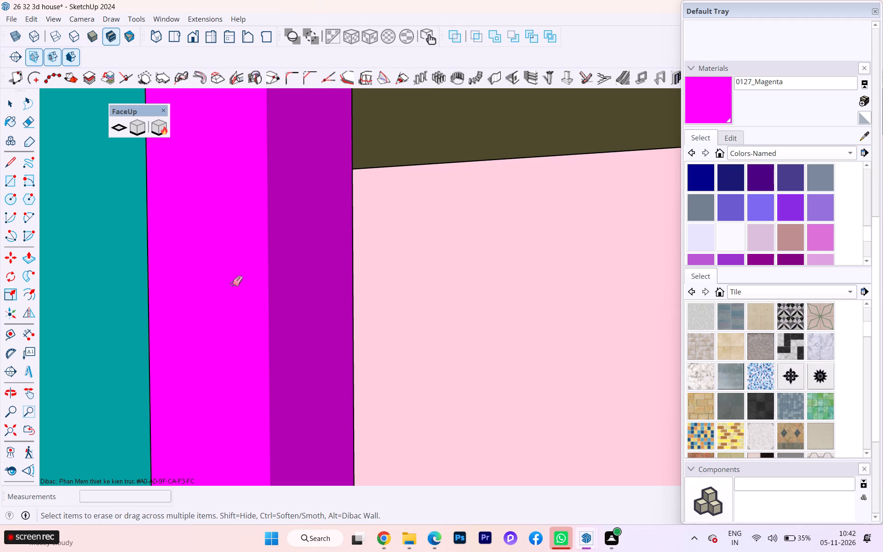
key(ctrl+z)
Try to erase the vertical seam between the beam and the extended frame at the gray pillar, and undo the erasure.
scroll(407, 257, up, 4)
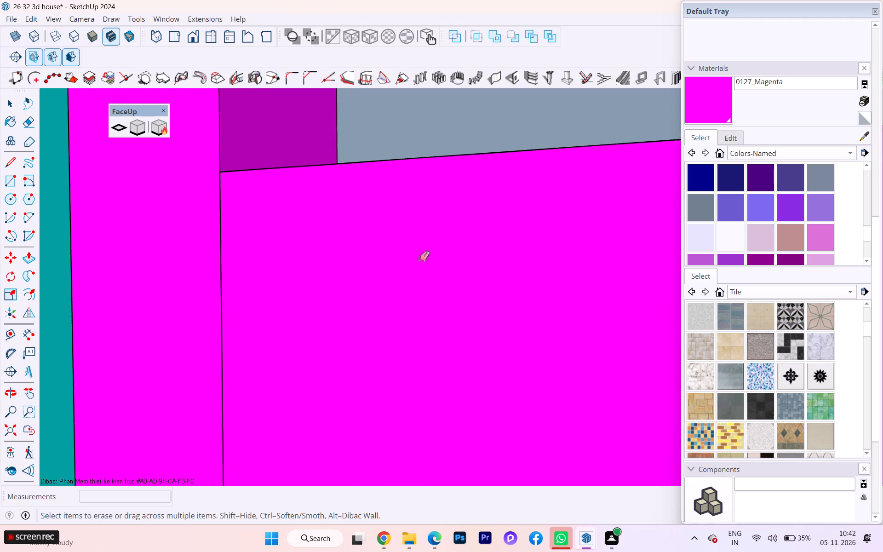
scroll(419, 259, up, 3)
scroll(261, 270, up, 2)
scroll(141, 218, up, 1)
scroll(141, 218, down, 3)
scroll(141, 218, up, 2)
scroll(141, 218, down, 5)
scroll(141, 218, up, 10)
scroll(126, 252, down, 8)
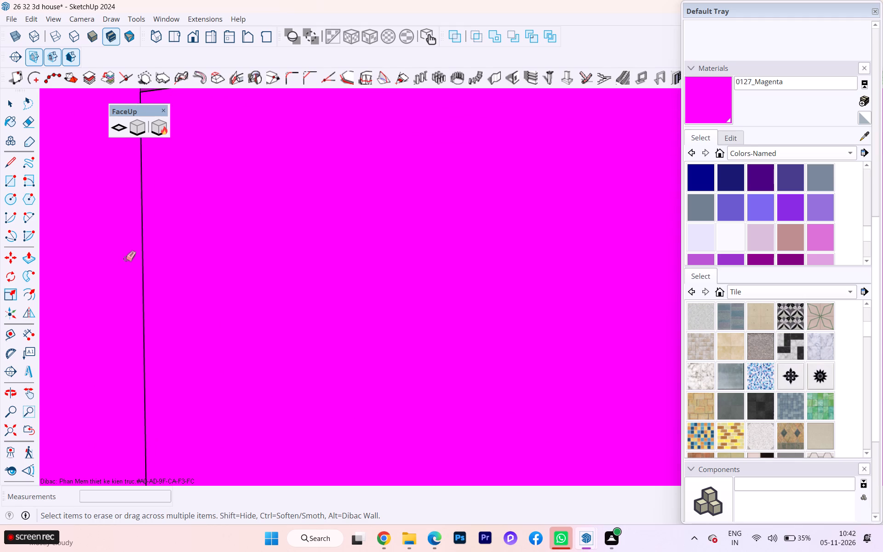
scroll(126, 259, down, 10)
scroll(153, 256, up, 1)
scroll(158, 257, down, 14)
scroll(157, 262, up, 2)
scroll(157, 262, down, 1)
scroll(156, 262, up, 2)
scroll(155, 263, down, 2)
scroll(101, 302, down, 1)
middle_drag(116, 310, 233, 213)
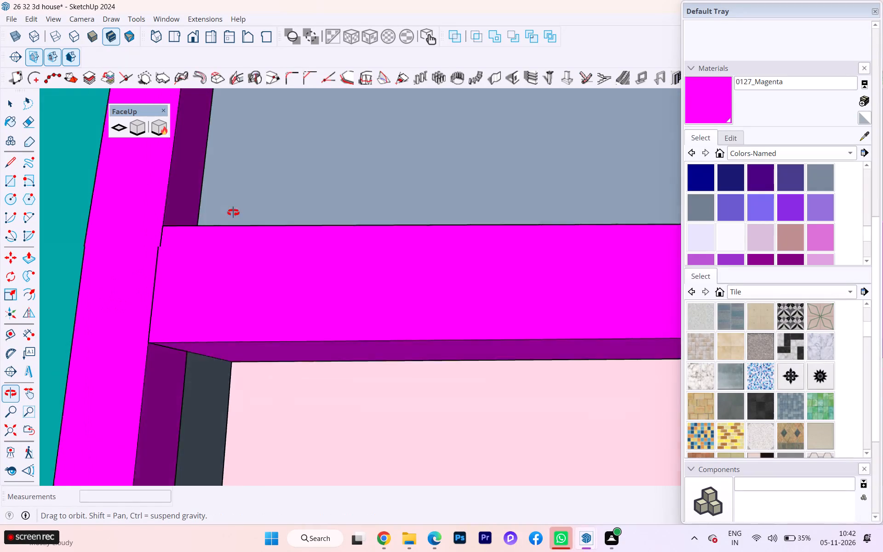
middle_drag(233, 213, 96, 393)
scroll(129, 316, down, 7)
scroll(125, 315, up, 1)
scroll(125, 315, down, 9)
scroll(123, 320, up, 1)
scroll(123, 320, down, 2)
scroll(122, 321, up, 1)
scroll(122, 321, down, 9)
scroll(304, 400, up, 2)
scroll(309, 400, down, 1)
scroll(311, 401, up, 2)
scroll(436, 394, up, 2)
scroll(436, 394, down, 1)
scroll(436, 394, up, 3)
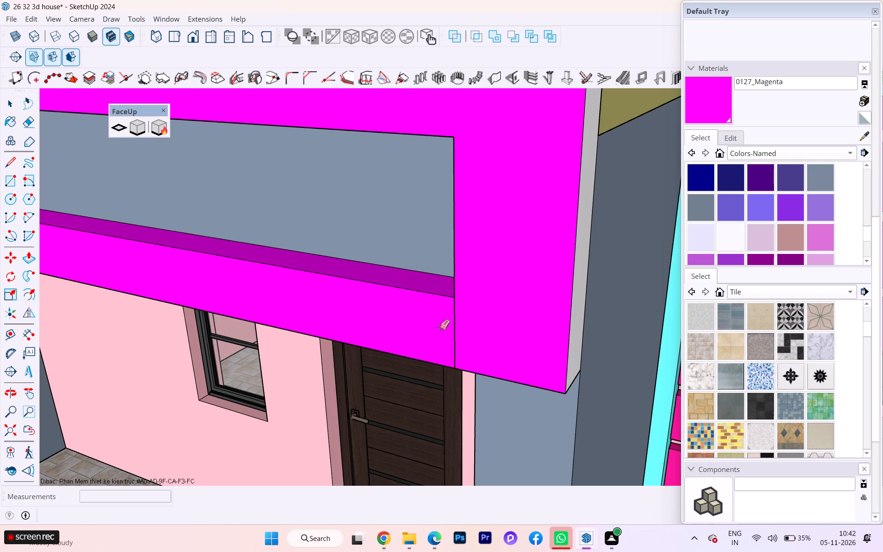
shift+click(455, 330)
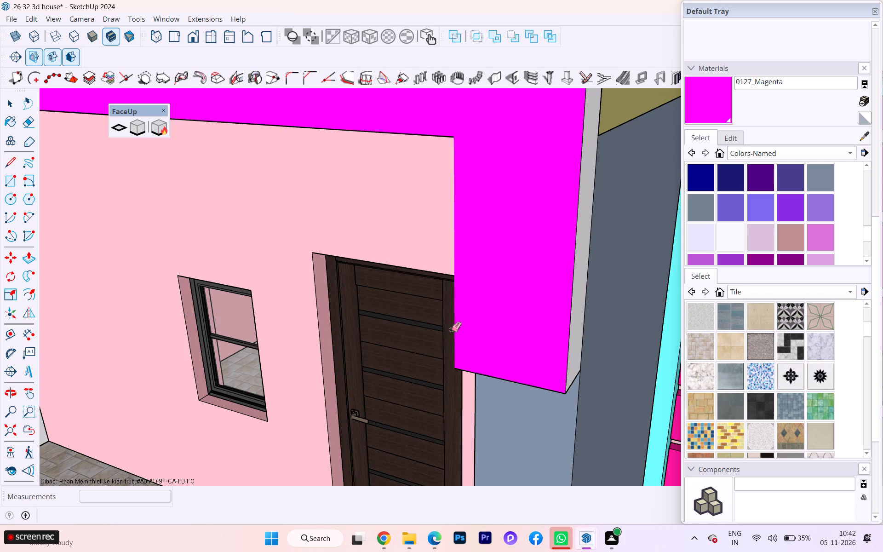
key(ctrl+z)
Paint the inner side face of the extended frame above the beam at the pillar with 0127_Magenta.
scroll(462, 330, down, 6)
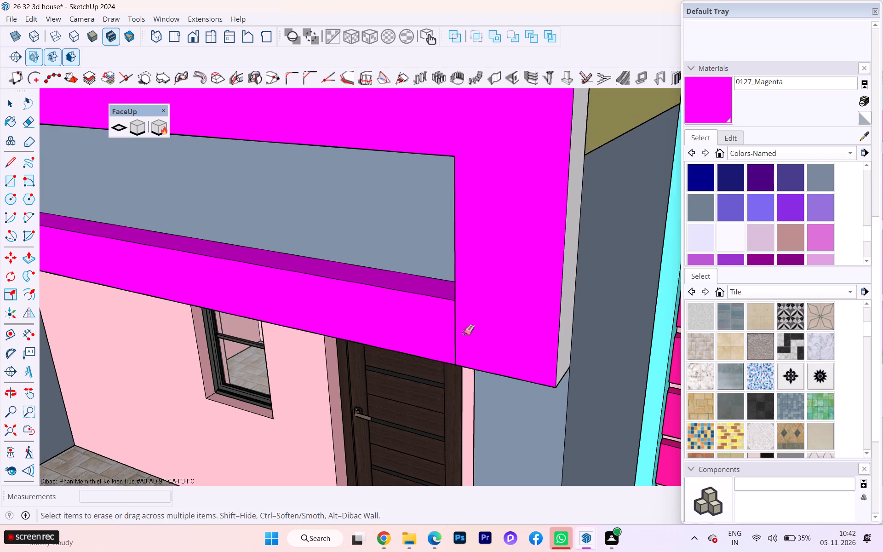
scroll(461, 327, down, 2)
scroll(460, 327, up, 1)
scroll(460, 327, down, 5)
scroll(393, 347, down, 4)
scroll(309, 360, up, 1)
scroll(308, 361, down, 1)
middle_drag(317, 361, 462, 330)
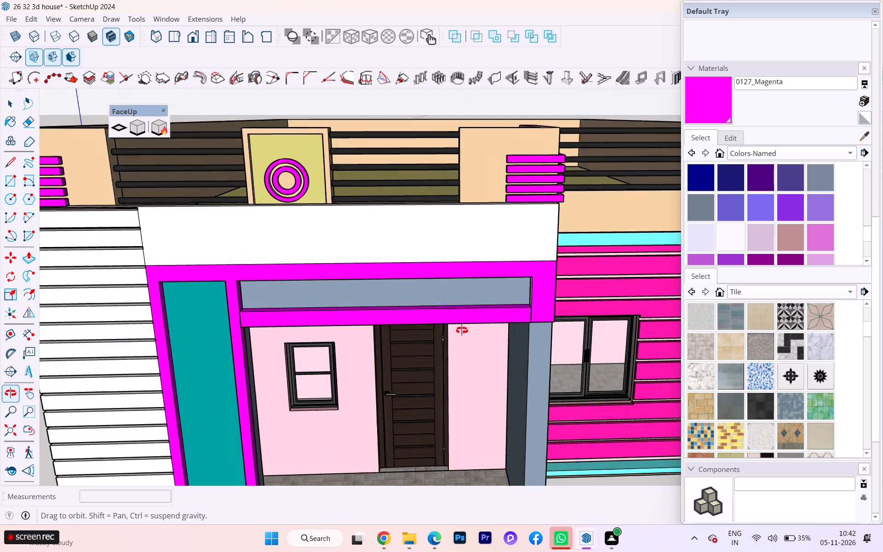
middle_drag(462, 330, 500, 315)
scroll(699, 301, up, 4)
scroll(557, 287, up, 4)
scroll(557, 287, down, 1)
scroll(557, 287, up, 1)
scroll(596, 279, up, 6)
scroll(582, 282, down, 2)
scroll(582, 282, up, 4)
scroll(582, 282, down, 5)
scroll(582, 282, up, 14)
scroll(552, 293, down, 1)
scroll(552, 293, up, 3)
scroll(552, 293, down, 1)
scroll(552, 293, up, 14)
scroll(641, 293, down, 5)
scroll(641, 293, up, 3)
scroll(623, 294, down, 2)
scroll(623, 294, up, 1)
scroll(623, 294, down, 1)
scroll(623, 294, up, 2)
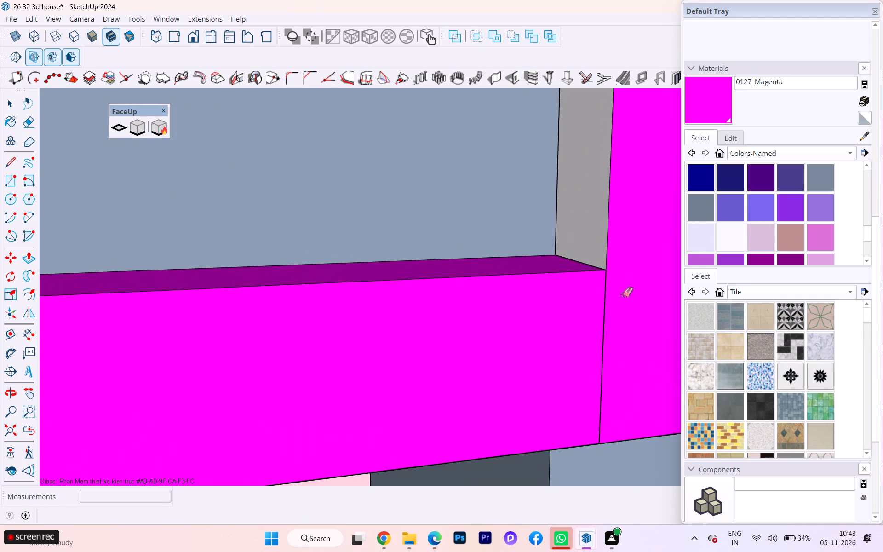
scroll(623, 294, up, 2)
scroll(585, 264, down, 6)
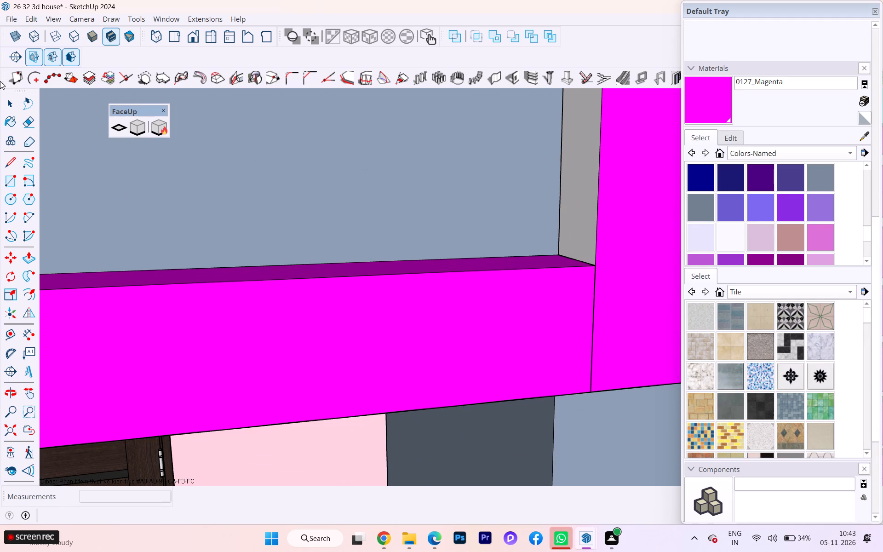
click(13, 101)
click(587, 198)
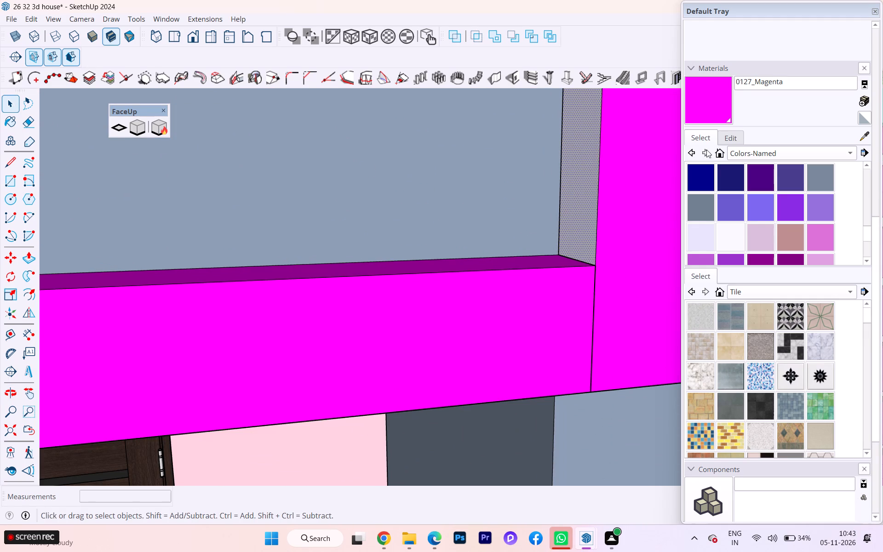
click(719, 110)
click(583, 173)
Paint the underside of the frame's top band and the outer side face of the frame at the pillar with 0127_Magenta.
scroll(606, 195, down, 3)
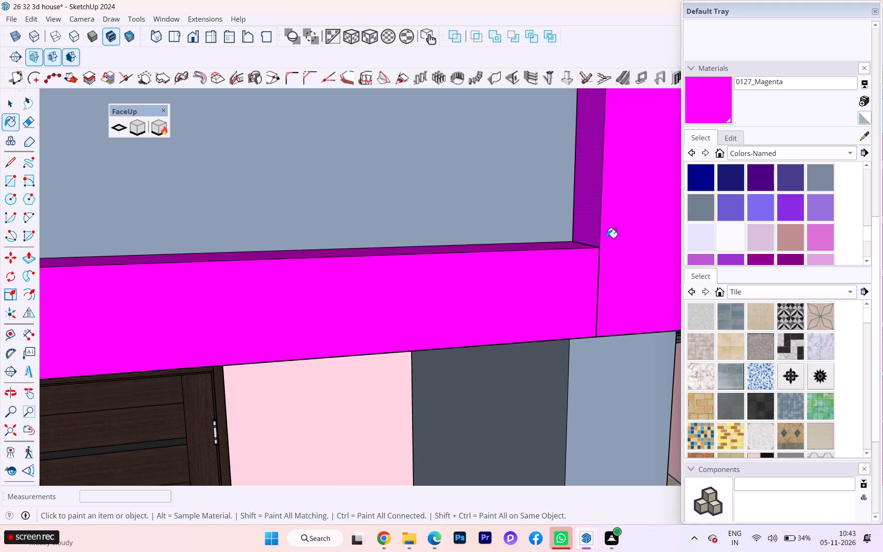
scroll(607, 238, down, 2)
middle_drag(594, 242, 569, 149)
scroll(482, 262, down, 11)
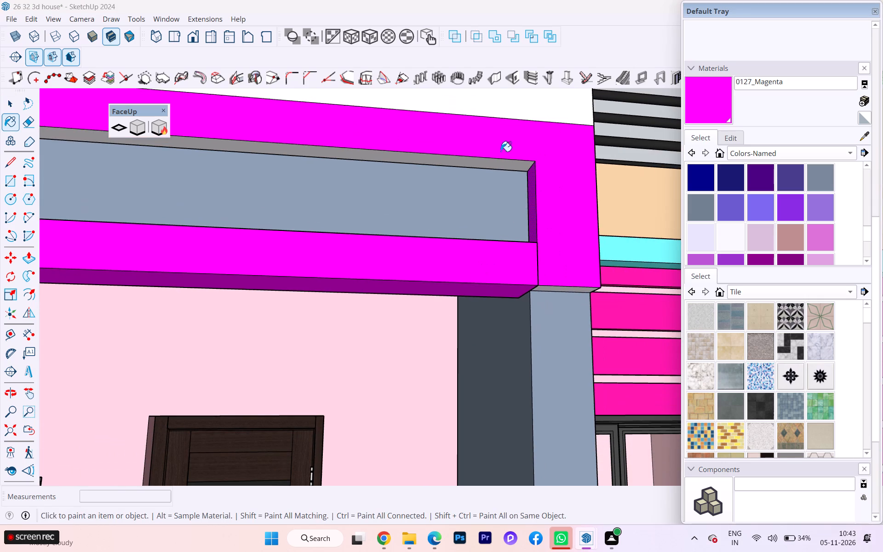
click(497, 167)
middle_drag(556, 164, 136, 304)
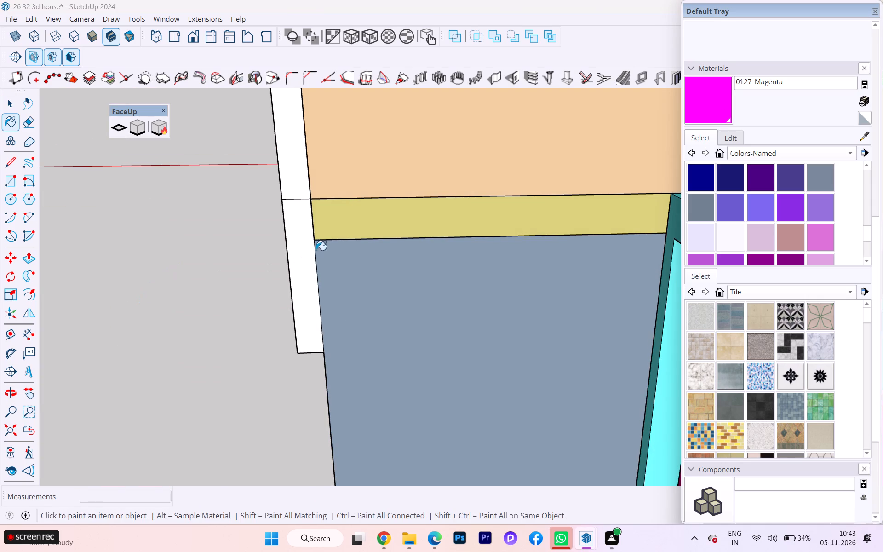
click(304, 247)
middle_drag(308, 250, 602, 245)
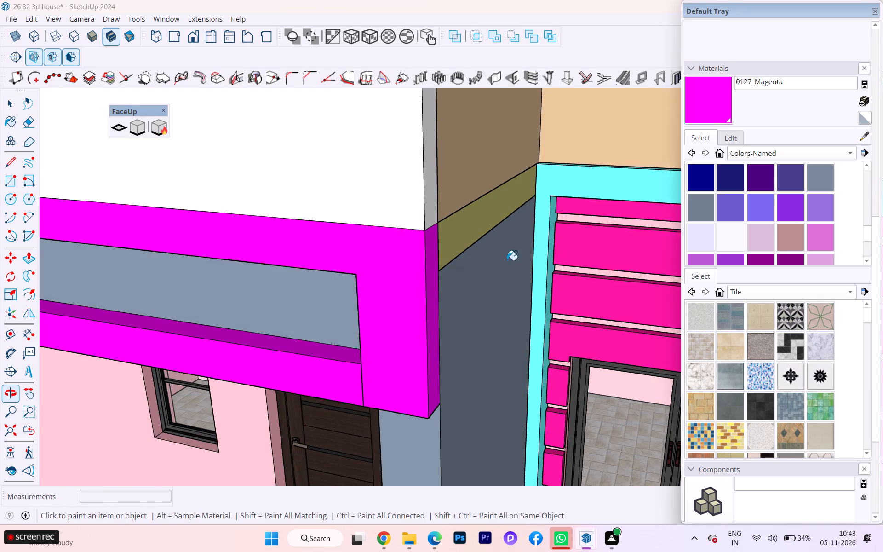
Paint the small gray underside face of the extended frame at the pillar with 0127_Magenta.
scroll(442, 266, down, 5)
scroll(442, 275, up, 1)
scroll(442, 277, down, 4)
scroll(450, 319, up, 1)
scroll(449, 321, down, 6)
scroll(431, 362, up, 2)
scroll(431, 366, down, 1)
scroll(431, 366, up, 2)
middle_drag(432, 364, 596, 268)
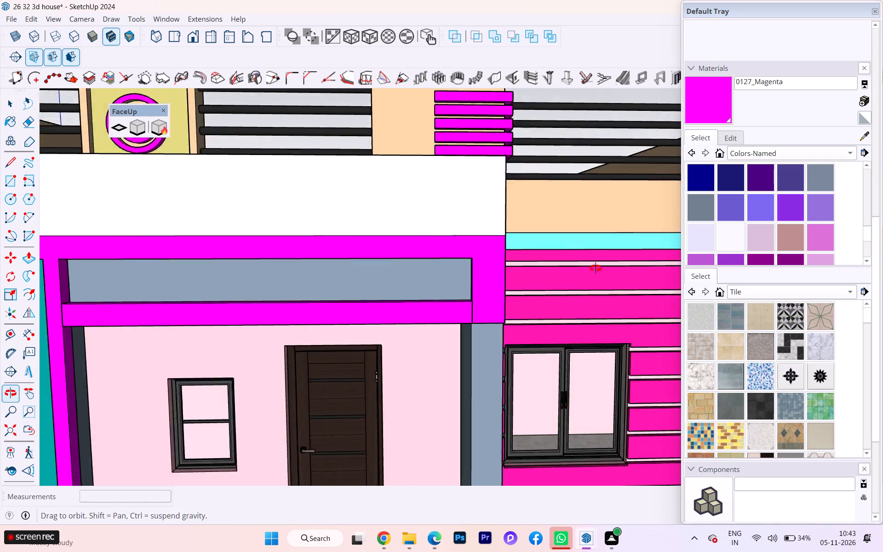
middle_drag(596, 268, 619, 250)
scroll(498, 280, up, 7)
middle_drag(536, 268, 537, 259)
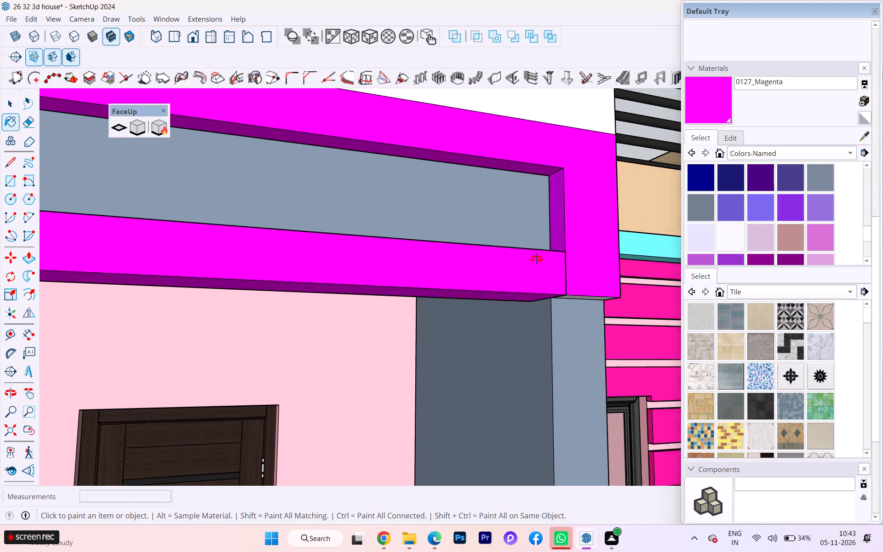
middle_drag(537, 259, 348, 195)
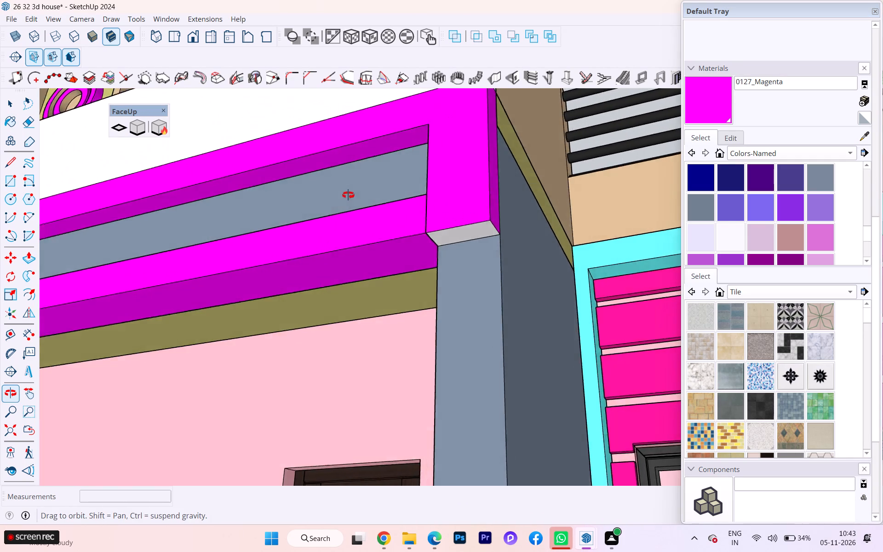
middle_drag(348, 195, 464, 183)
click(539, 241)
Examine the magenta frame and beam across the porch front from several angles, near the pillar and over the whole house.
scroll(540, 237, up, 5)
middle_drag(519, 250, 426, 432)
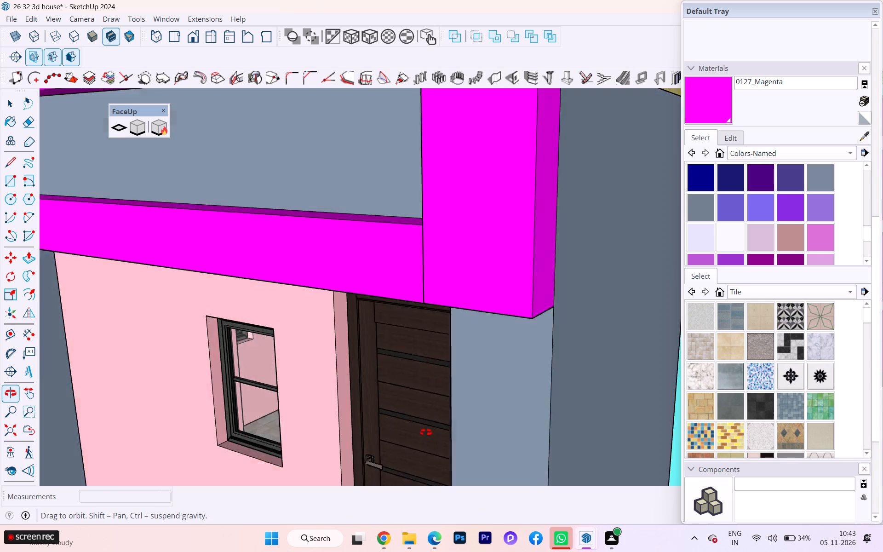
middle_drag(426, 432, 621, 396)
scroll(440, 340, down, 2)
middle_drag(438, 340, 325, 417)
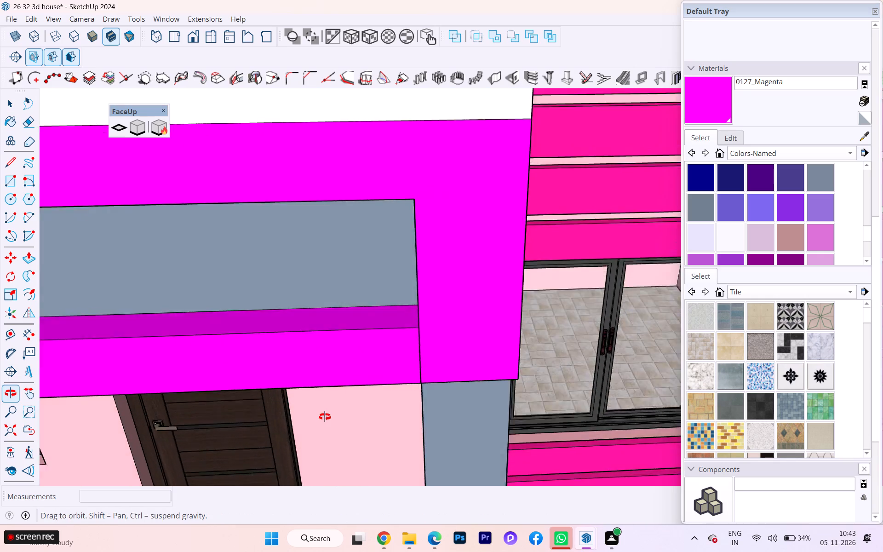
middle_drag(325, 417, 310, 393)
scroll(322, 404, down, 9)
scroll(384, 379, down, 5)
scroll(432, 364, up, 1)
scroll(439, 364, down, 3)
scroll(444, 357, up, 1)
scroll(444, 357, down, 4)
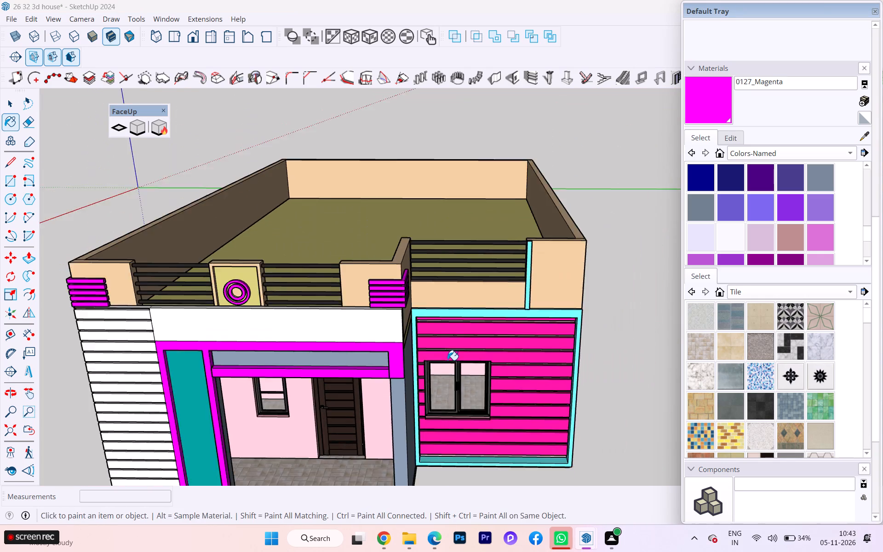
scroll(447, 361, down, 4)
scroll(447, 363, up, 3)
scroll(447, 363, down, 1)
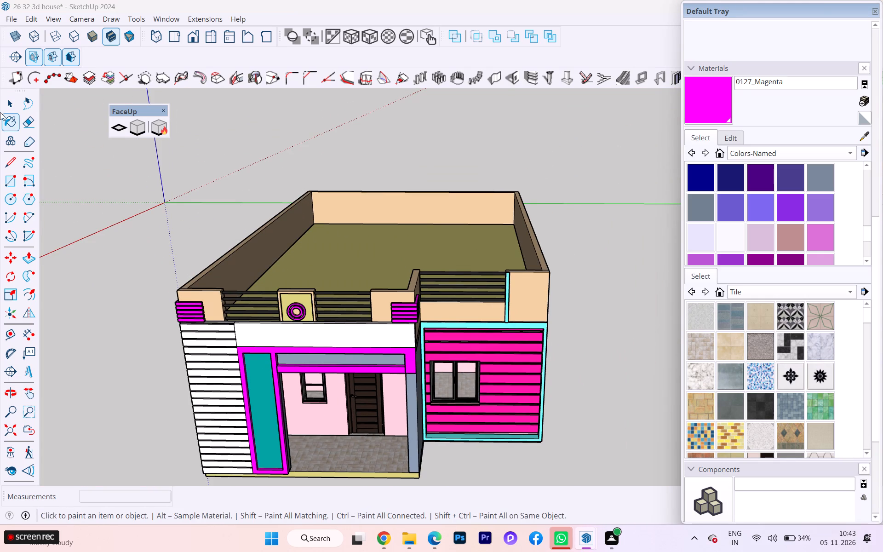
click(18, 103)
click(77, 360)
middle_drag(367, 339, 549, 305)
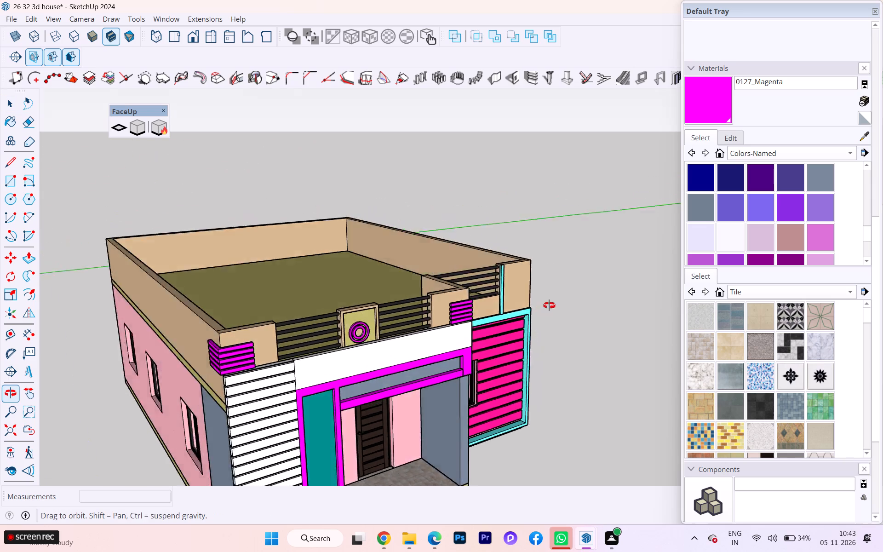
middle_drag(549, 305, 593, 218)
scroll(506, 328, up, 3)
scroll(416, 358, up, 7)
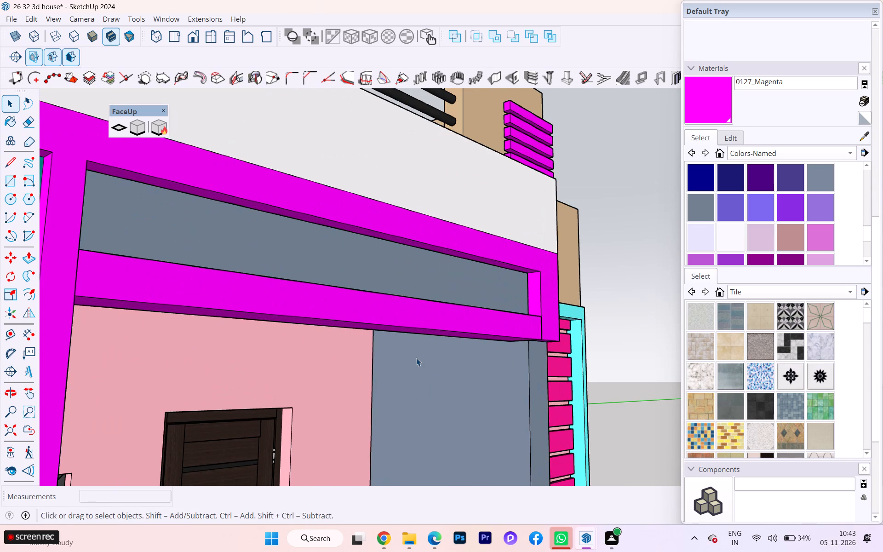
scroll(464, 349, down, 5)
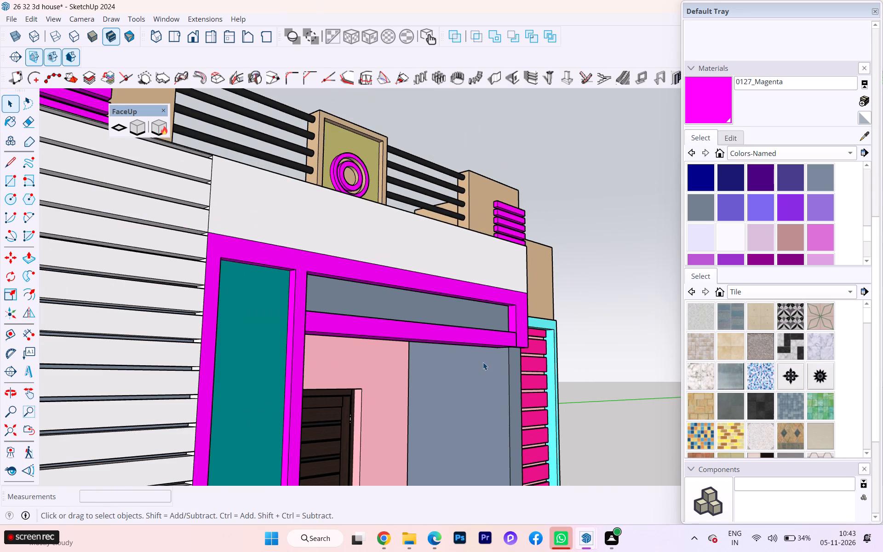
scroll(484, 362, up, 3)
scroll(524, 356, down, 1)
middle_drag(528, 355, 33, 504)
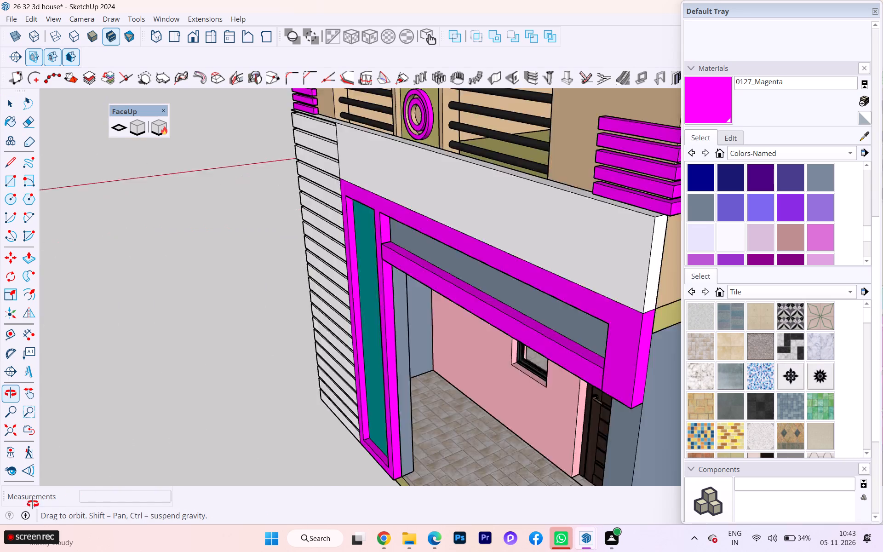
middle_drag(33, 504, 396, 406)
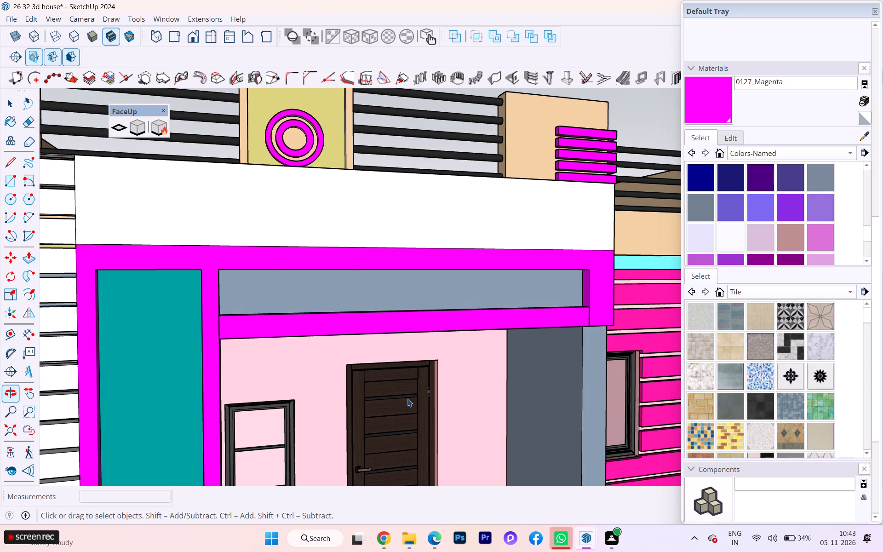
Delete the magenta beam and the gray wall panel above it from the porch opening.
click(413, 339)
double_click(410, 327)
triple_click(410, 327)
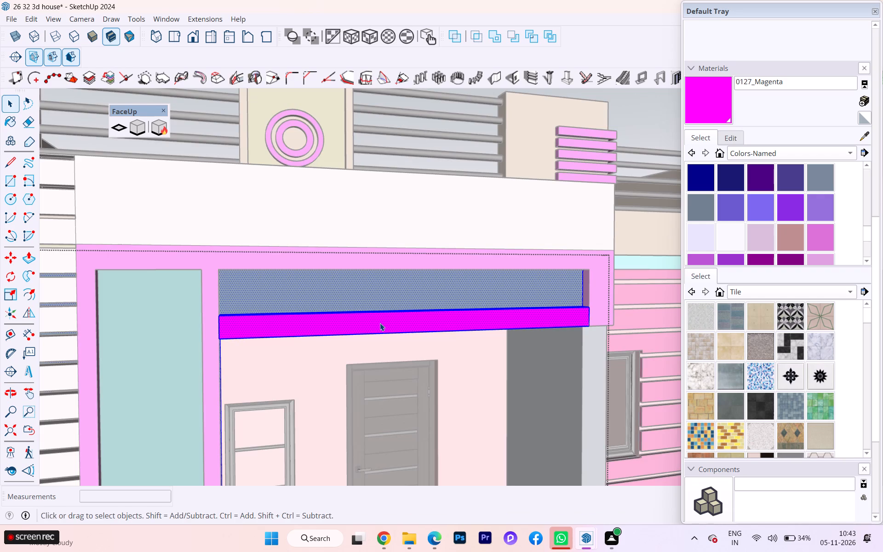
key(Delete)
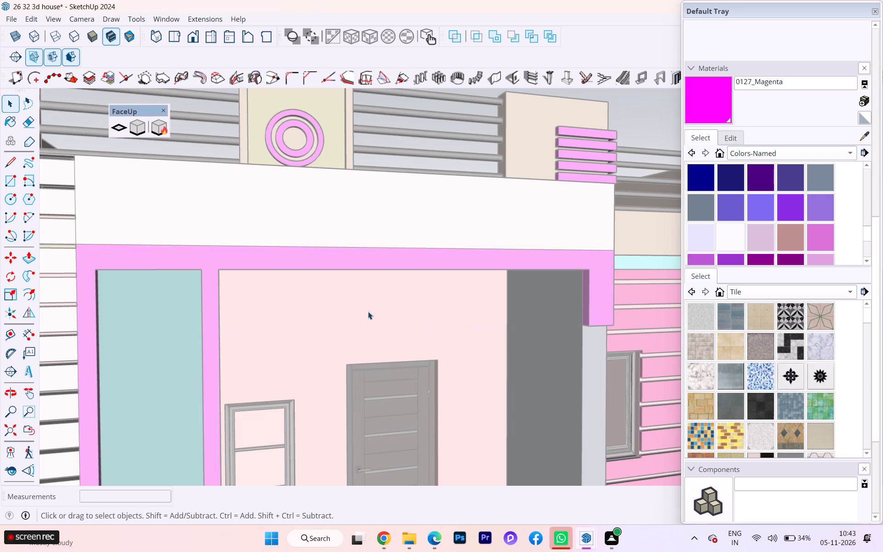
scroll(269, 355, down, 3)
scroll(219, 359, up, 1)
scroll(219, 357, down, 2)
scroll(268, 329, up, 2)
scroll(275, 329, down, 7)
scroll(403, 310, up, 1)
scroll(404, 310, down, 4)
click(167, 328)
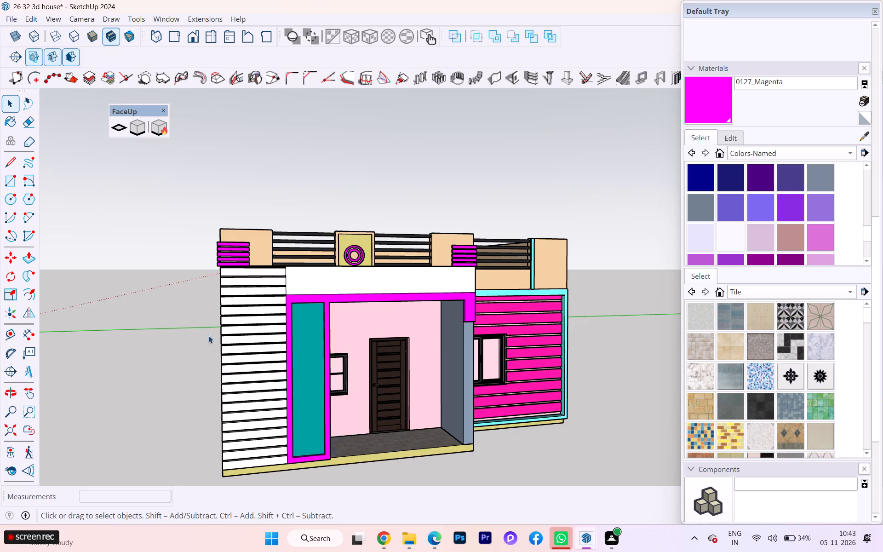
Copy the bottom edge of the frame's inner side face at the pillar 6" upward.
scroll(415, 336, down, 1)
scroll(430, 337, up, 4)
middle_drag(470, 339, 600, 299)
scroll(463, 304, up, 5)
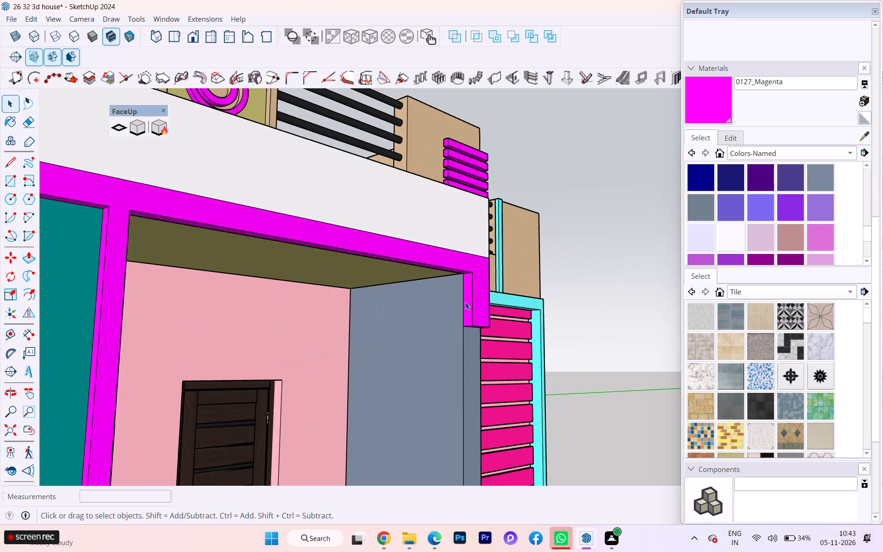
click(474, 303)
scroll(474, 307, up, 1)
triple_click(474, 307)
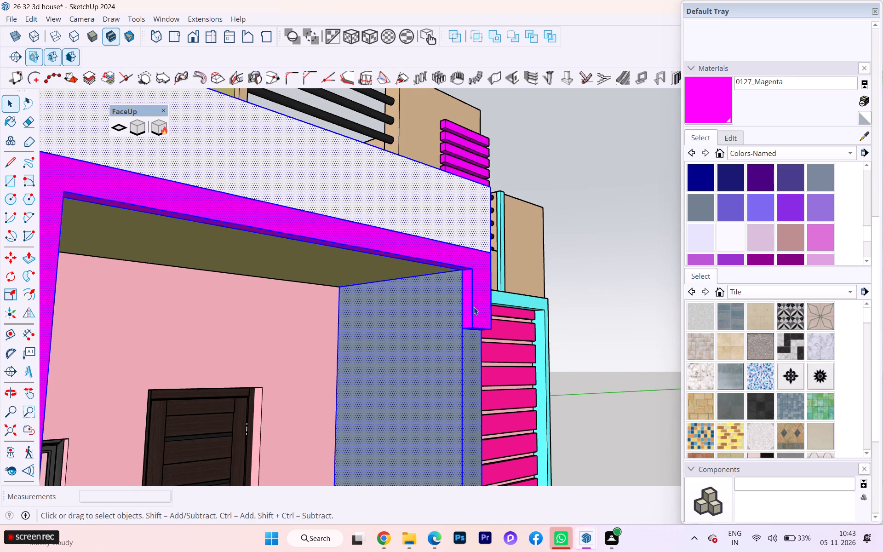
scroll(470, 322, up, 3)
scroll(470, 322, down, 1)
scroll(470, 322, up, 3)
scroll(470, 322, down, 1)
scroll(470, 322, up, 8)
scroll(464, 339, down, 2)
scroll(464, 338, up, 5)
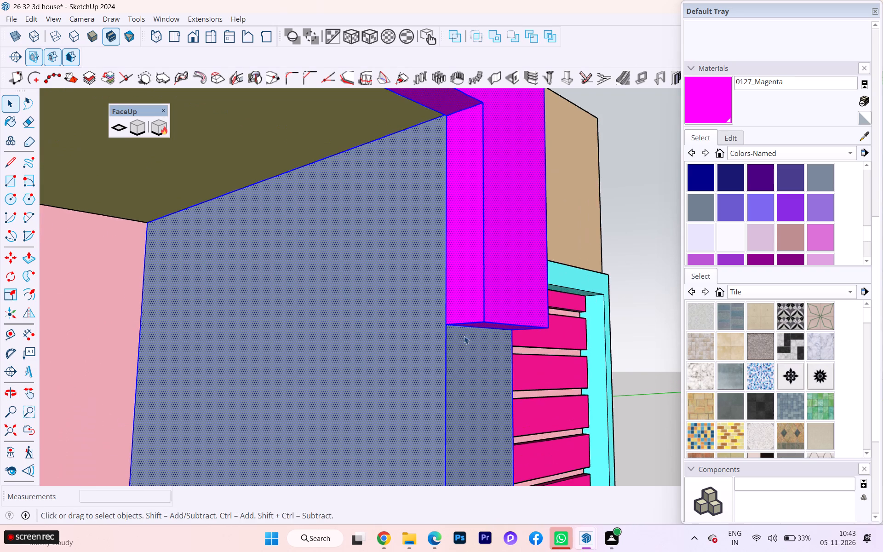
scroll(467, 333, up, 3)
scroll(468, 331, down, 6)
scroll(474, 327, up, 4)
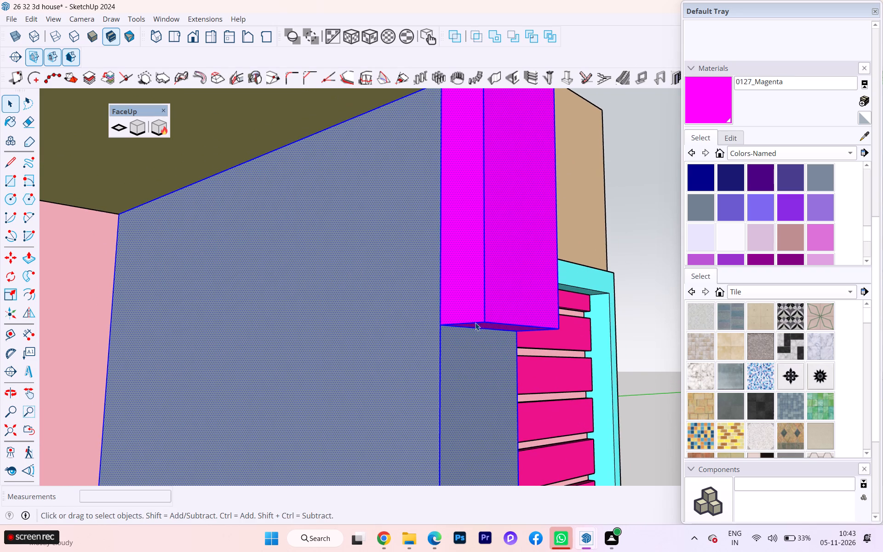
scroll(479, 333, down, 5)
scroll(479, 324, up, 3)
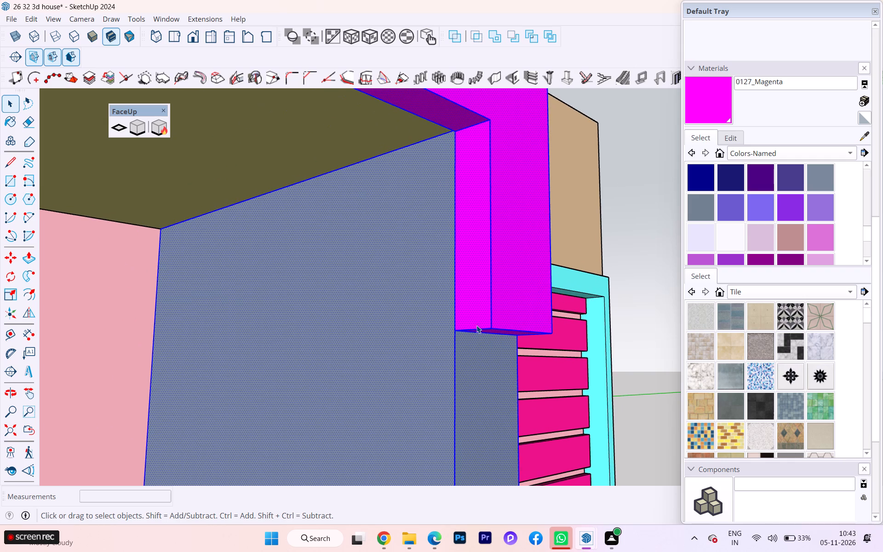
click(476, 328)
click(477, 330)
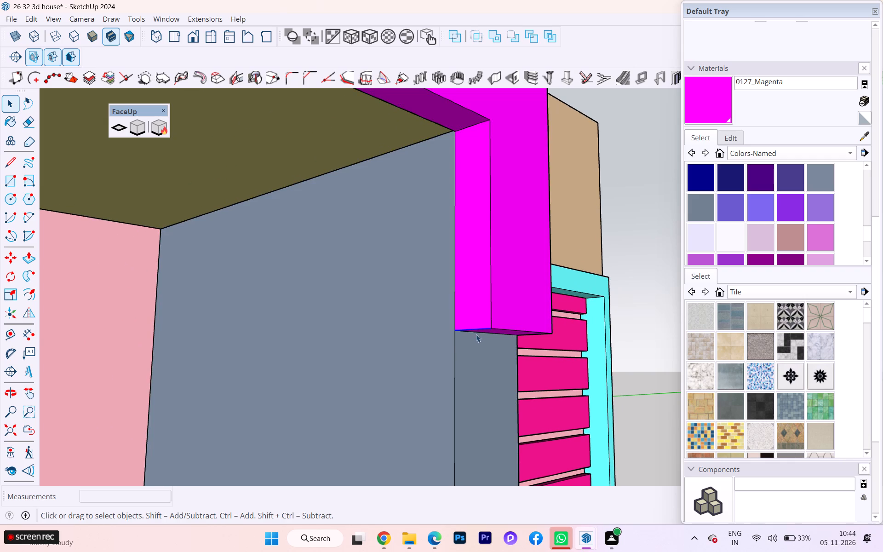
key(k)
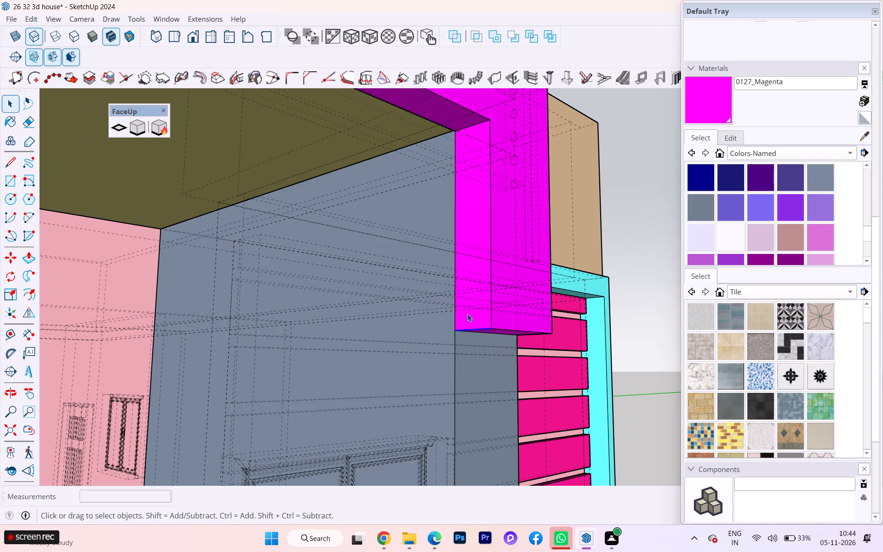
key(k)
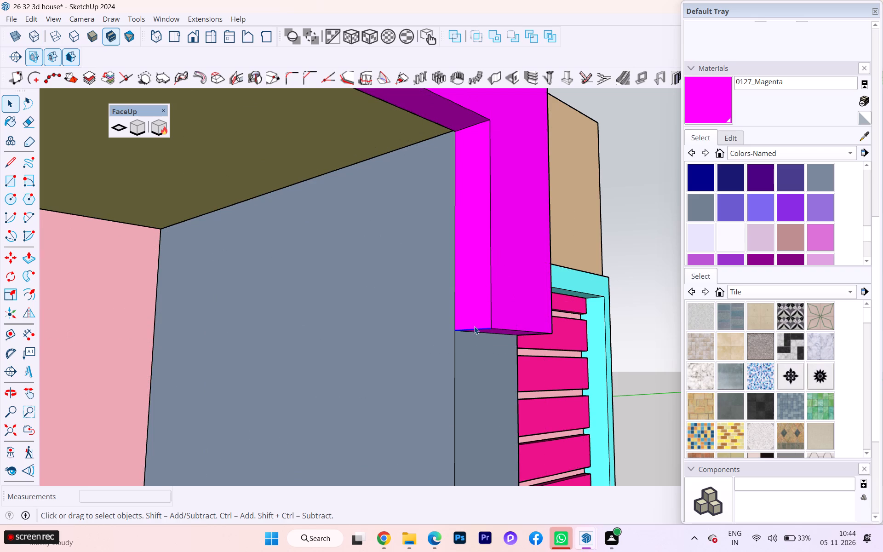
key(m)
click(475, 327)
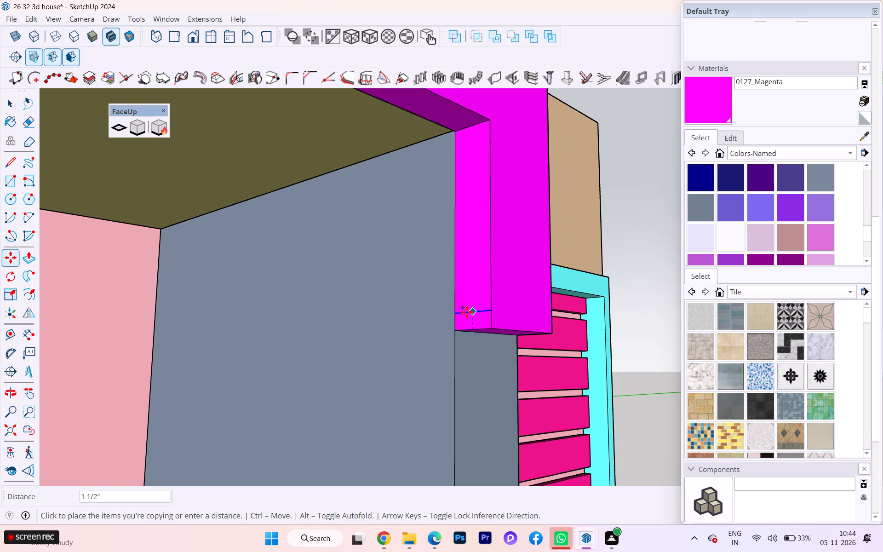
key(6)
key(Return)
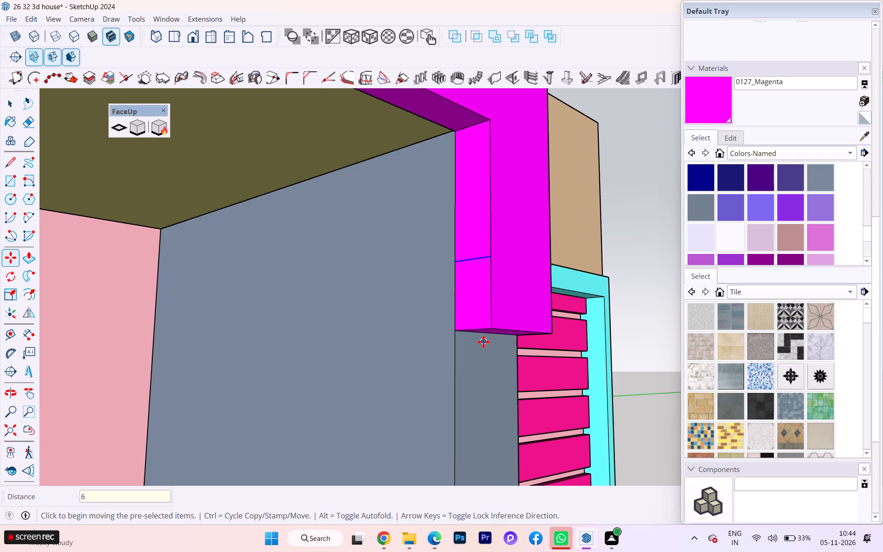
Push/Pull the new lower section of the frame's inner side face about 9' 1 1/16" across the opening to the teal panel's frame.
key(p)
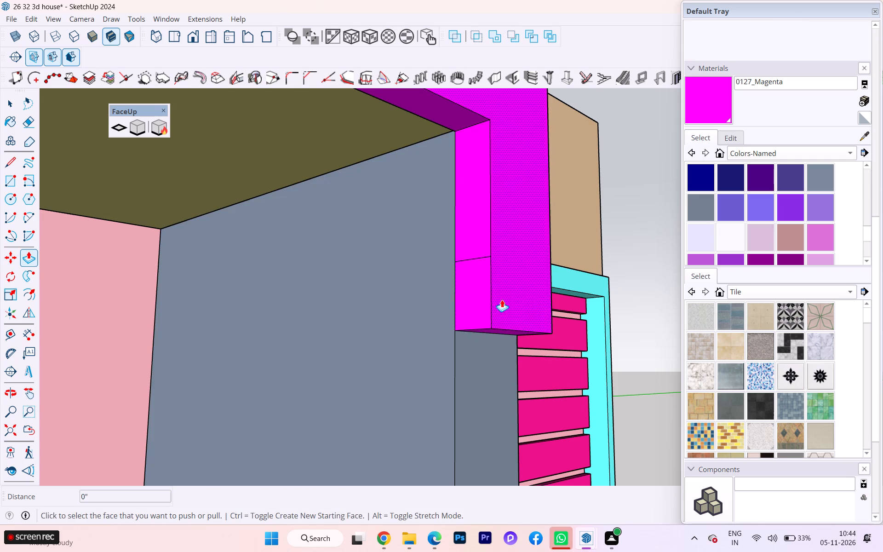
click(459, 291)
scroll(306, 297, down, 5)
scroll(368, 287, down, 5)
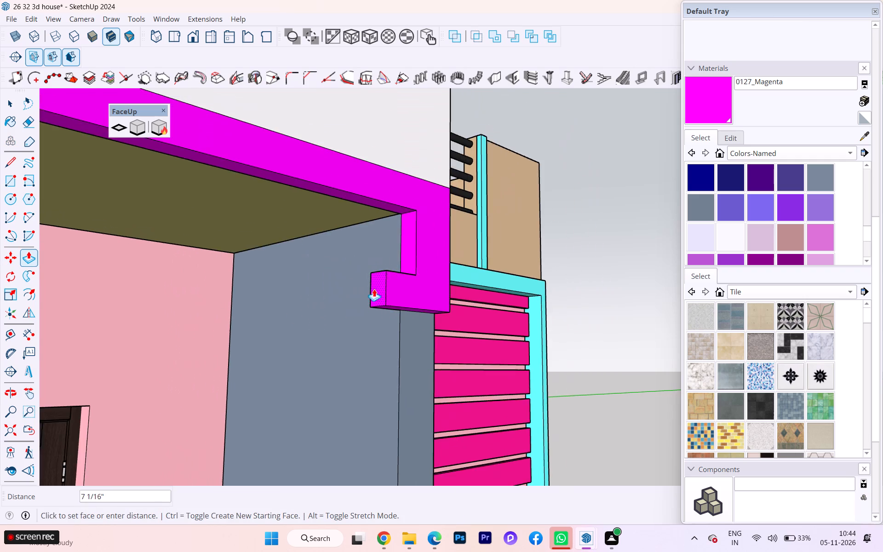
scroll(371, 306, down, 1)
scroll(371, 307, up, 1)
scroll(371, 308, down, 4)
scroll(371, 309, up, 4)
scroll(371, 309, down, 3)
scroll(371, 310, up, 4)
scroll(371, 310, down, 7)
scroll(371, 313, up, 1)
scroll(371, 313, down, 7)
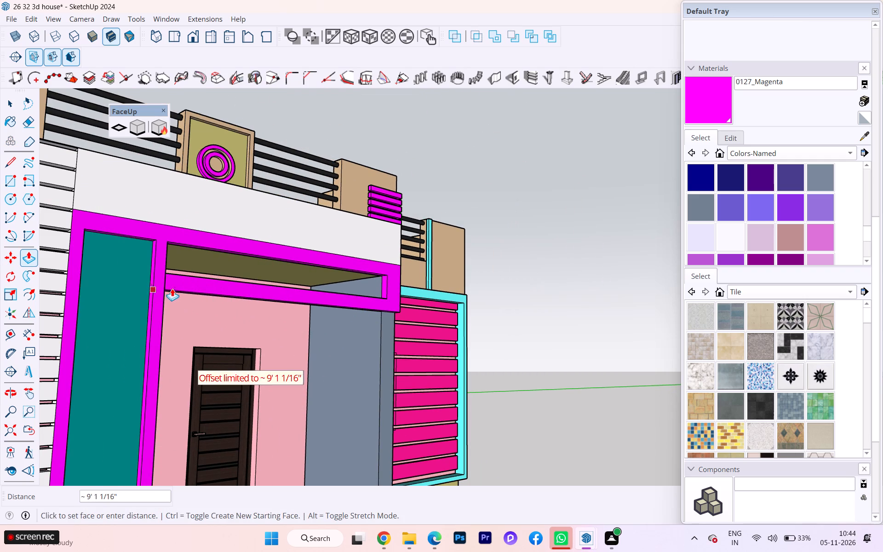
click(165, 287)
Push/Pull the inner face above the beam, beside the teal panel, about 9' 1 1/16" across to the pillar end as a new volume.
scroll(335, 295, down, 1)
scroll(336, 295, up, 1)
scroll(339, 296, down, 1)
middle_drag(340, 297, 11, 423)
scroll(362, 304, up, 5)
scroll(362, 300, down, 1)
scroll(362, 300, up, 2)
scroll(419, 139, up, 1)
scroll(419, 137, down, 1)
scroll(419, 137, up, 4)
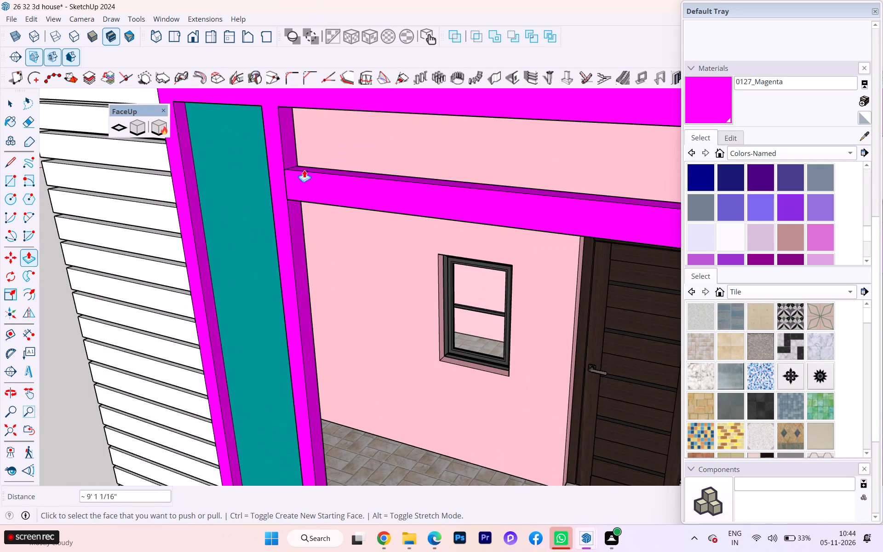
click(291, 144)
scroll(514, 190, down, 2)
scroll(512, 190, up, 2)
scroll(510, 189, down, 1)
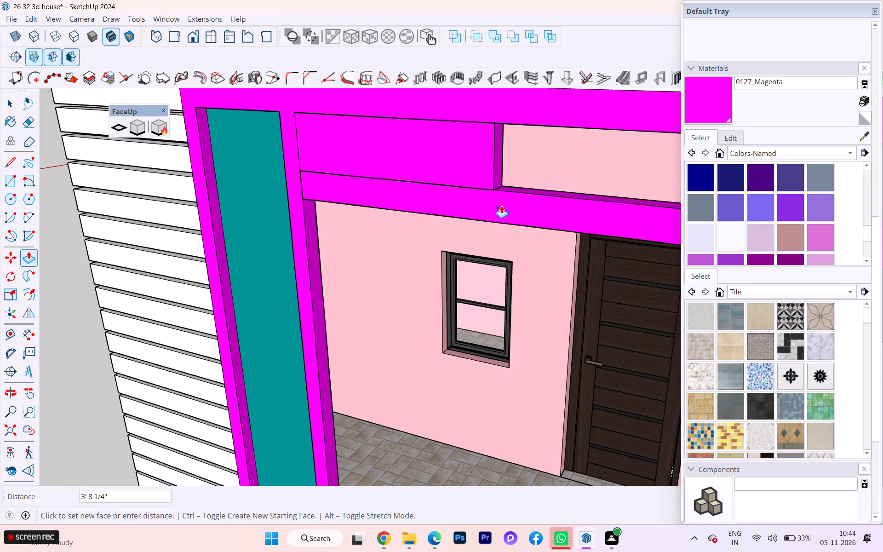
scroll(505, 208, down, 5)
scroll(542, 199, down, 1)
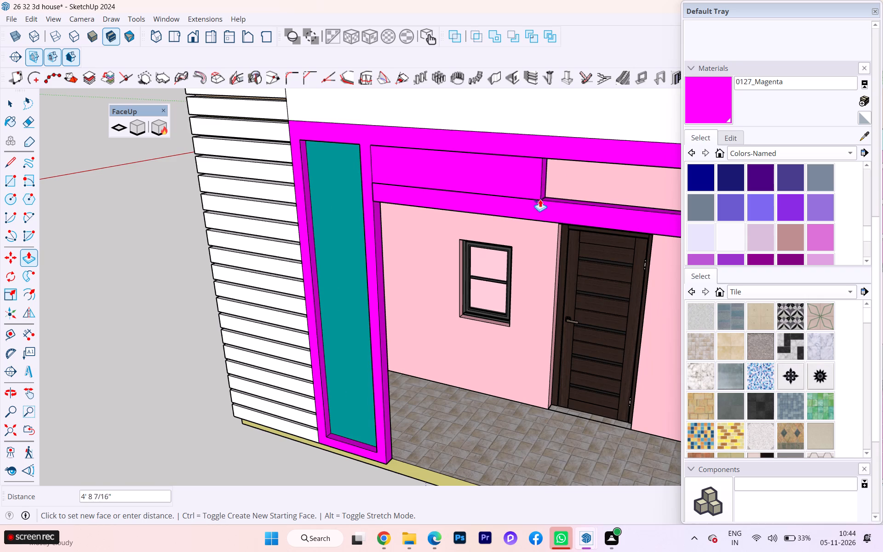
scroll(510, 214, down, 1)
scroll(510, 214, up, 1)
scroll(510, 214, down, 4)
scroll(561, 216, up, 2)
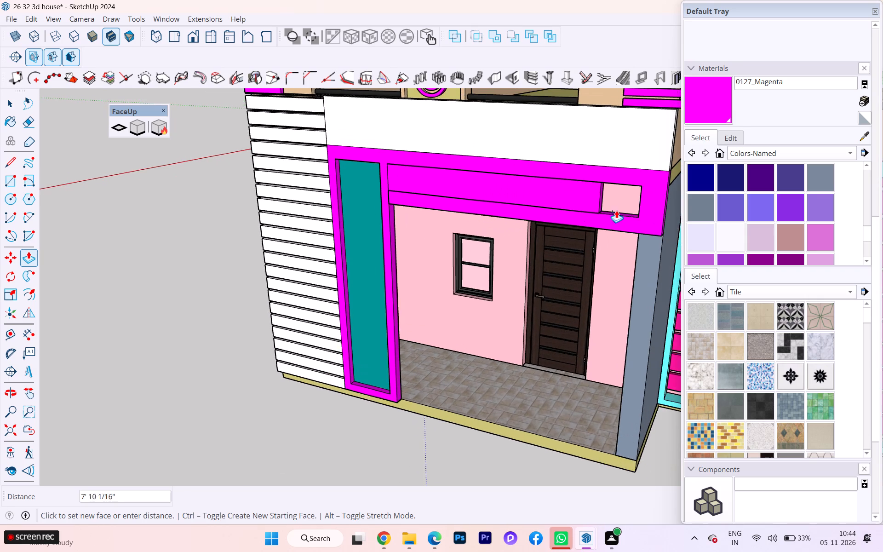
scroll(648, 207, up, 4)
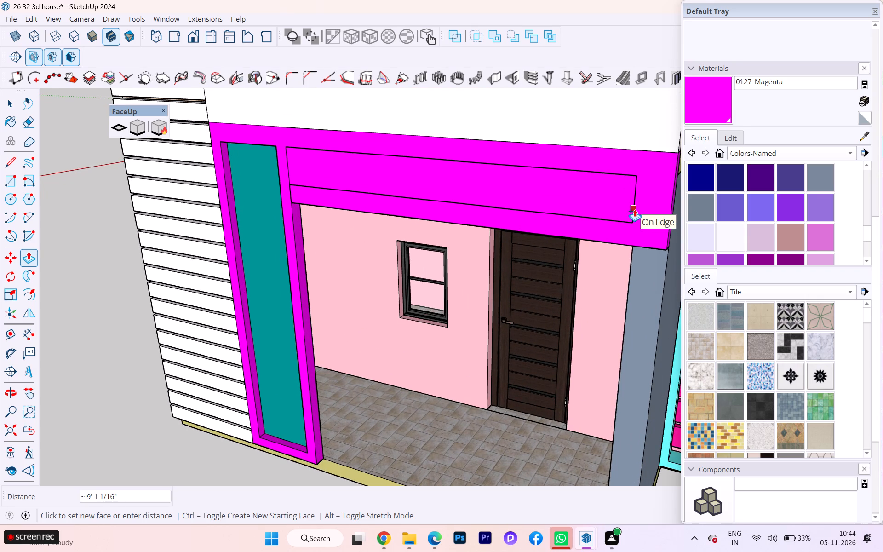
click(635, 209)
scroll(367, 207, up, 5)
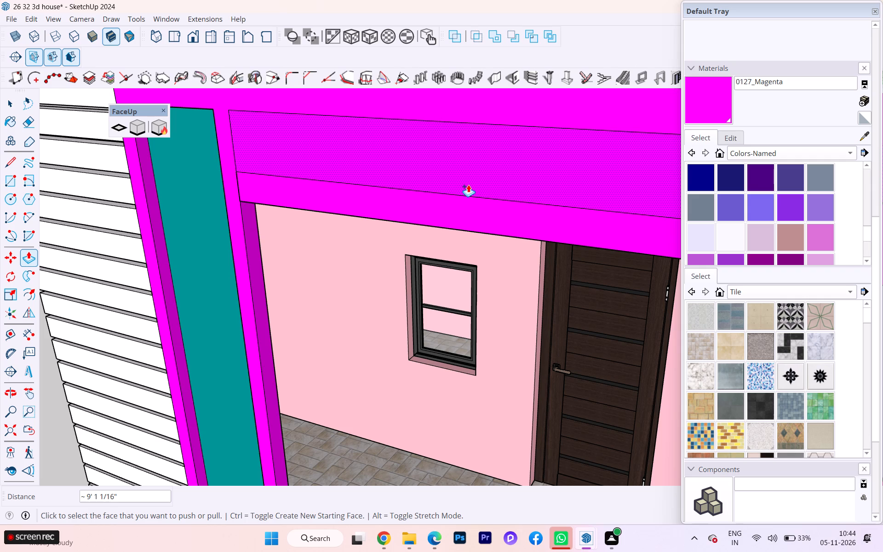
Push/Pull the magenta infill face above the porch beam 2" inward to recess it.
key(p)
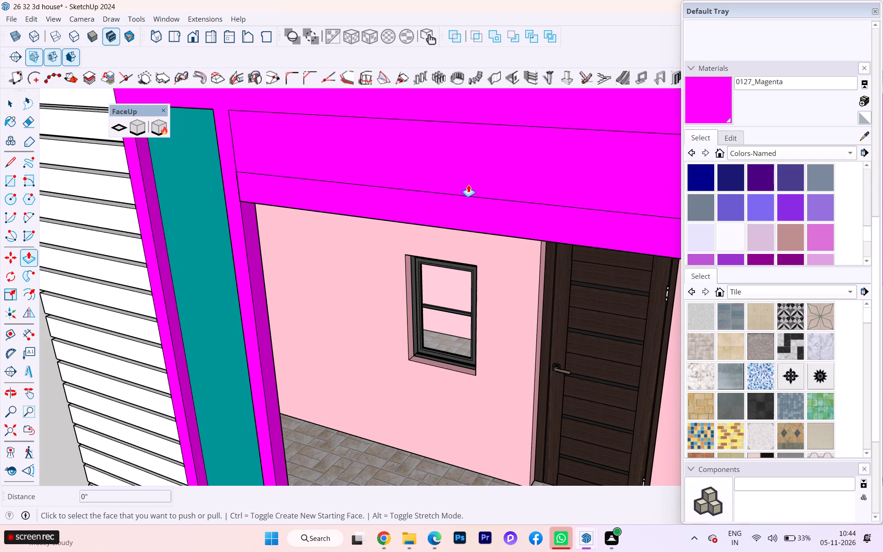
click(475, 172)
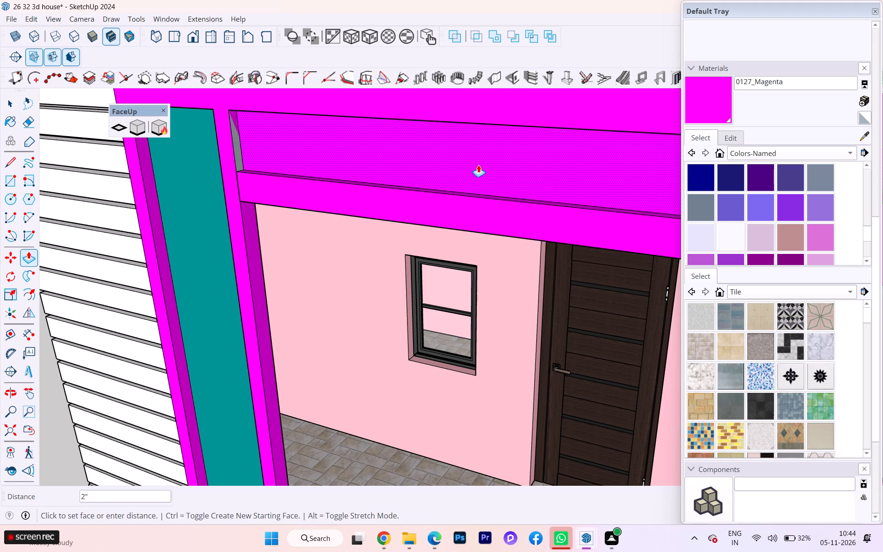
key(2)
key(Return)
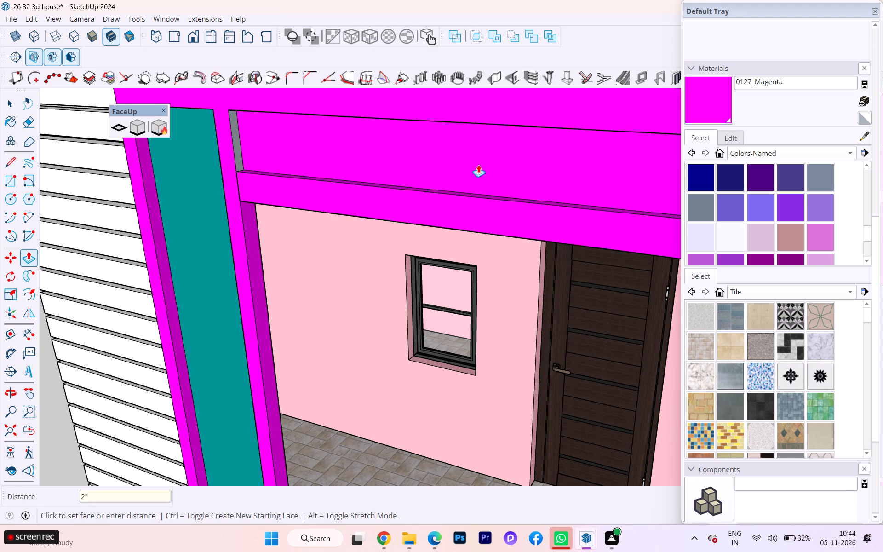
Sample the 0110_LightSlateGray material from the porch pillar and paint the recessed infill face above the beam with it.
scroll(310, 148, up, 4)
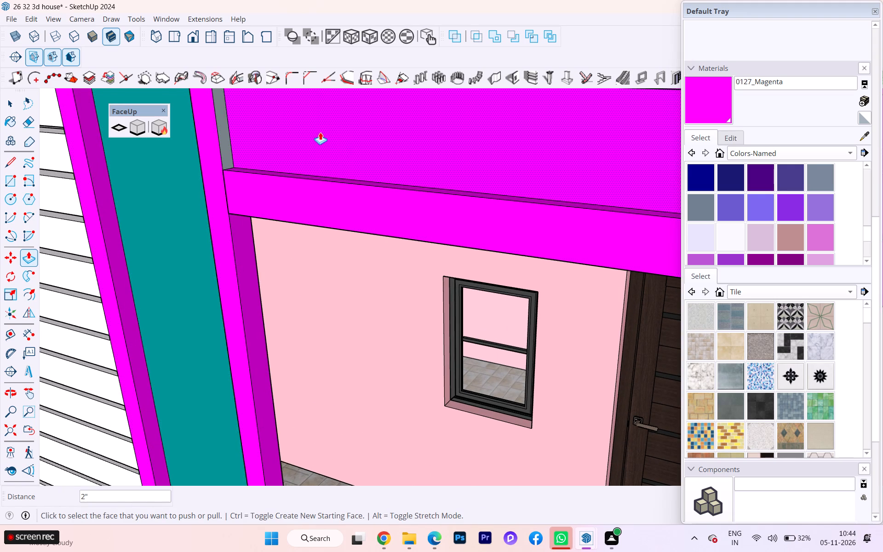
click(11, 99)
click(246, 134)
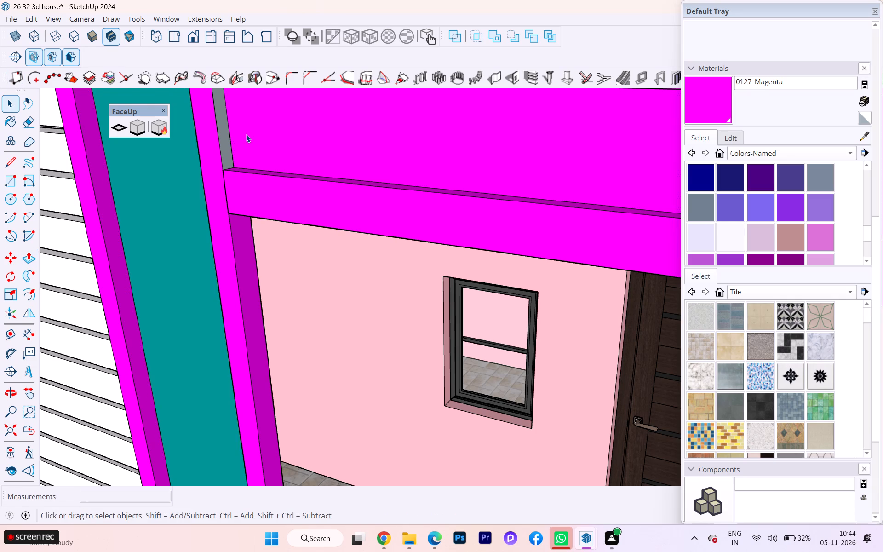
scroll(381, 164, down, 2)
scroll(767, 175, down, 4)
scroll(759, 186, up, 1)
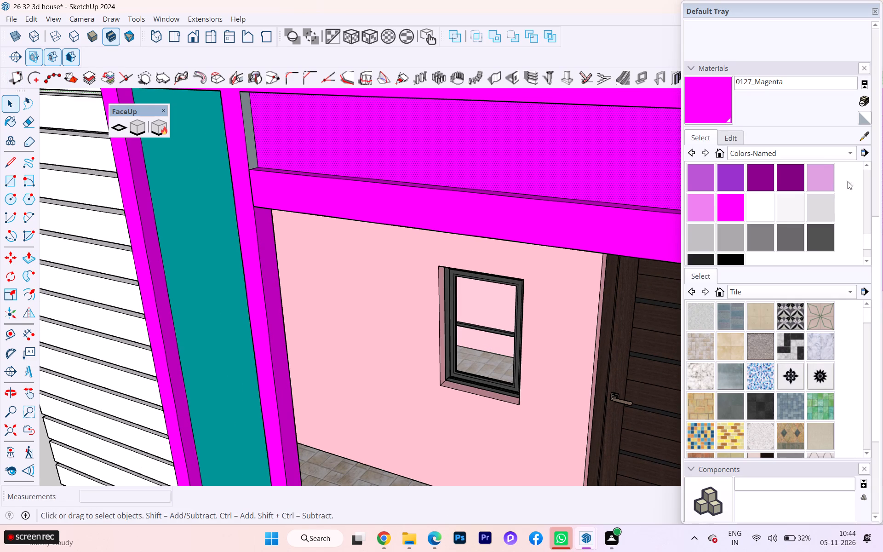
click(869, 132)
scroll(510, 291, down, 3)
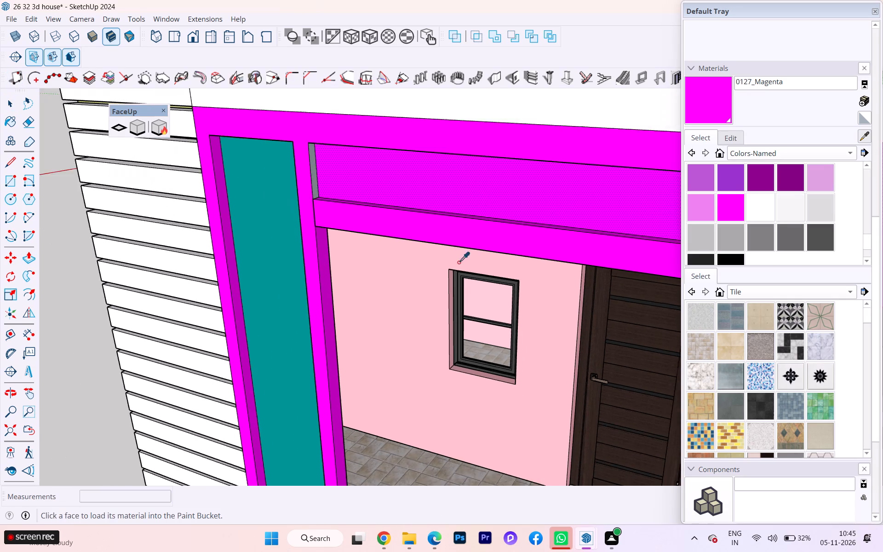
scroll(407, 282, down, 1)
scroll(407, 282, up, 1)
scroll(407, 282, down, 4)
click(649, 335)
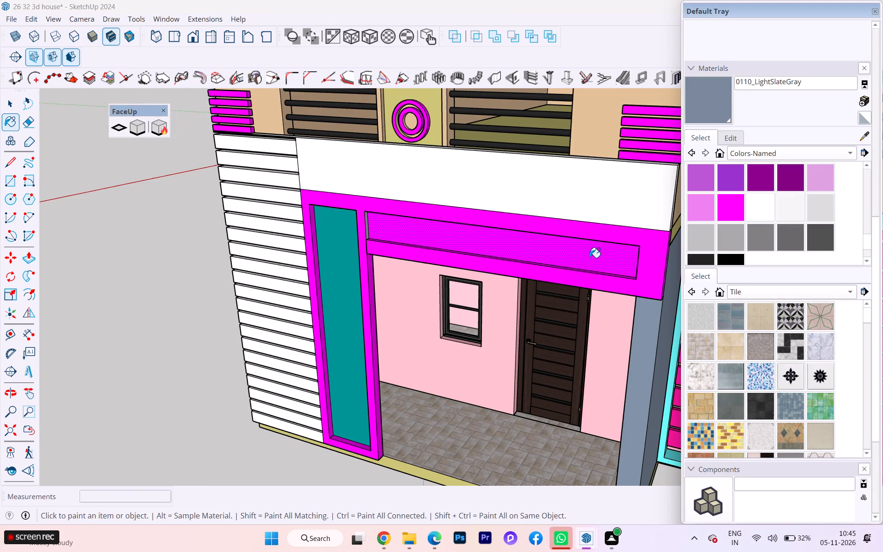
click(590, 258)
scroll(369, 245, down, 3)
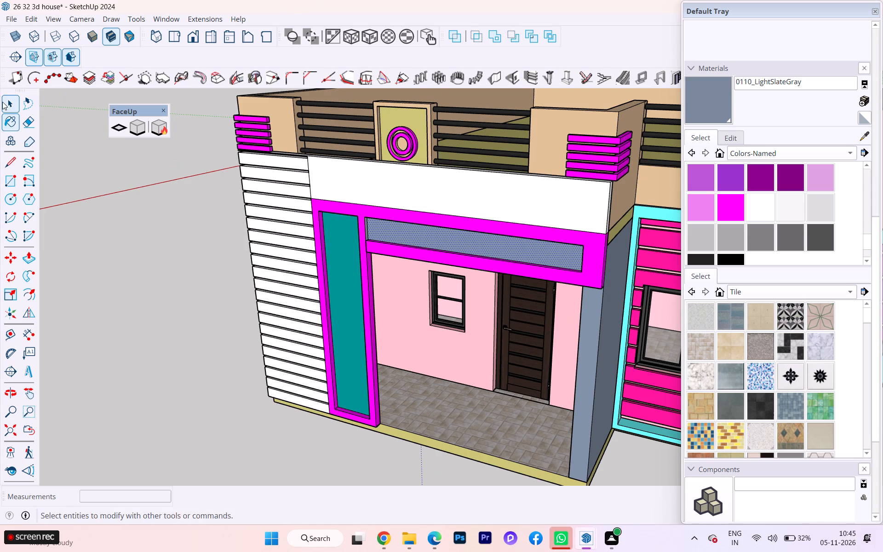
click(2, 102)
click(76, 188)
Examine the rebuilt porch beam and recessed panel, and the whole house front, from several angles and distances.
scroll(133, 227, down, 1)
middle_drag(195, 226, 493, 171)
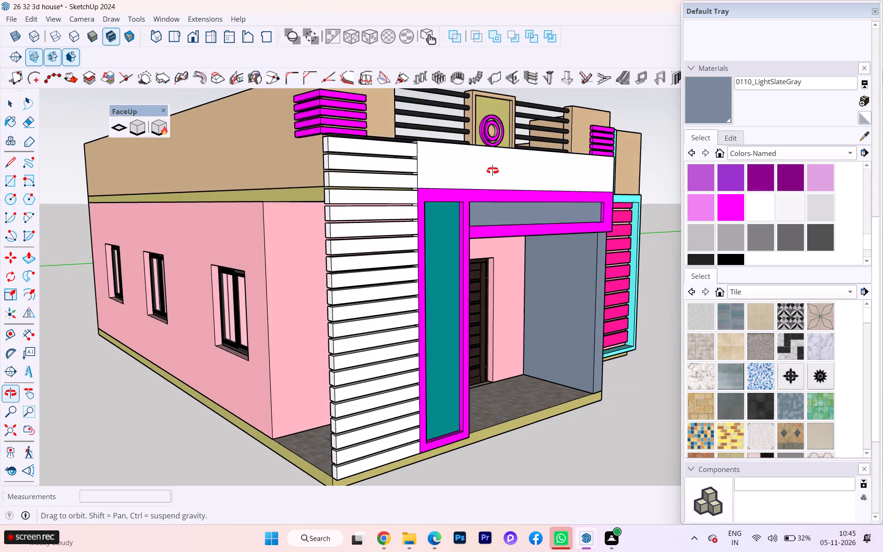
middle_drag(493, 171, 460, 185)
scroll(563, 196, down, 2)
scroll(564, 196, up, 5)
scroll(485, 222, up, 2)
scroll(483, 221, down, 1)
scroll(483, 221, up, 2)
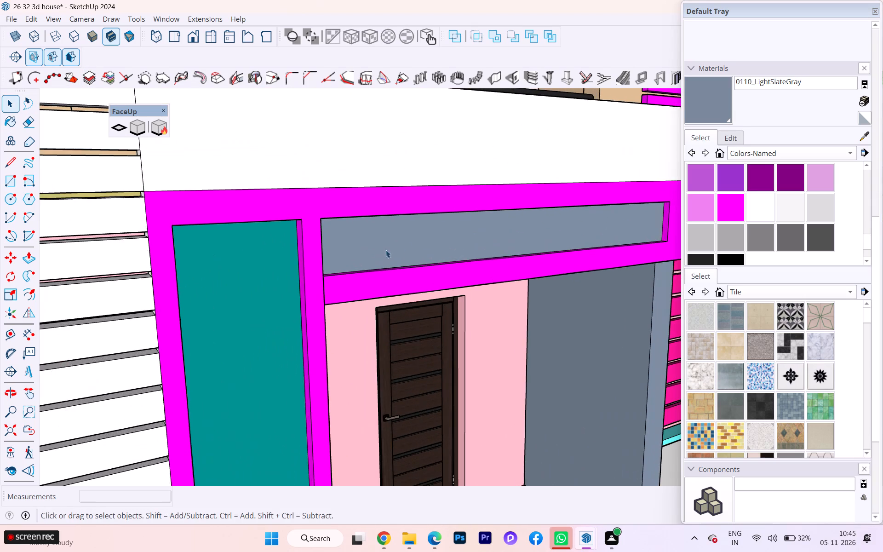
scroll(345, 248, down, 2)
scroll(188, 210, down, 11)
scroll(174, 220, up, 1)
scroll(171, 236, down, 10)
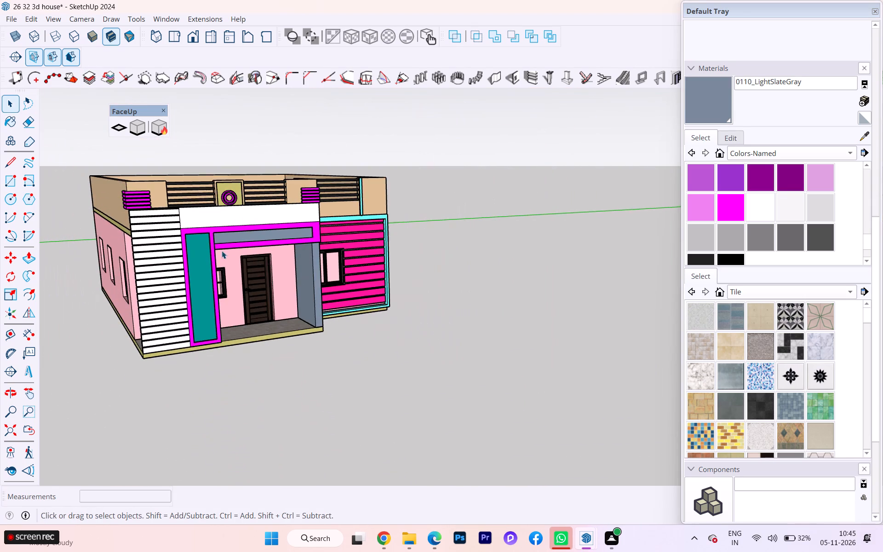
scroll(256, 260, up, 1)
scroll(256, 260, down, 2)
scroll(256, 260, up, 1)
scroll(258, 260, down, 3)
scroll(355, 258, down, 3)
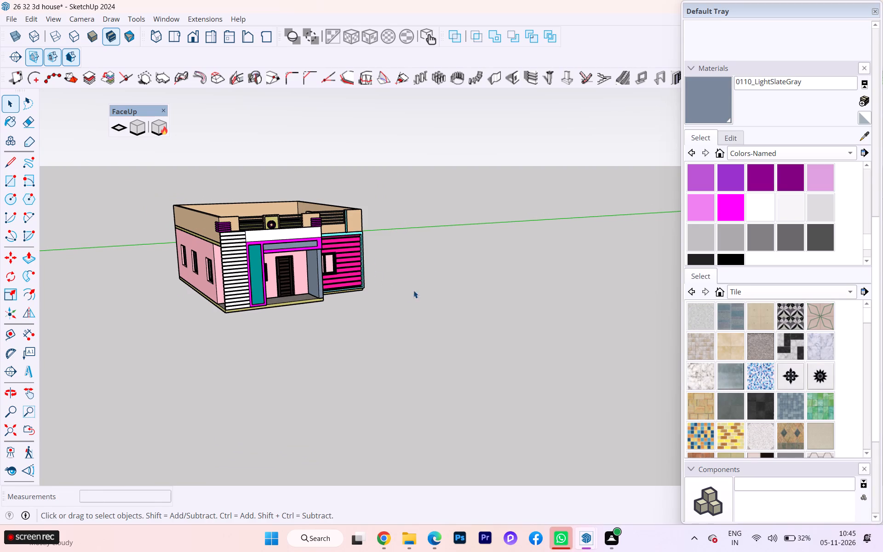
middle_drag(420, 288, 260, 309)
scroll(361, 224, up, 3)
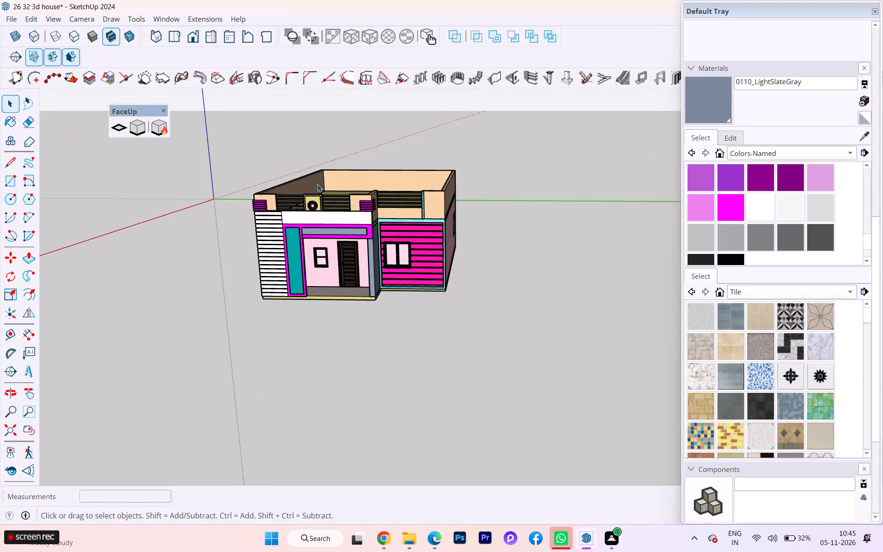
scroll(315, 185, up, 7)
scroll(310, 190, down, 1)
scroll(310, 190, up, 1)
scroll(310, 190, down, 8)
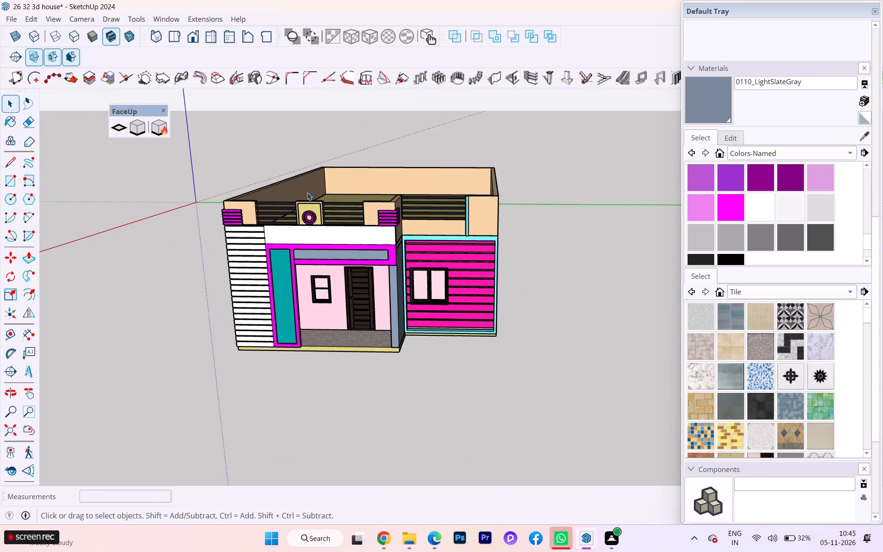
scroll(304, 196, down, 3)
scroll(365, 279, down, 1)
middle_drag(364, 281, 451, 181)
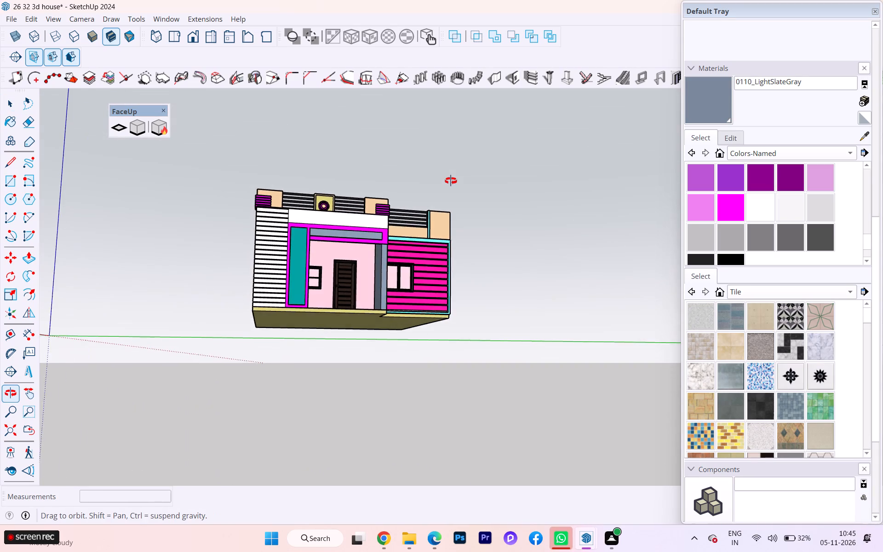
middle_drag(451, 181, 411, 223)
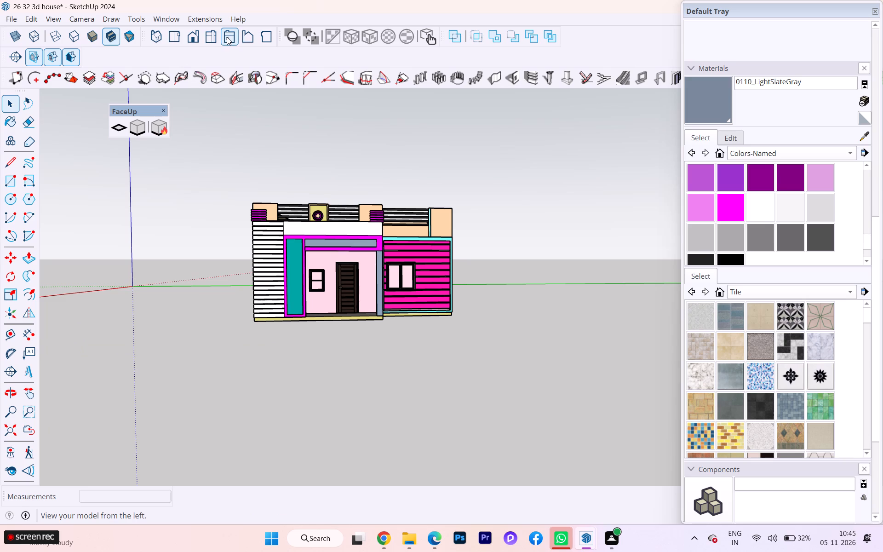
Set the Right standard view and examine the house's front elevation straight on.
click(214, 39)
scroll(493, 293, up, 3)
scroll(477, 244, up, 5)
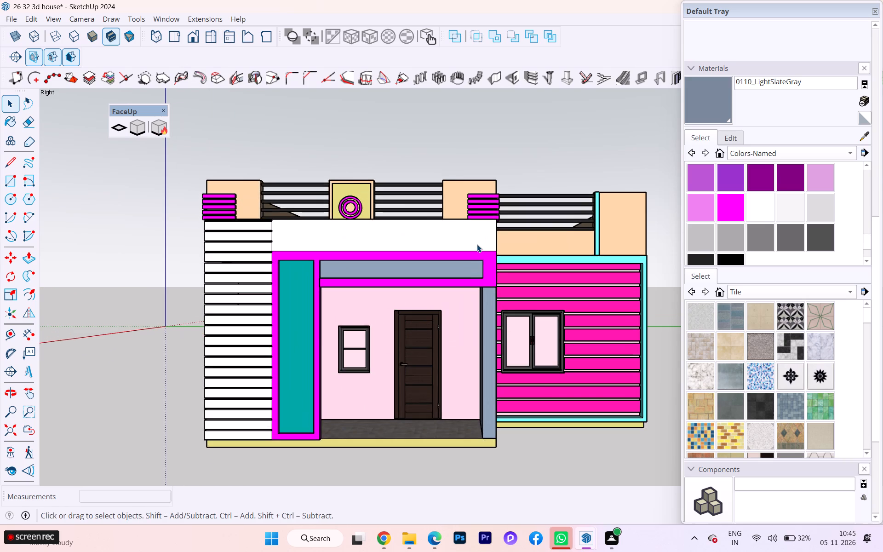
scroll(477, 244, up, 2)
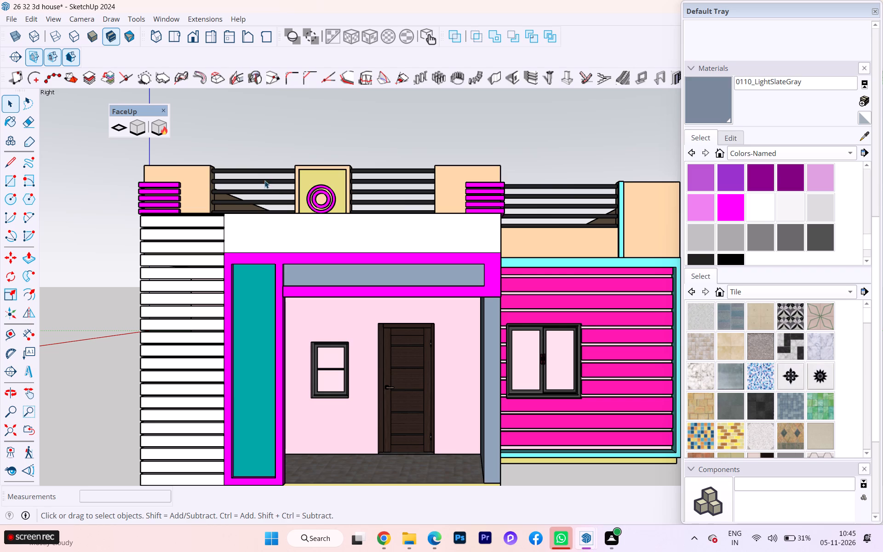
scroll(233, 154, down, 3)
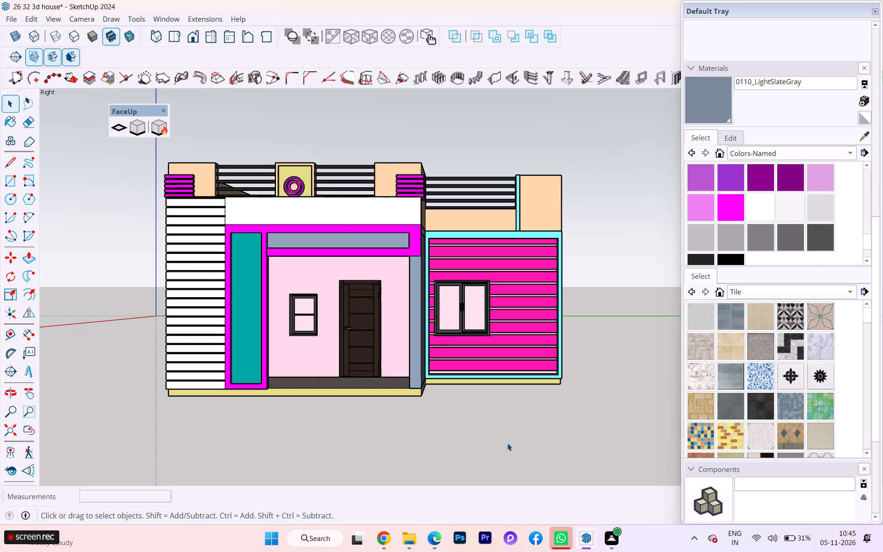
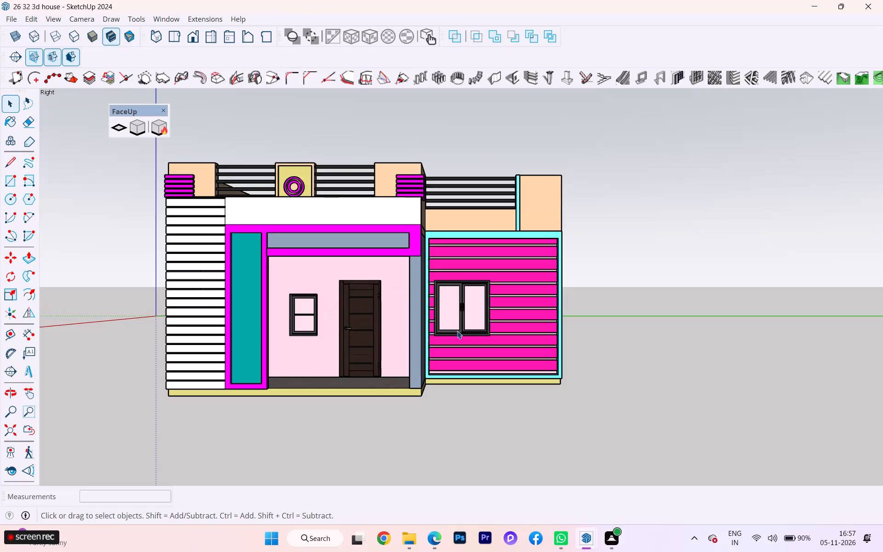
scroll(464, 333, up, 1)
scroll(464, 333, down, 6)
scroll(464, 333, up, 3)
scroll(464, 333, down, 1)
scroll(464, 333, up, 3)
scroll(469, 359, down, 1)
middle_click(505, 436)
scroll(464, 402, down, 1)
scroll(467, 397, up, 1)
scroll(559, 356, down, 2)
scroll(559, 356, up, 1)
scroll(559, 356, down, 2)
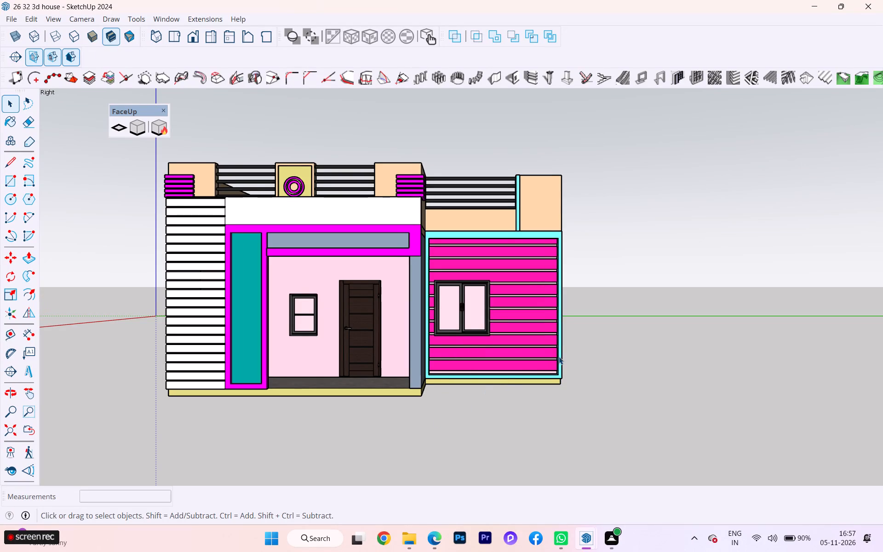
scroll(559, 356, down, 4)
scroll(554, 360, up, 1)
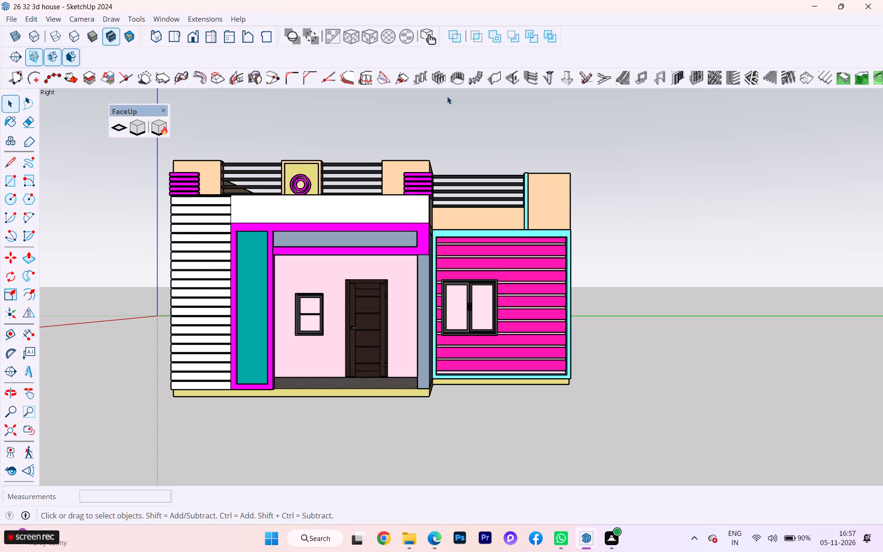
Examine the house front in perspective at several distances, including the porch, the pink slatted window wall and the parapet railings.
middle_drag(632, 278, 637, 292)
scroll(632, 279, down, 2)
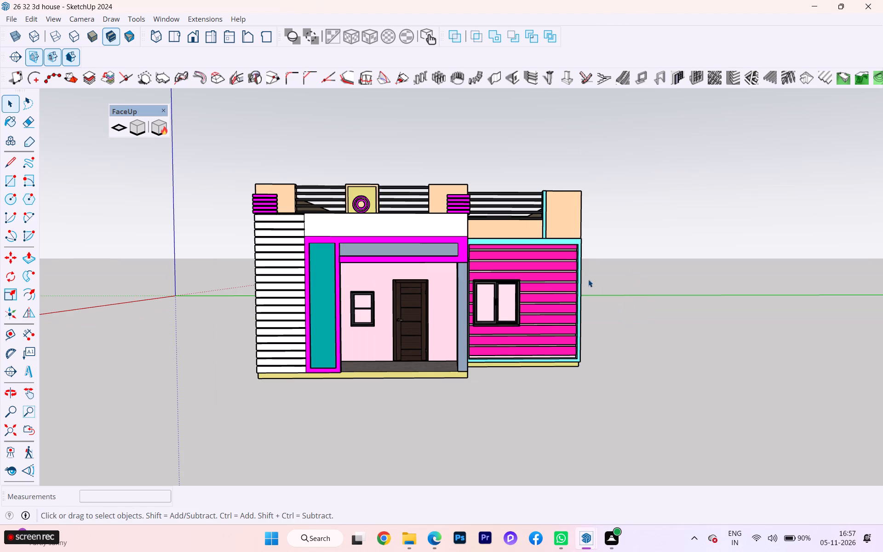
click(14, 438)
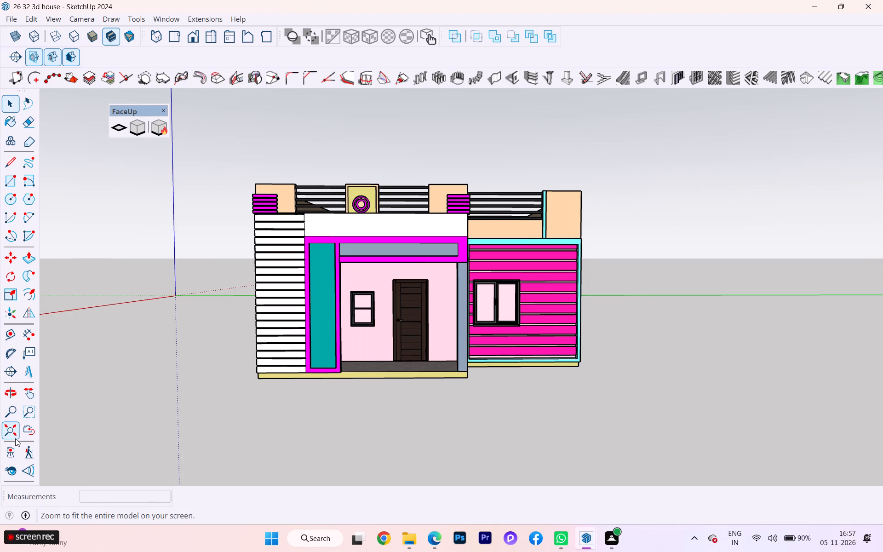
scroll(216, 309, down, 1)
scroll(216, 309, up, 1)
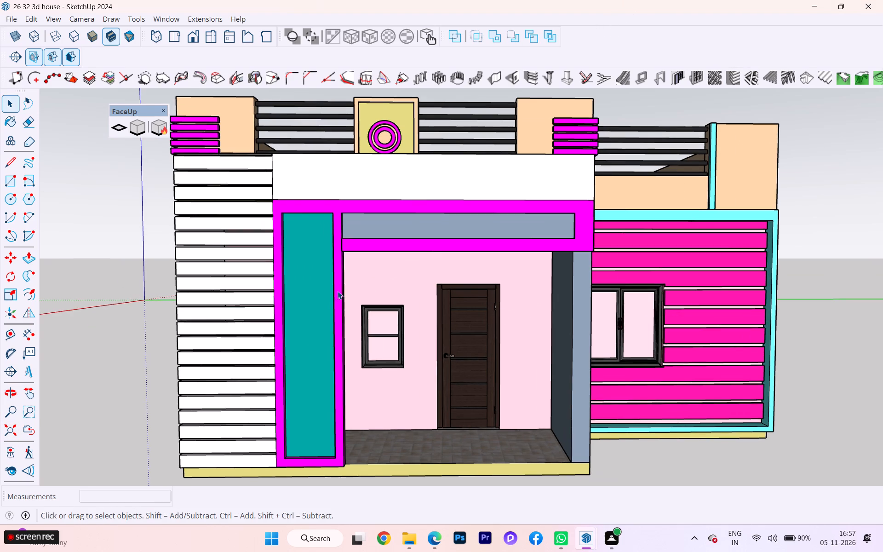
scroll(658, 272, up, 2)
scroll(658, 272, down, 1)
scroll(658, 272, up, 2)
scroll(583, 278, up, 1)
scroll(583, 278, down, 9)
scroll(411, 298, down, 1)
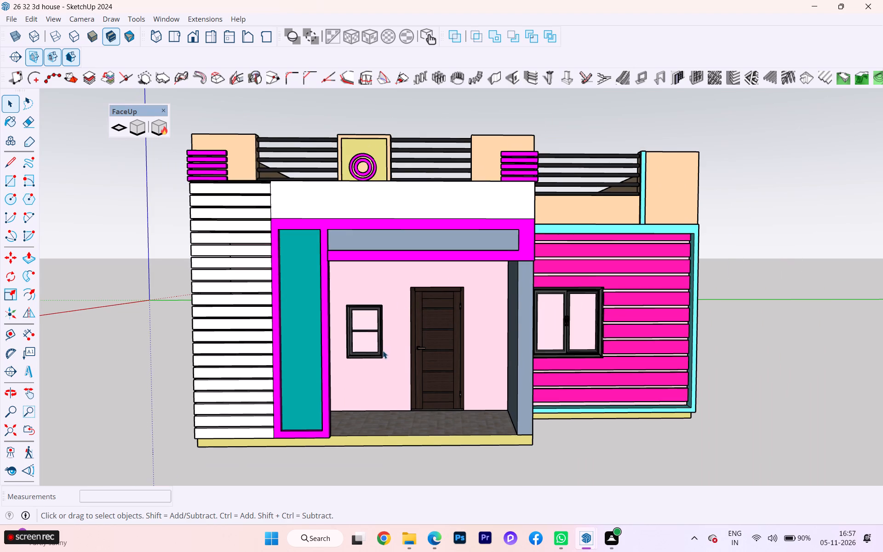
scroll(396, 279, down, 2)
scroll(505, 303, down, 1)
scroll(523, 300, up, 1)
scroll(526, 300, down, 1)
scroll(533, 300, up, 4)
scroll(680, 321, down, 1)
scroll(680, 321, up, 2)
scroll(684, 322, down, 1)
scroll(686, 323, up, 1)
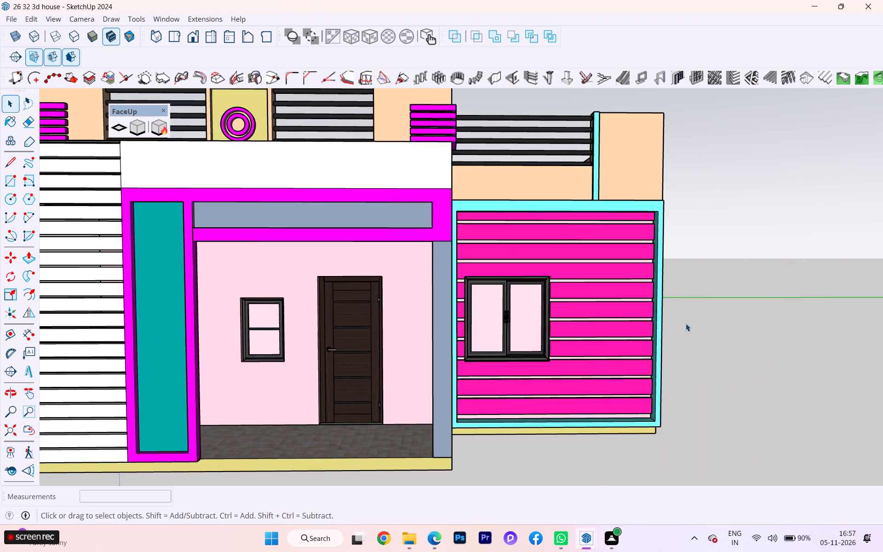
scroll(683, 327, down, 1)
scroll(683, 327, up, 4)
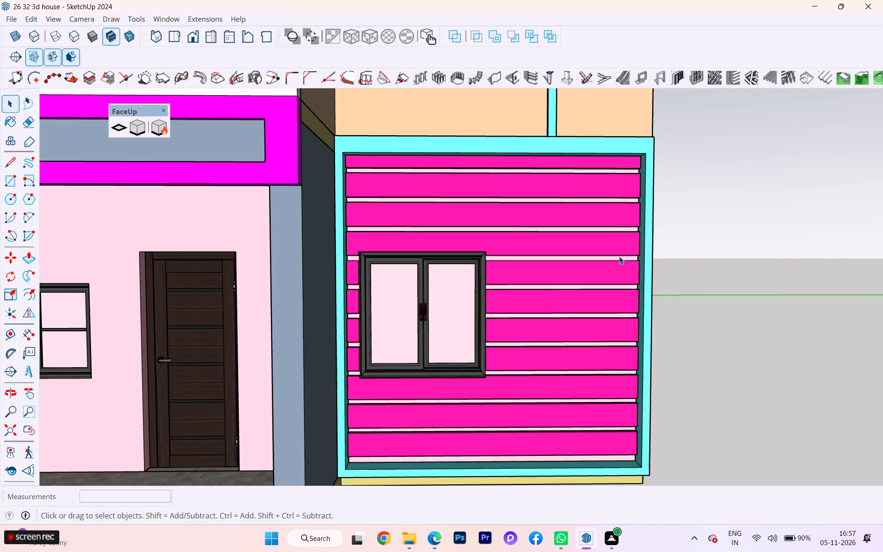
scroll(612, 255, down, 7)
scroll(567, 135, up, 2)
scroll(567, 135, down, 2)
scroll(567, 135, up, 2)
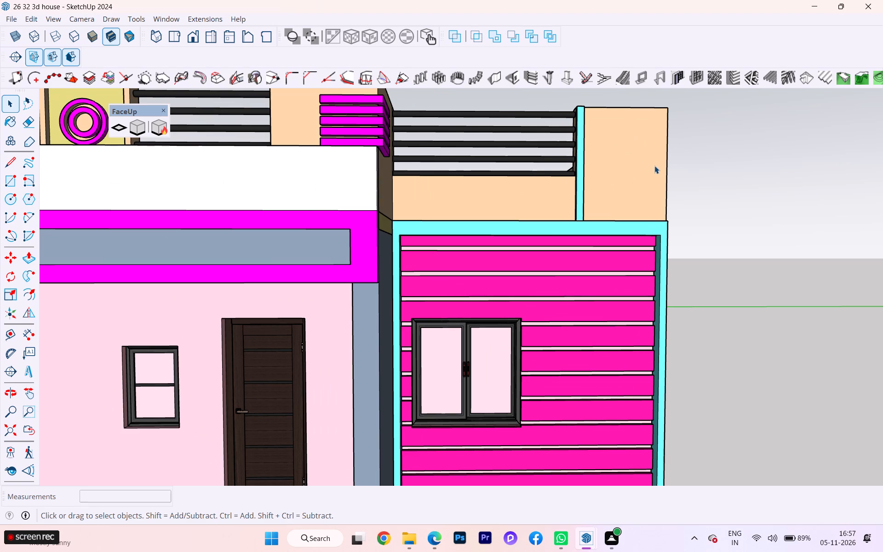
scroll(654, 166, down, 3)
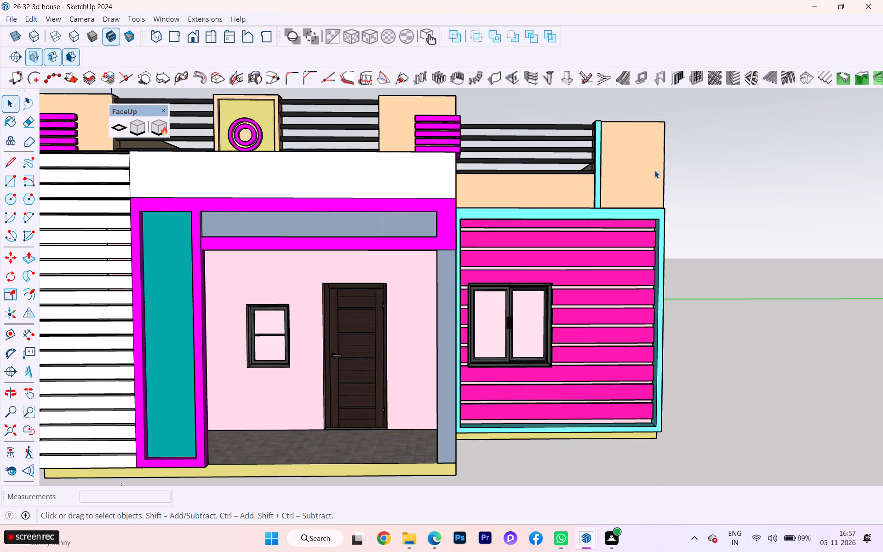
scroll(654, 170, up, 1)
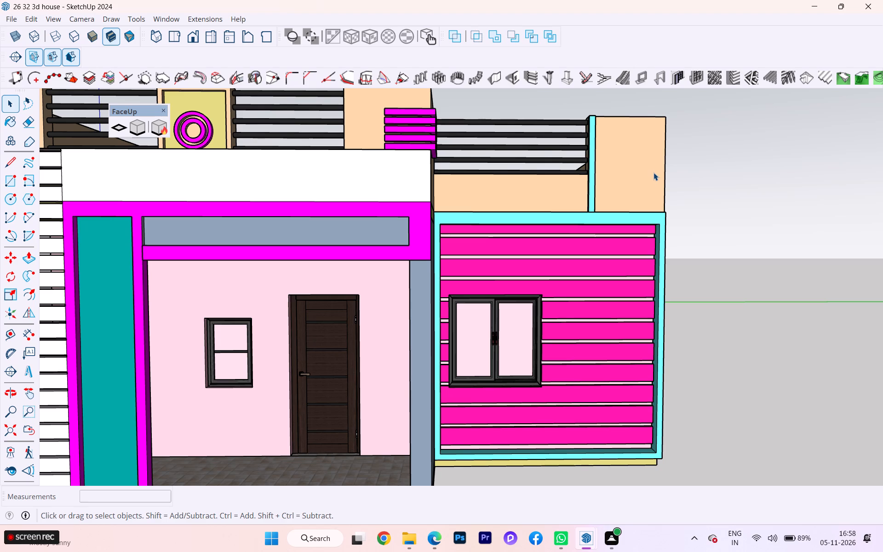
scroll(654, 172, up, 2)
scroll(654, 172, down, 1)
scroll(654, 172, up, 2)
scroll(654, 170, down, 4)
scroll(654, 170, up, 1)
scroll(654, 170, down, 1)
scroll(654, 170, up, 1)
scroll(654, 170, down, 4)
scroll(552, 230, down, 2)
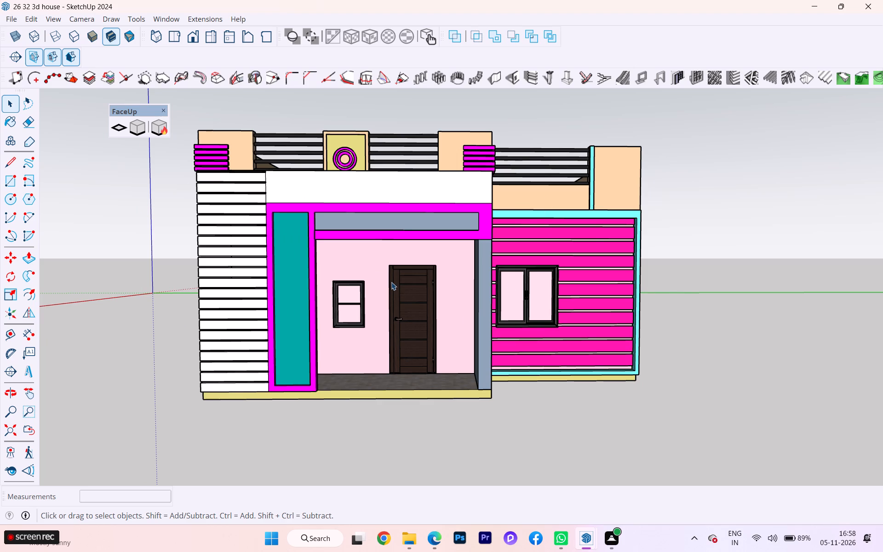
scroll(388, 289, down, 1)
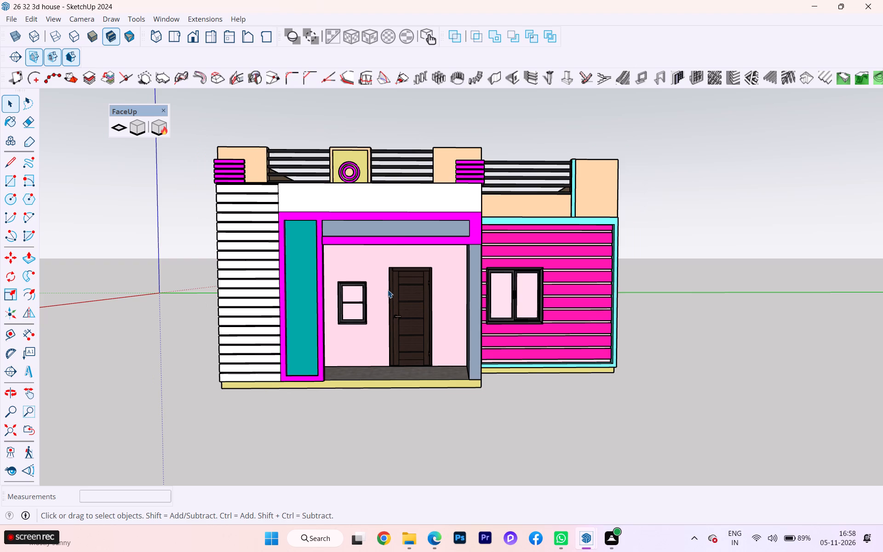
scroll(386, 293, down, 2)
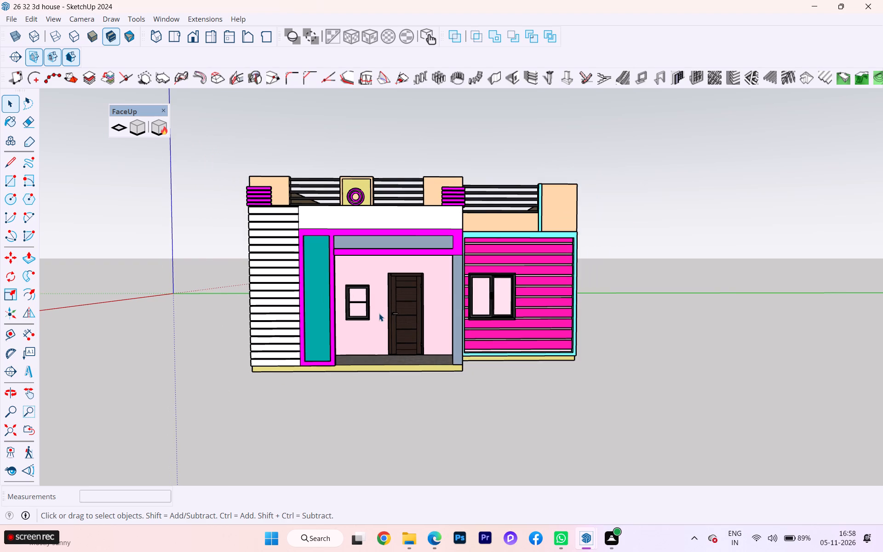
scroll(448, 308, up, 5)
scroll(451, 306, down, 1)
scroll(451, 306, up, 5)
scroll(452, 306, down, 1)
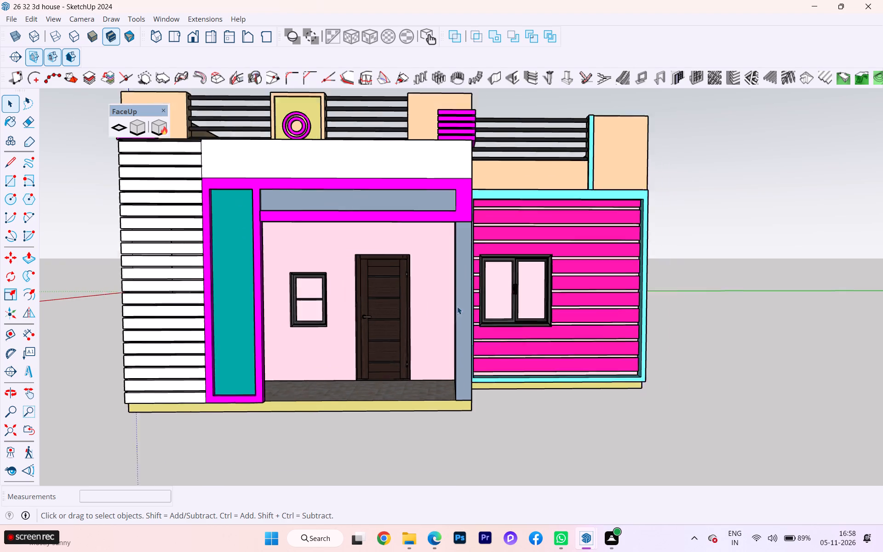
scroll(460, 308, down, 4)
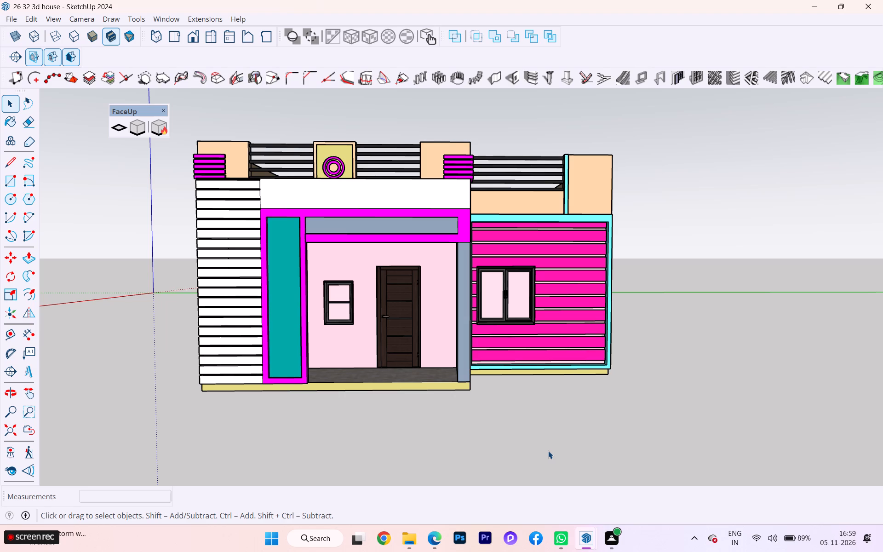
scroll(395, 297, up, 3)
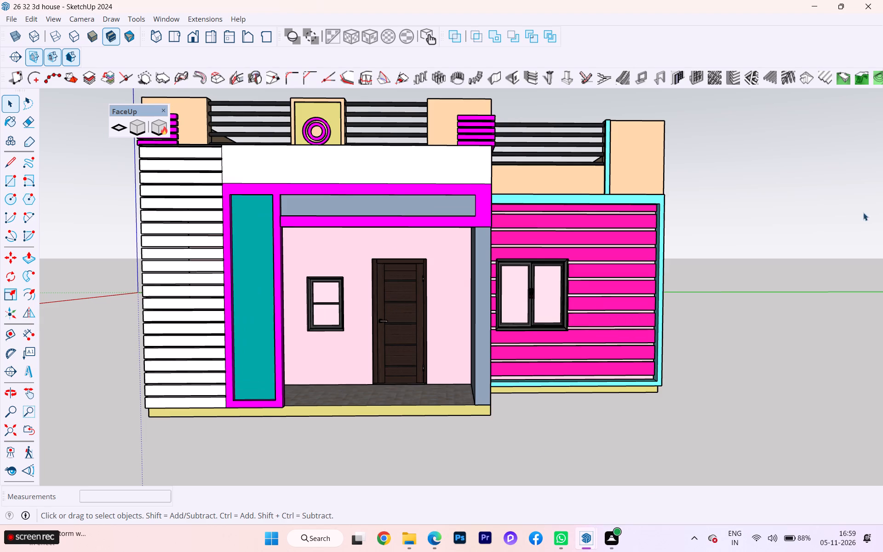
Switch the camera to parallel projection and set the Right standard view of the house's front elevation.
click(59, 17)
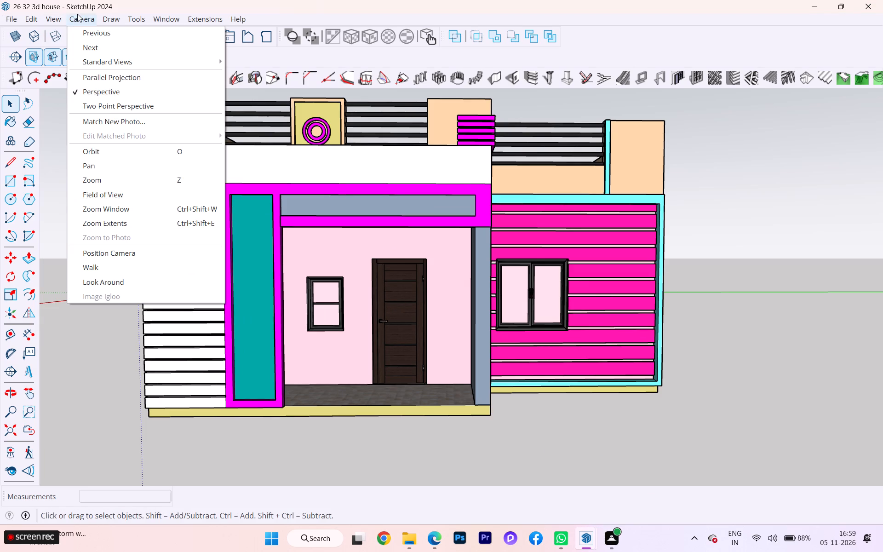
click(104, 76)
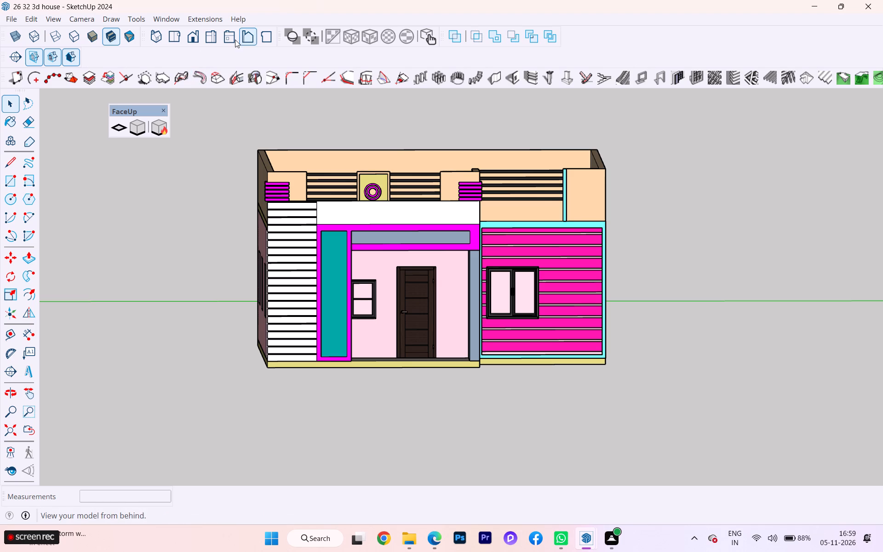
click(207, 38)
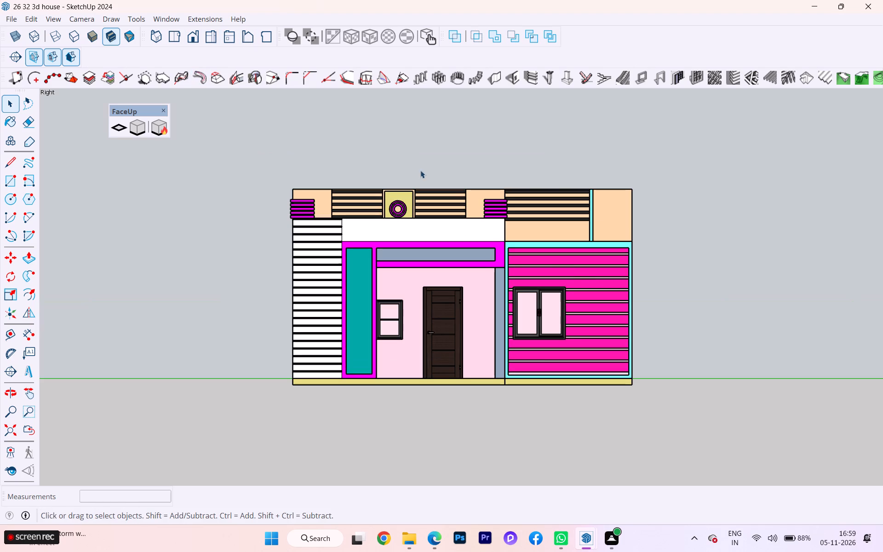
Add a scene of the straight-on front elevation, saving the style changes as a new style, and update the scene.
scroll(585, 267, up, 3)
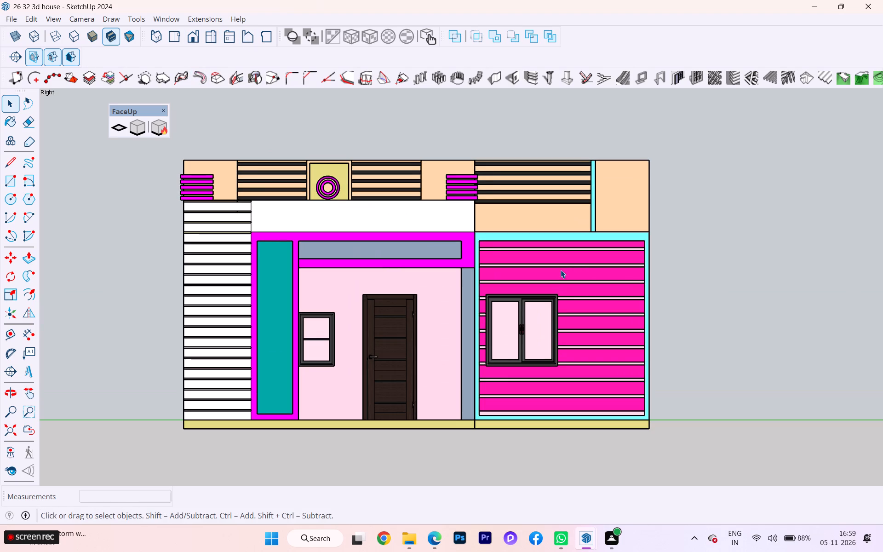
scroll(561, 270, down, 2)
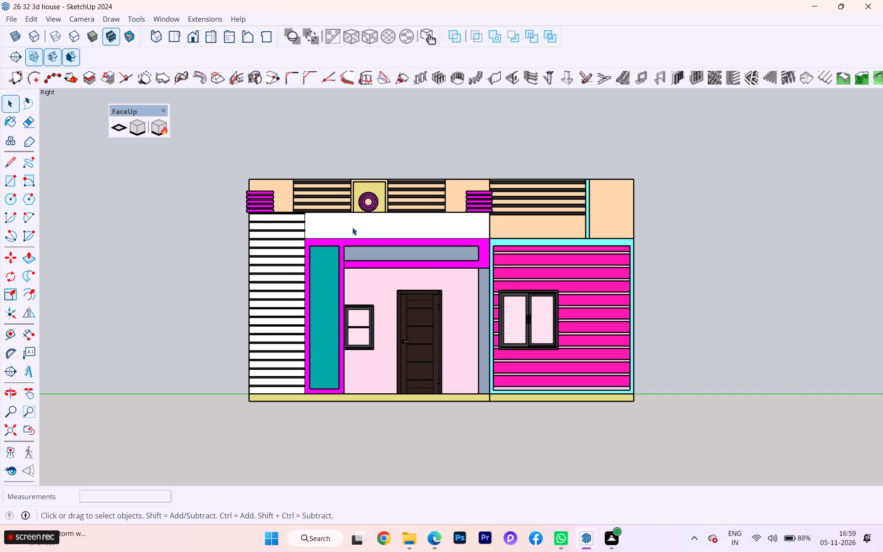
click(34, 13)
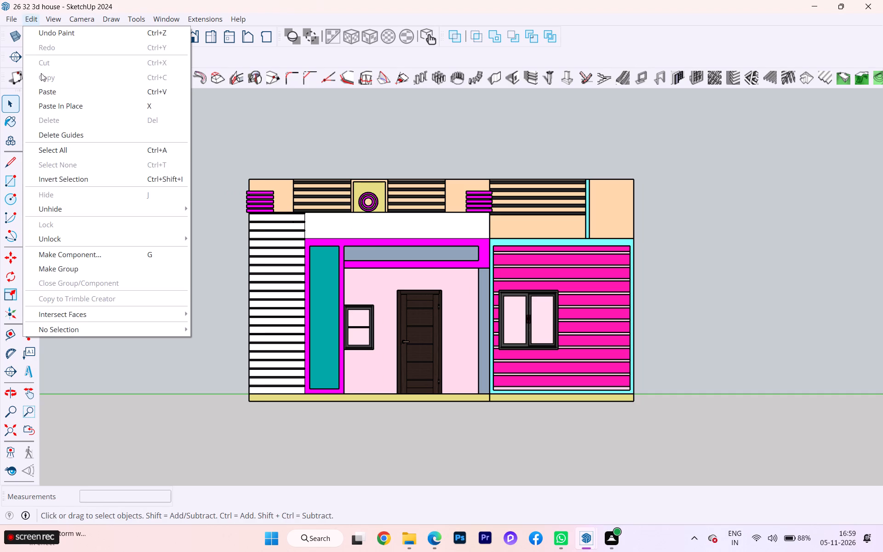
double_click(51, 15)
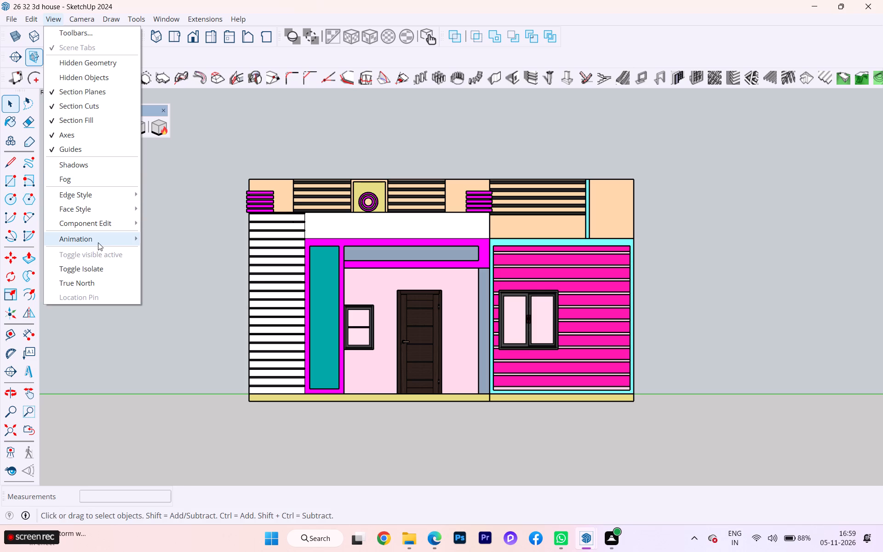
click(98, 242)
click(206, 239)
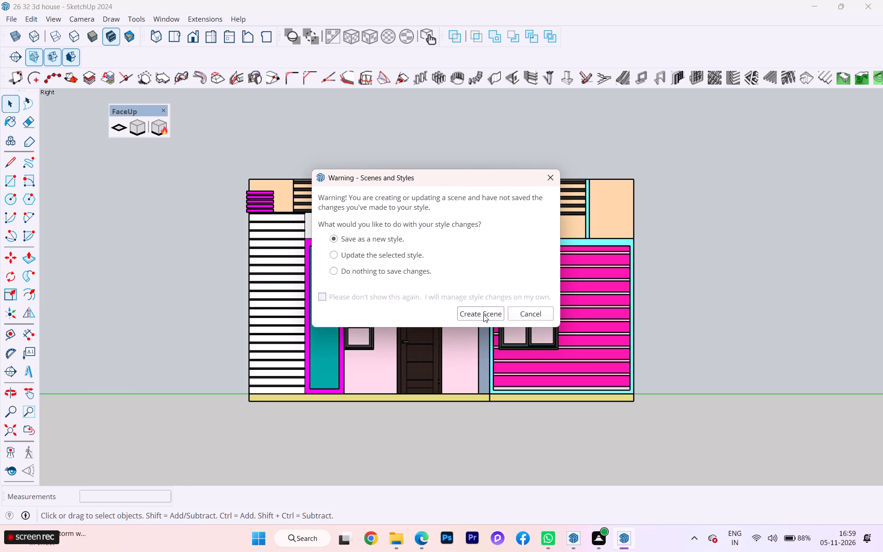
click(478, 315)
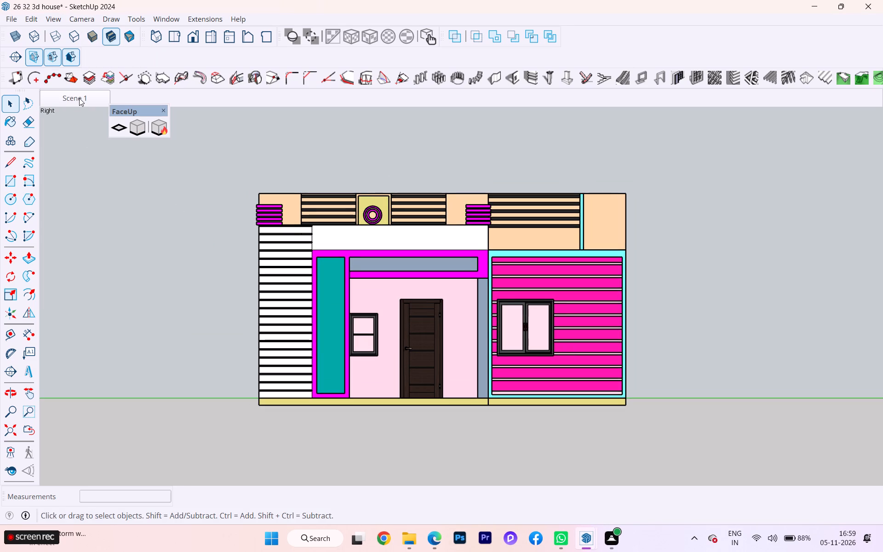
right_click(79, 98)
click(109, 152)
Add a second scene after Scene 1 and set the Front standard view to show the house's side wall with three windows.
click(68, 102)
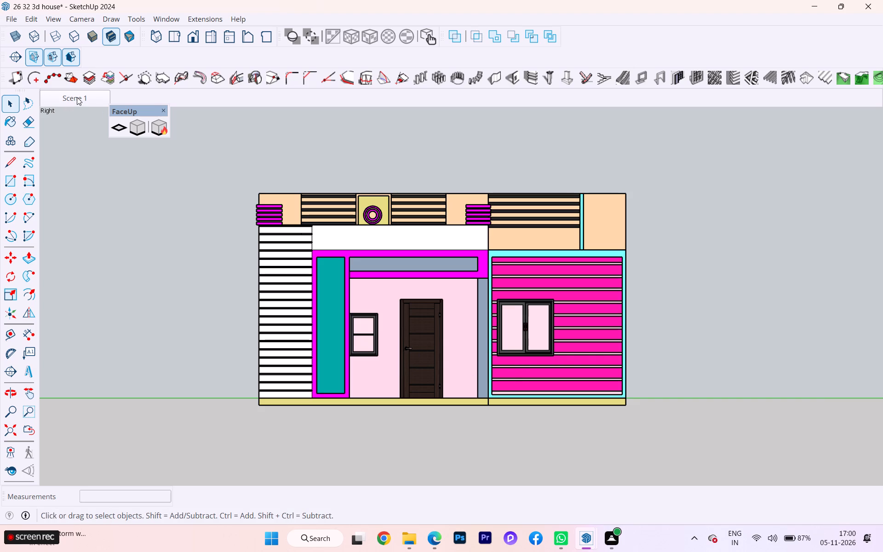
right_click(77, 97)
click(114, 131)
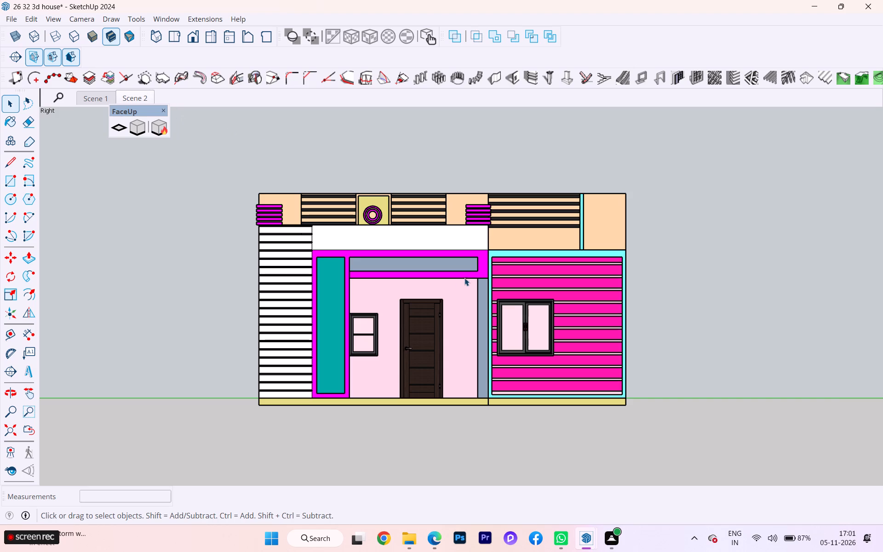
click(198, 38)
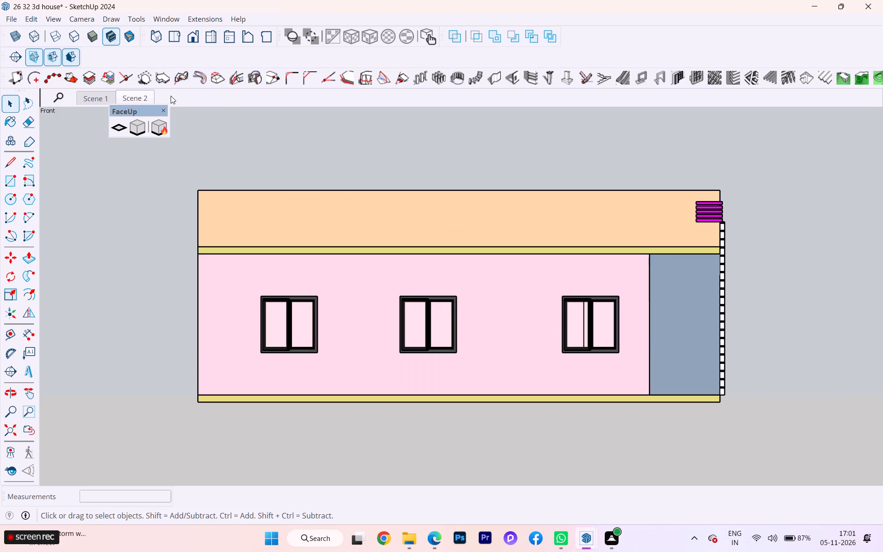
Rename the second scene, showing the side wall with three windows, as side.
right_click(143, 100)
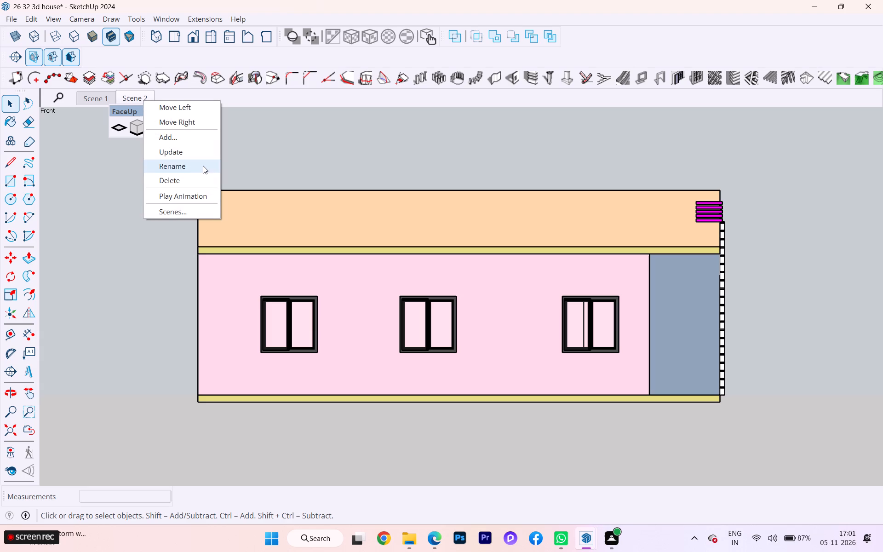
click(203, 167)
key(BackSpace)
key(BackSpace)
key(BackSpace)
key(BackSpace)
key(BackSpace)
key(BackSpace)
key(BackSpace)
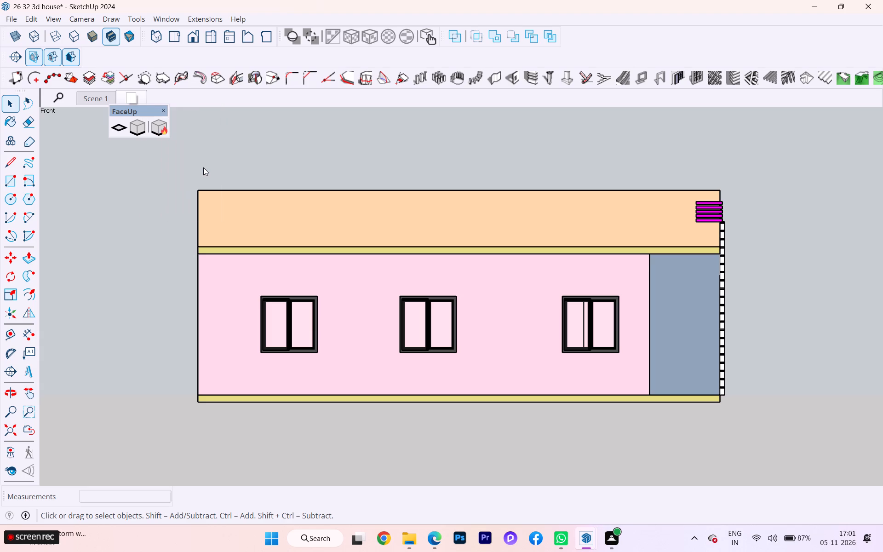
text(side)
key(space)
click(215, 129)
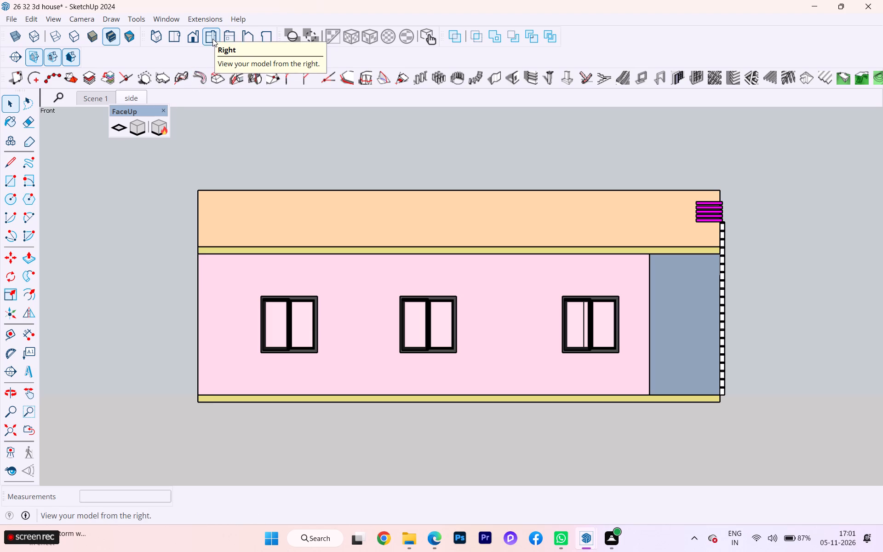
Rename Scene 1, the straight-on front elevation with the door and porch, as right.
click(100, 101)
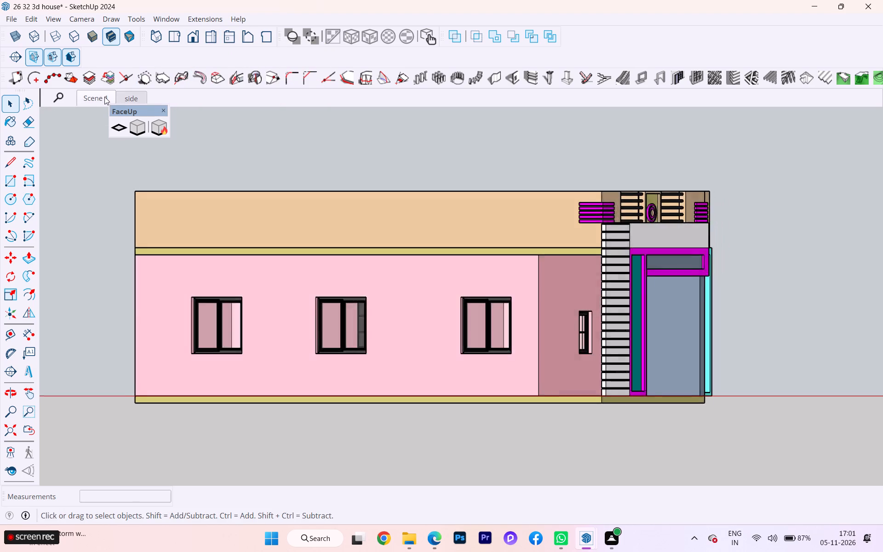
right_click(96, 85)
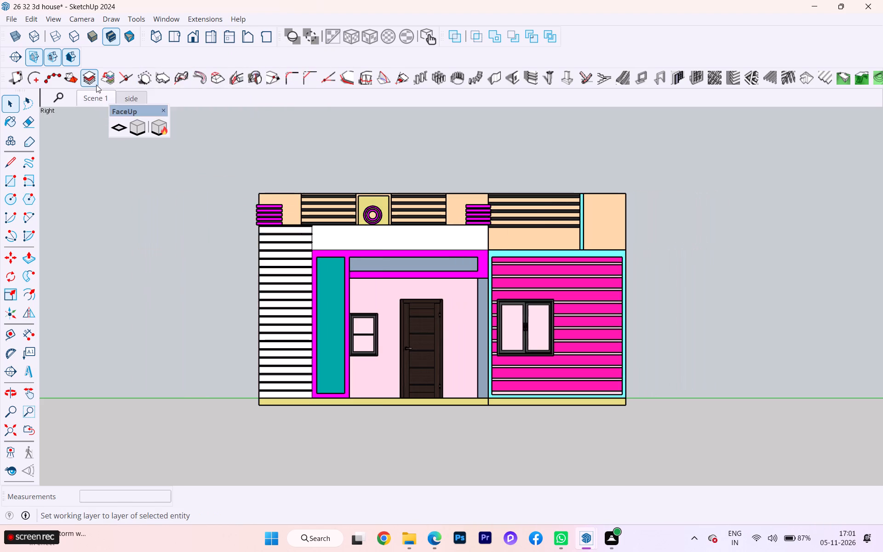
click(81, 95)
right_click(82, 98)
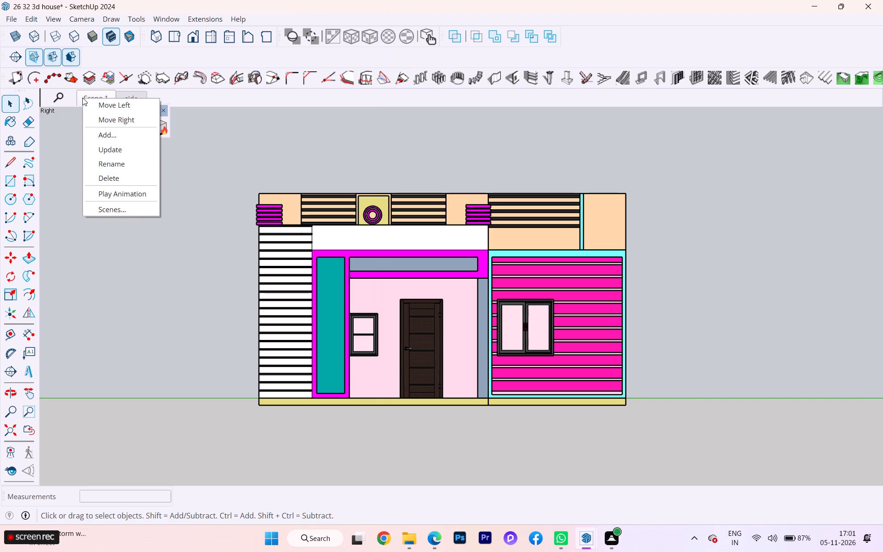
click(111, 163)
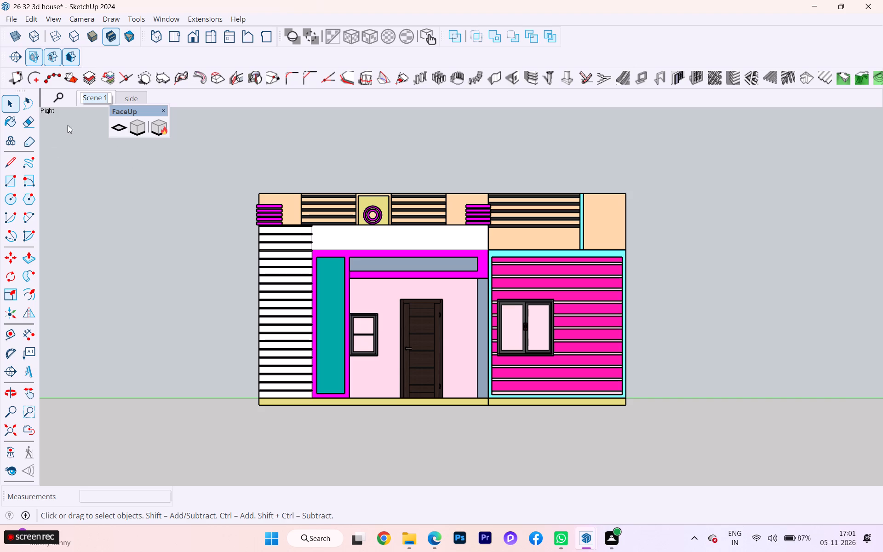
key(BackSpace)
key(BackSpace)
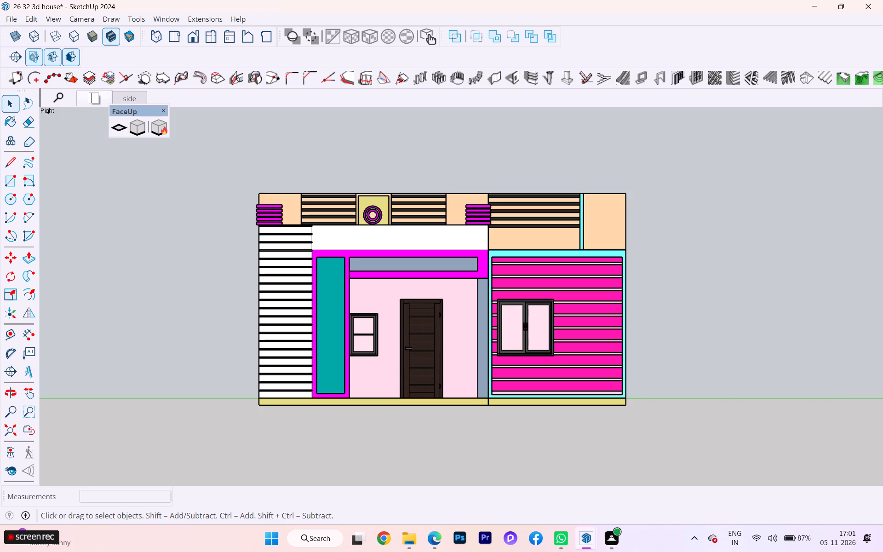
text(right)
click(177, 229)
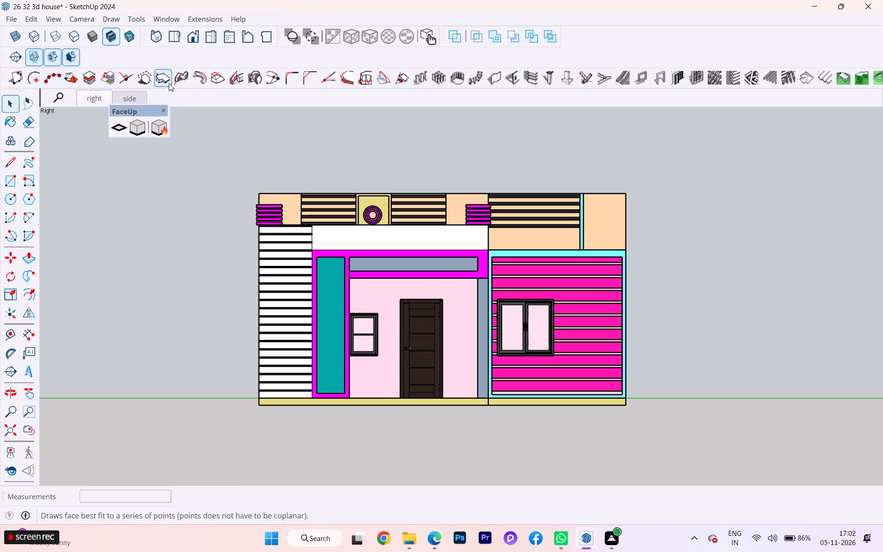
Add a third scene after the side scene.
click(142, 101)
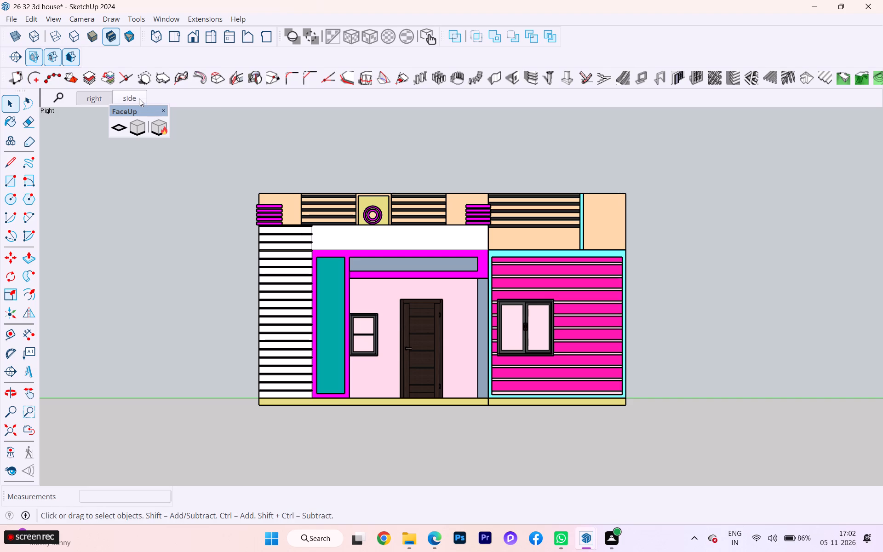
right_click(139, 98)
click(170, 140)
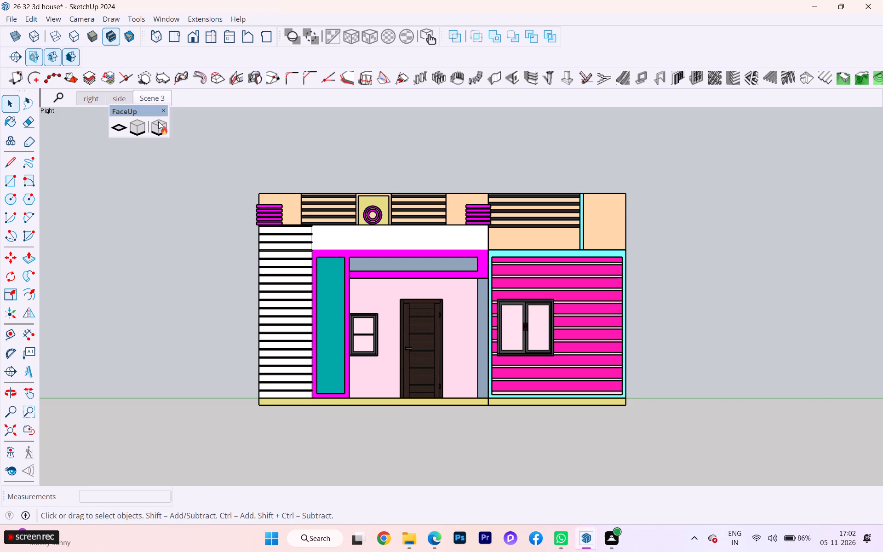
Check the views stored in the right and side scenes, moving the floating FaceUp palette clear of the scene names.
click(116, 97)
click(99, 99)
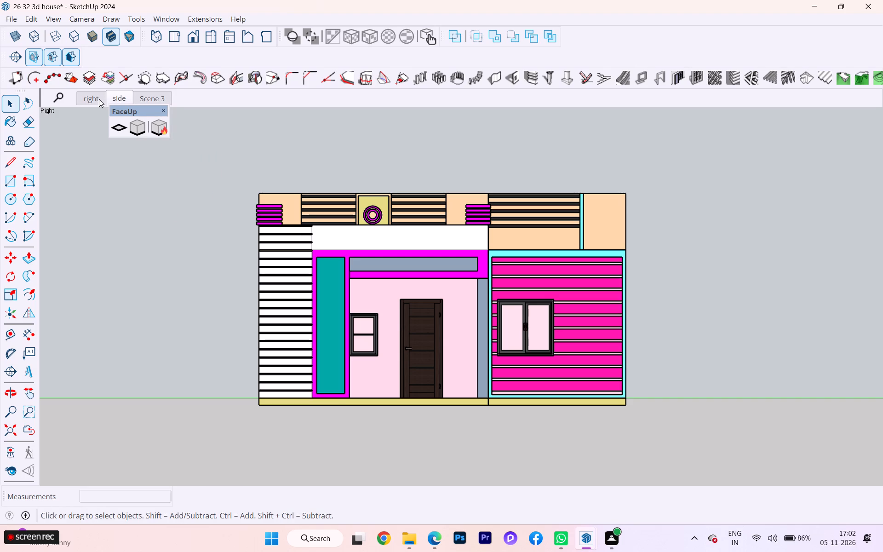
click(116, 98)
drag(148, 109, 163, 150)
click(182, 122)
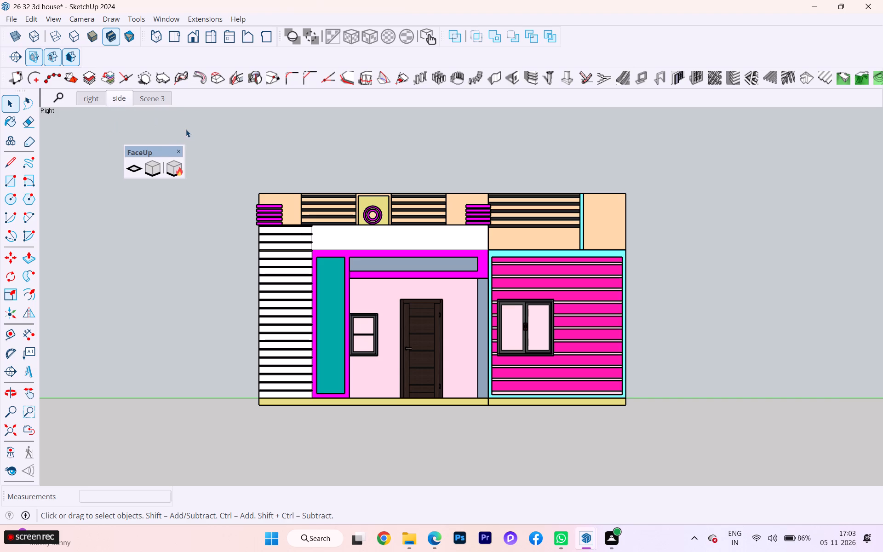
click(116, 94)
double_click(116, 94)
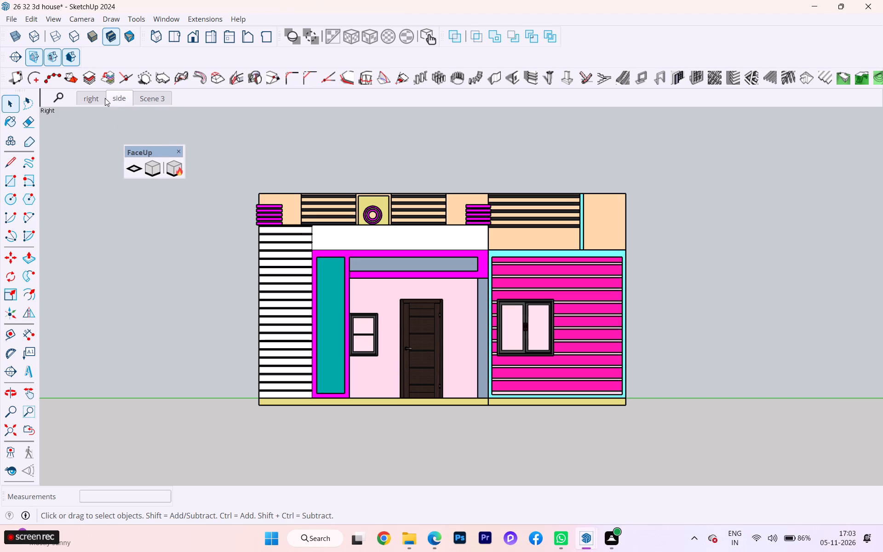
click(95, 98)
click(197, 121)
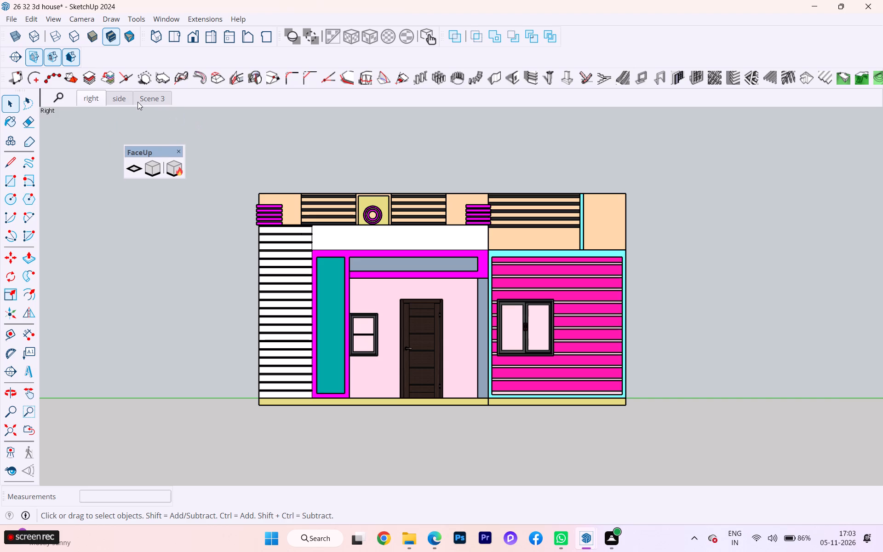
click(124, 97)
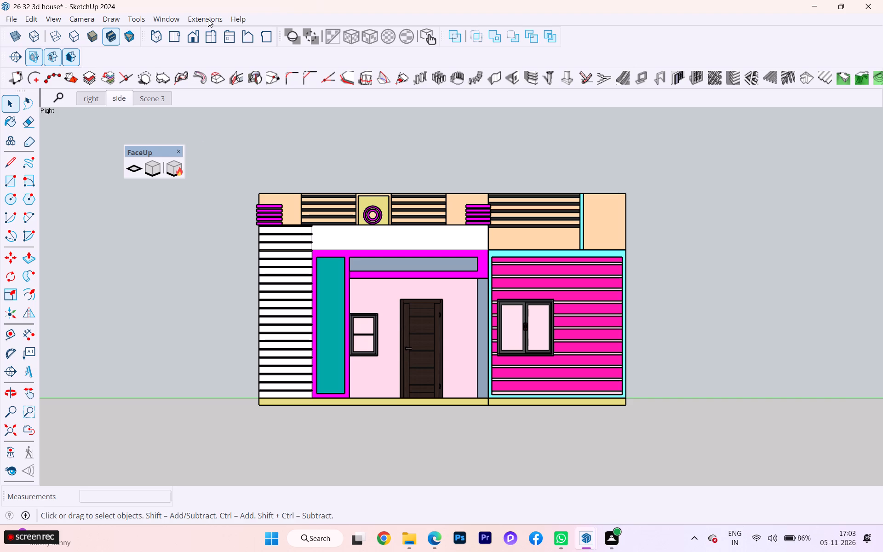
Examine the house in the Left, Back, Bottom, Right and Top standard views and orbit around its rear wall.
click(228, 39)
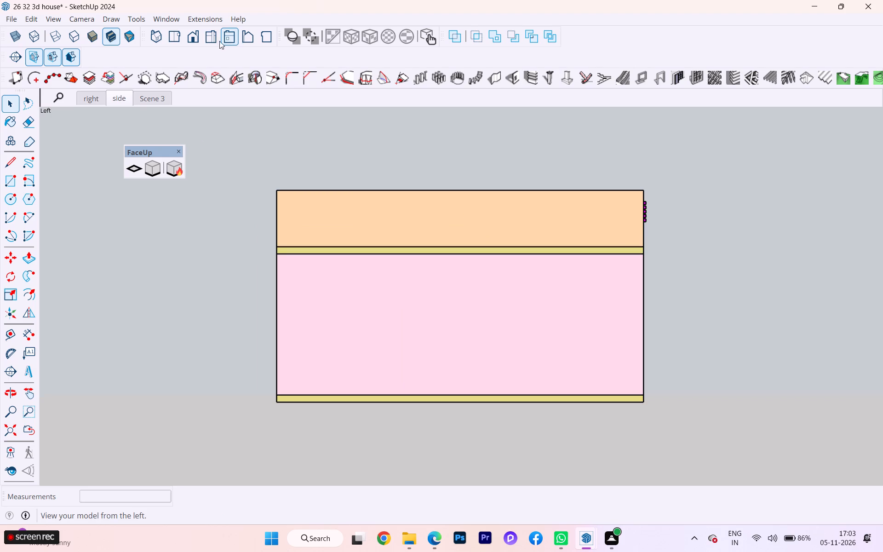
click(232, 40)
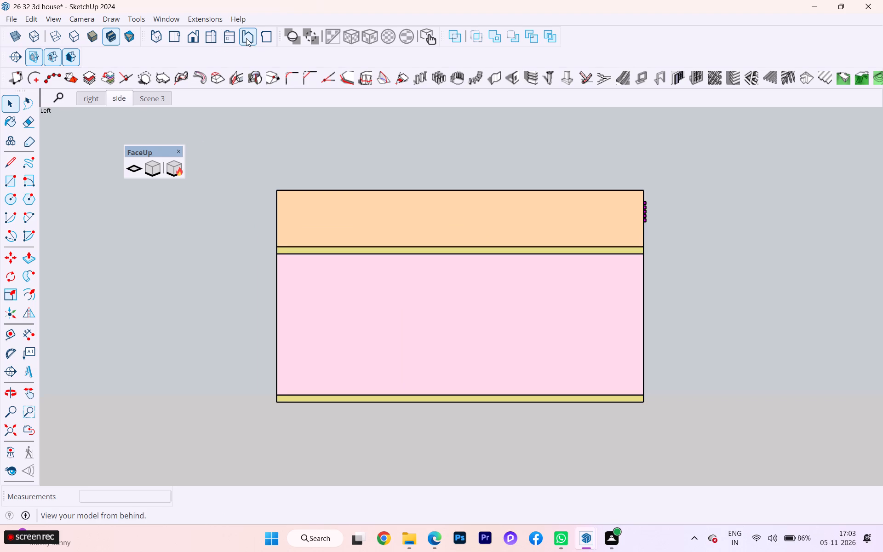
click(246, 38)
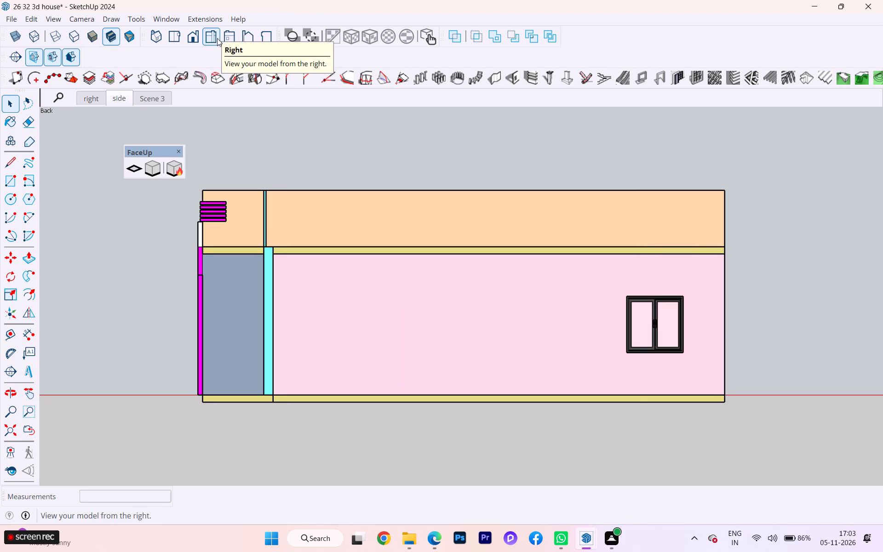
click(266, 39)
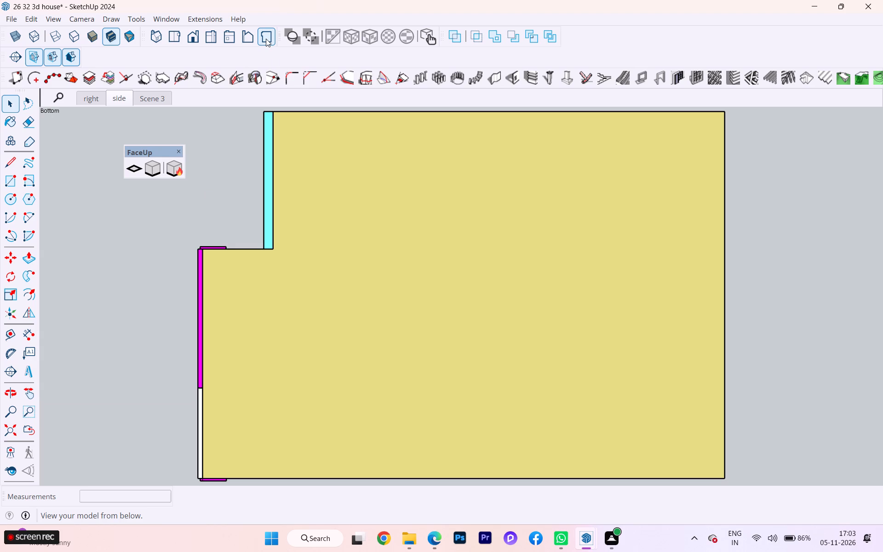
click(226, 37)
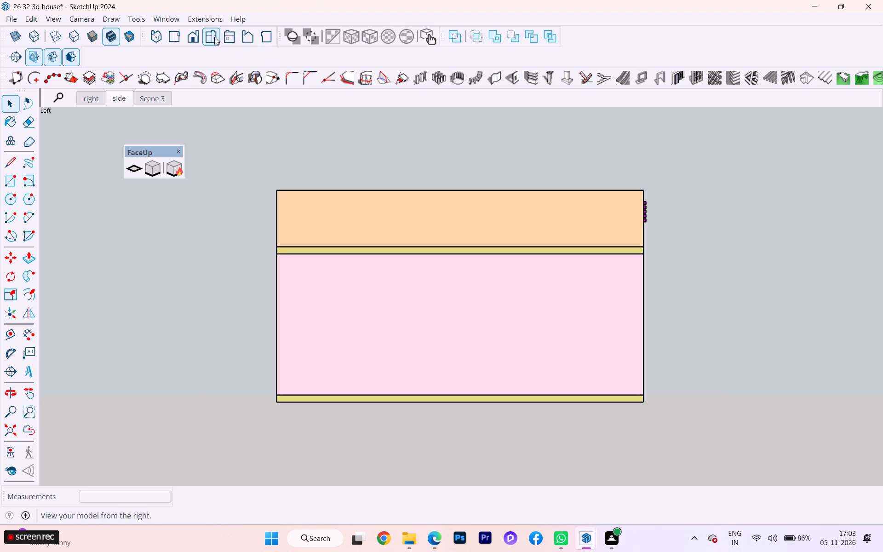
click(211, 37)
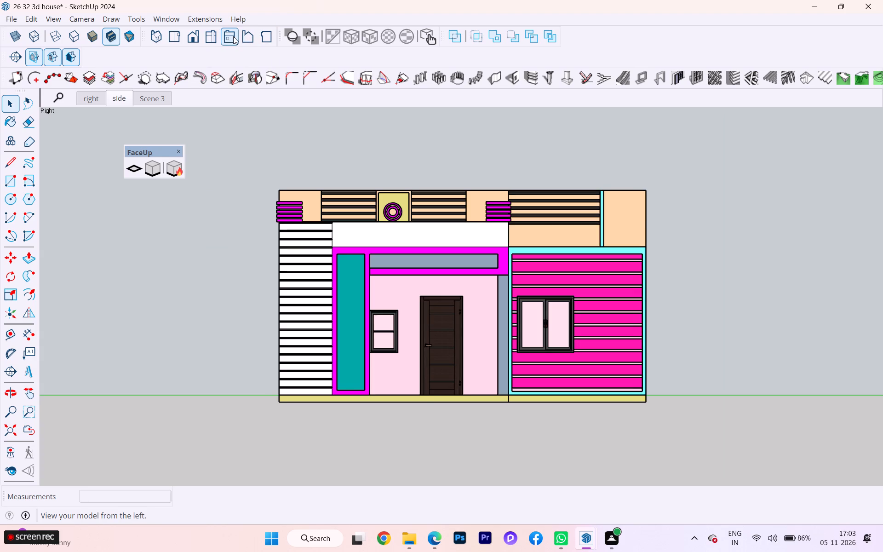
click(233, 36)
scroll(690, 316, down, 4)
scroll(690, 316, up, 1)
scroll(690, 316, down, 2)
scroll(690, 316, up, 4)
scroll(687, 306, down, 4)
middle_drag(687, 306, 686, 306)
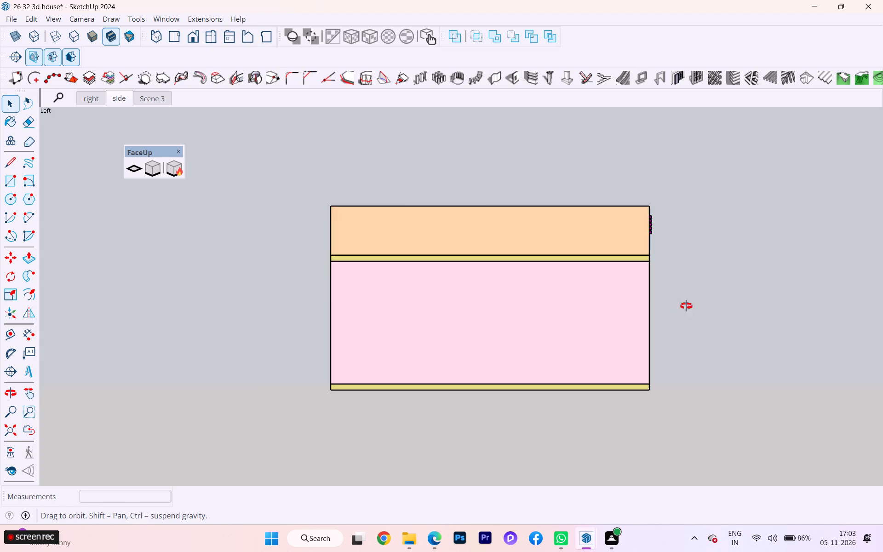
middle_drag(686, 306, 656, 314)
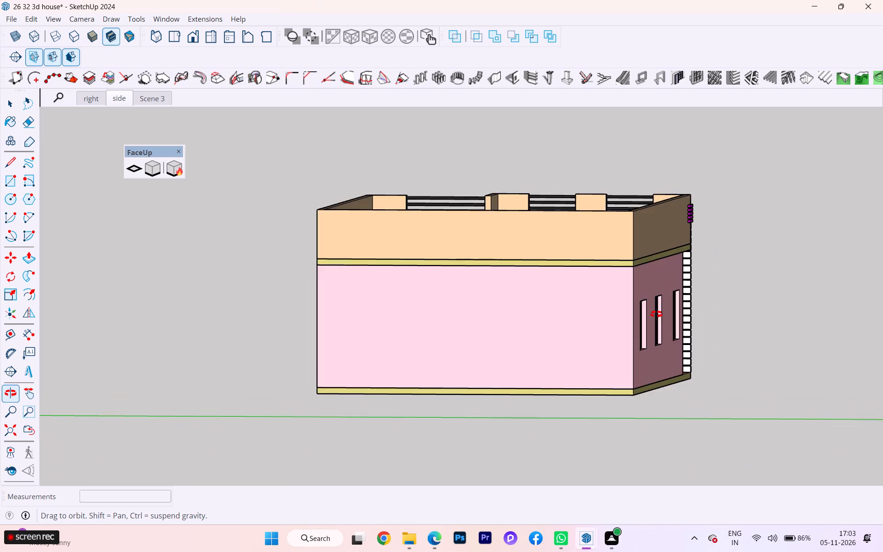
middle_drag(656, 314, 721, 310)
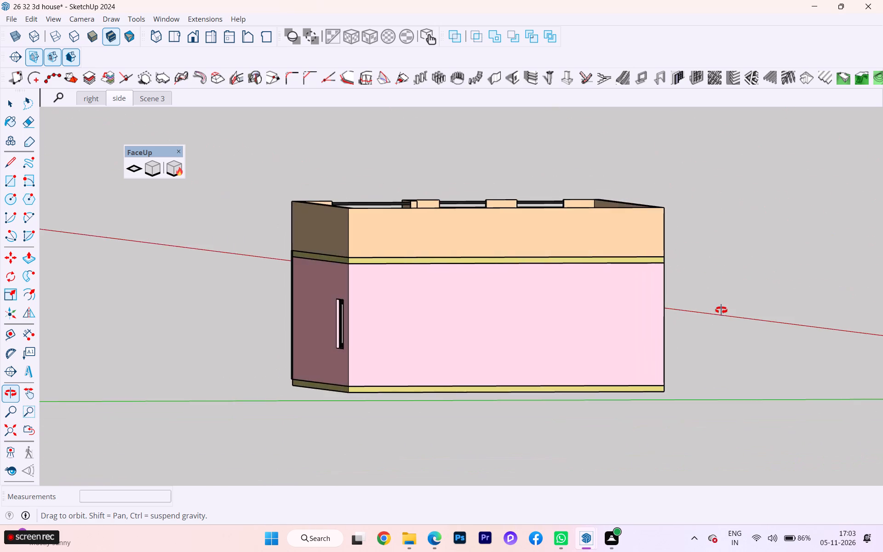
middle_drag(721, 310, 697, 299)
click(176, 42)
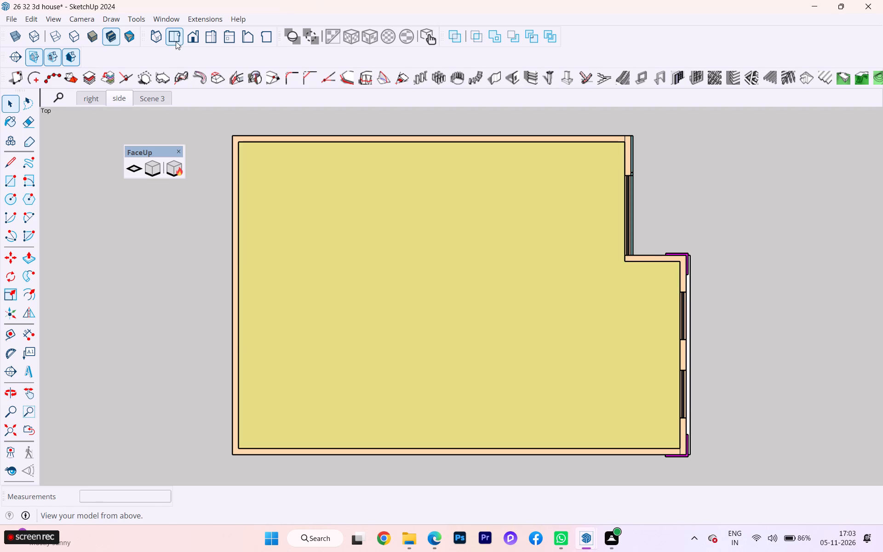
Set the Front standard view of the three-window wall, rename the side scene as front and update it.
click(190, 42)
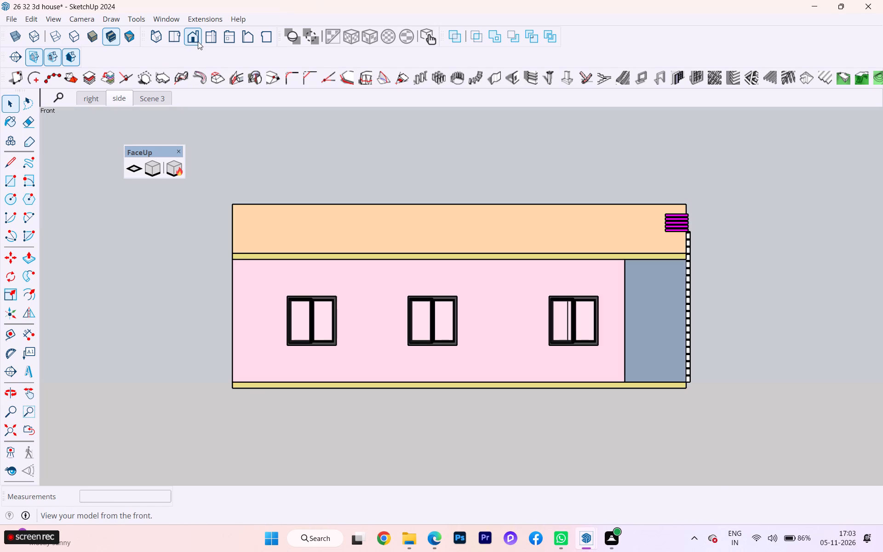
right_click(123, 97)
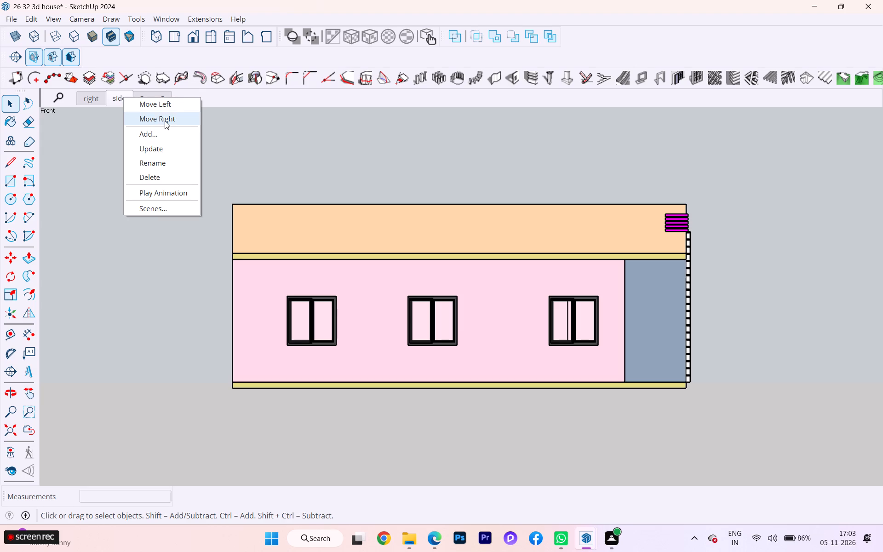
click(164, 160)
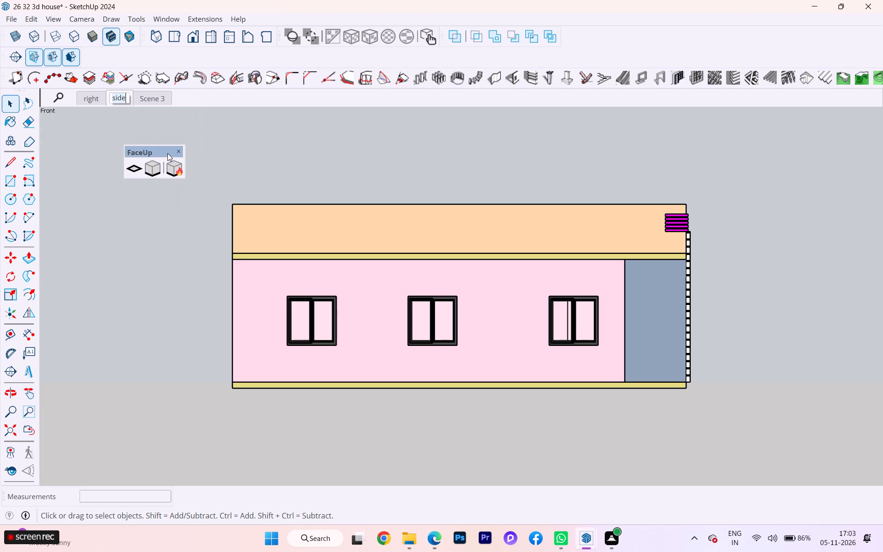
key(BackSpace)
text(front)
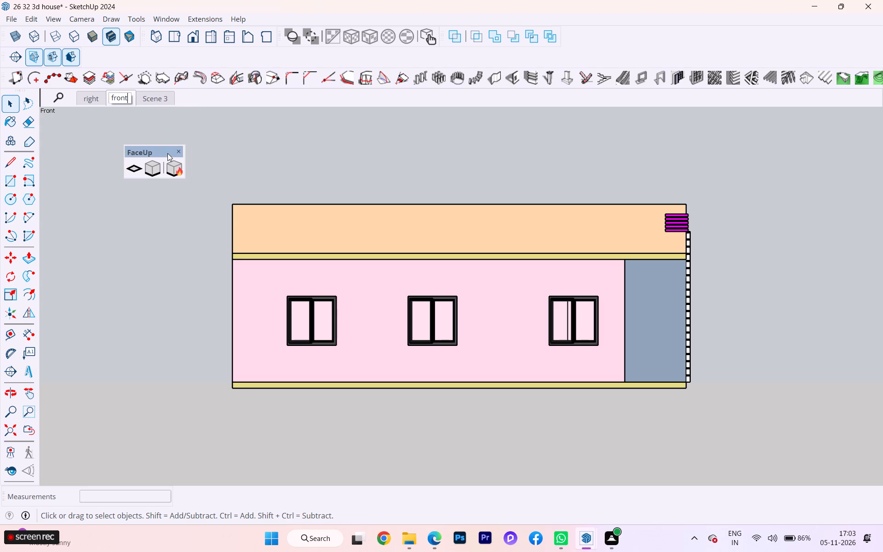
click(222, 148)
right_click(126, 96)
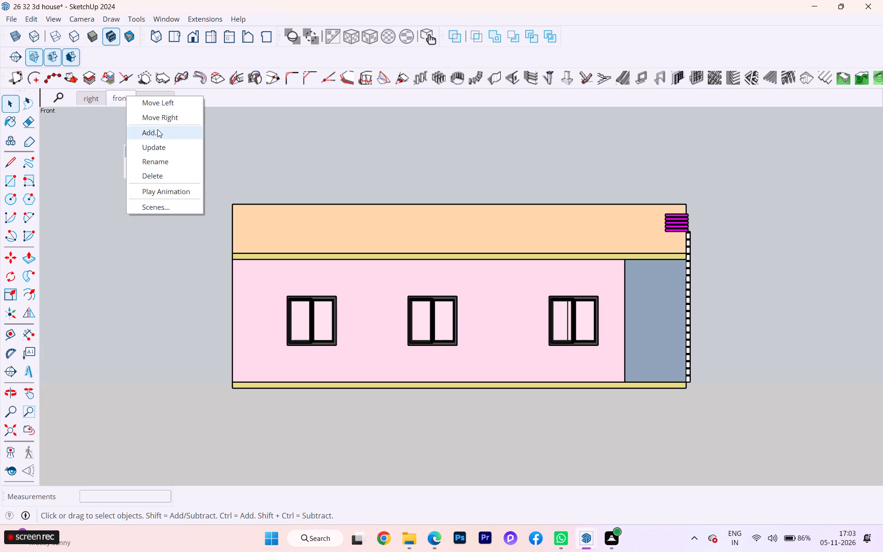
click(158, 147)
Recall the right scene to check its stored elevation of the door and porch.
click(90, 98)
double_click(88, 100)
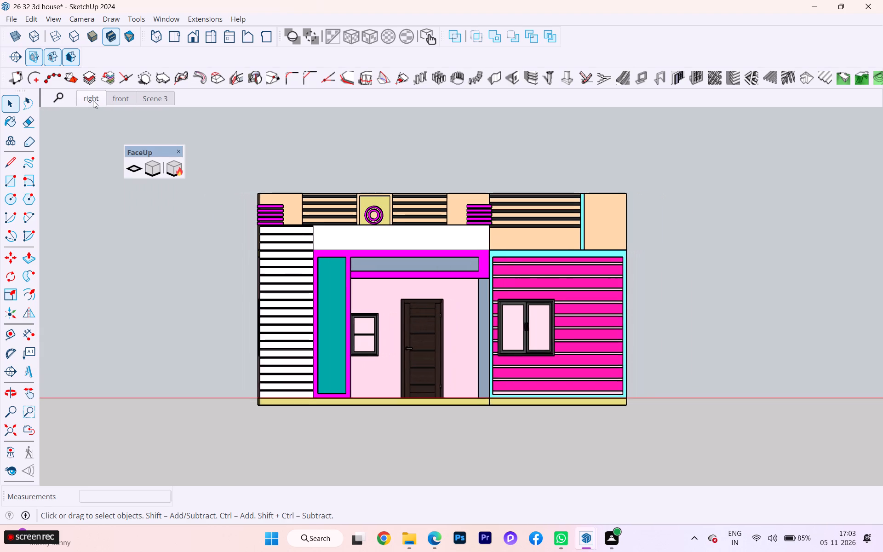
Update the right scene with the current Right elevation showing the door and porch.
right_click(93, 100)
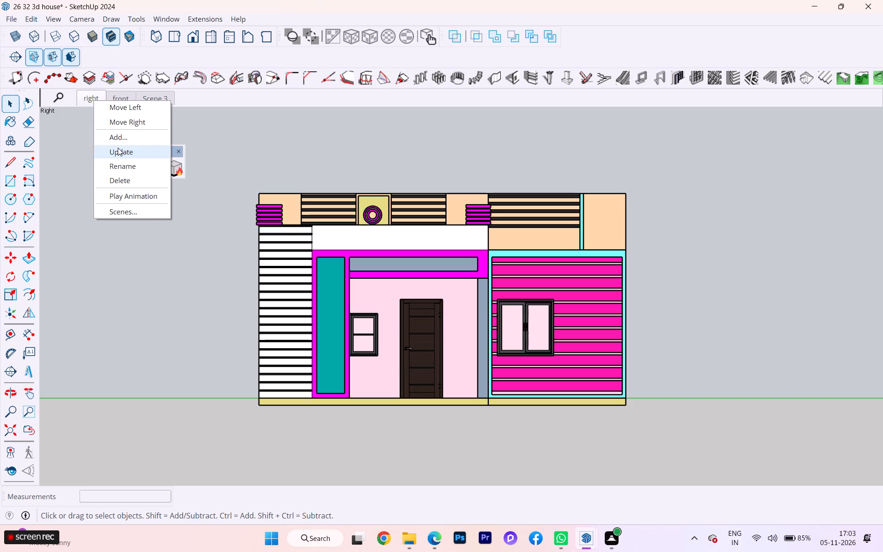
click(118, 148)
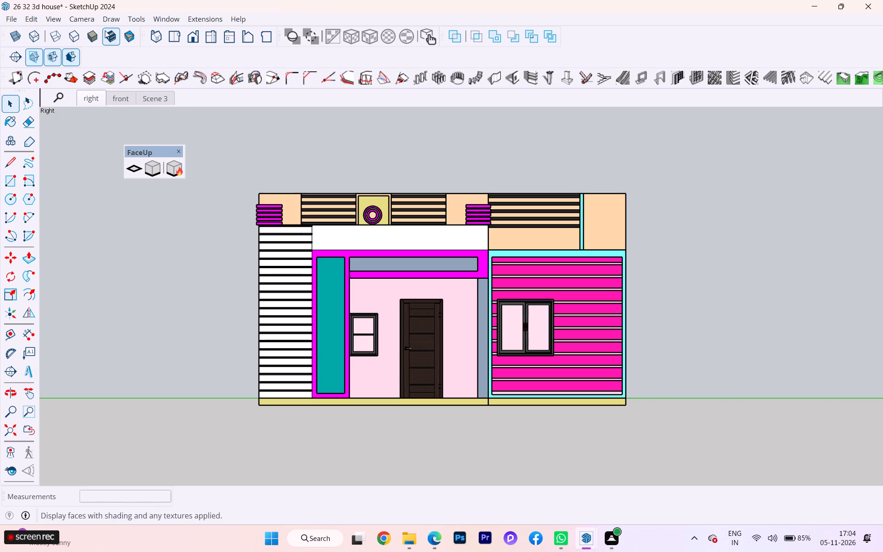
Compare the right elevation in the Hidden Line, Shaded, Shaded With Textures and Monochrome face styles.
click(72, 35)
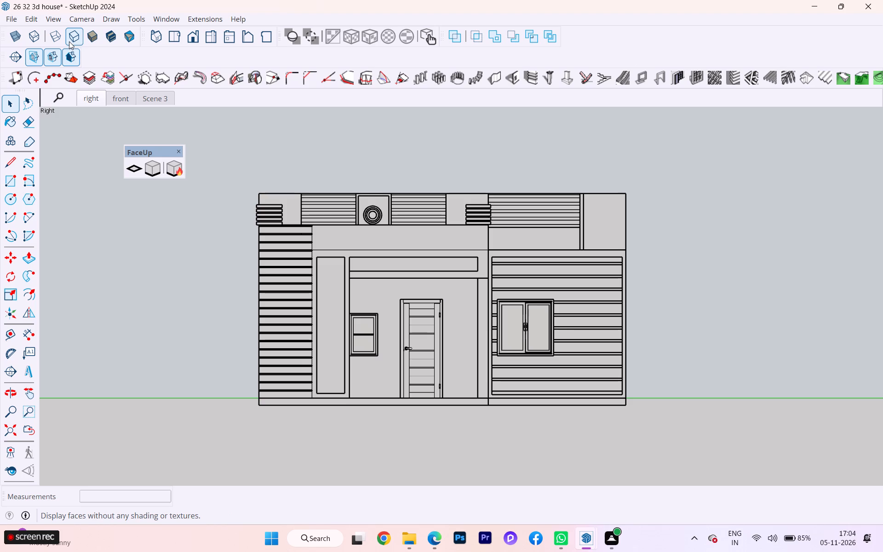
click(94, 41)
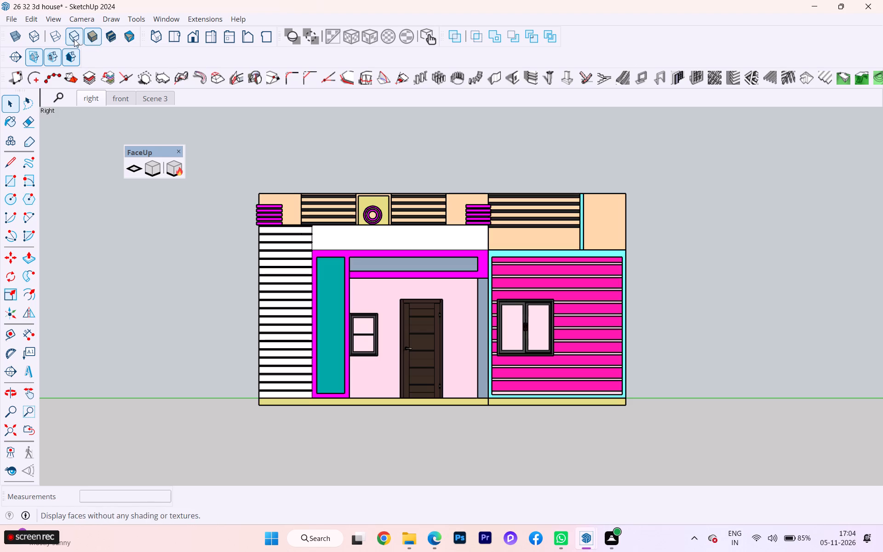
click(132, 36)
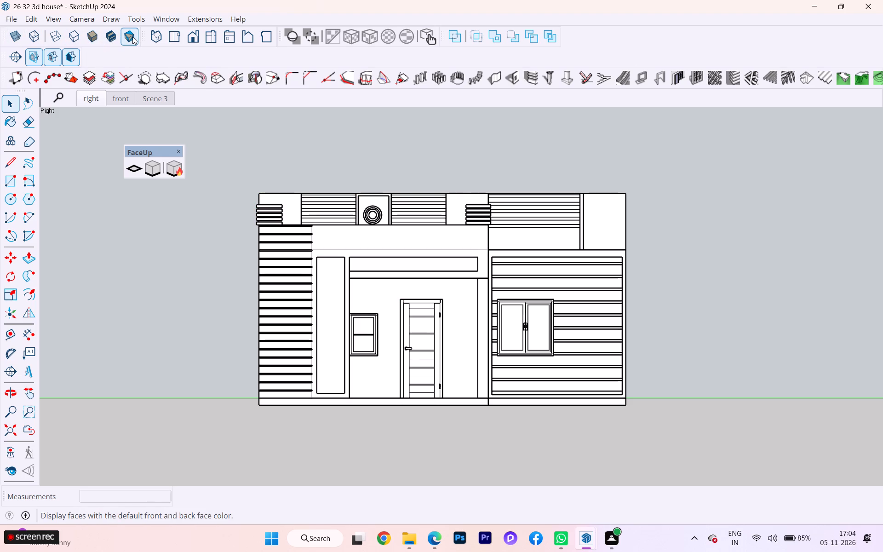
click(105, 39)
click(105, 39)
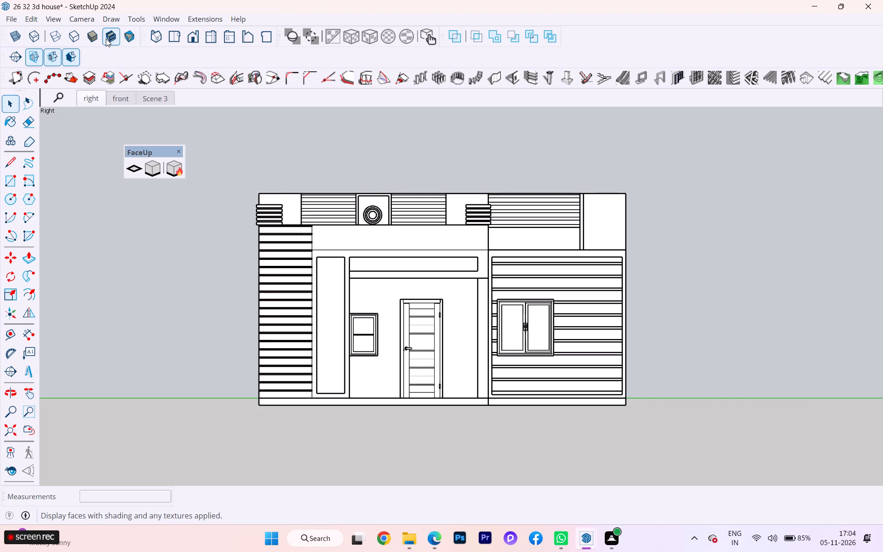
click(93, 38)
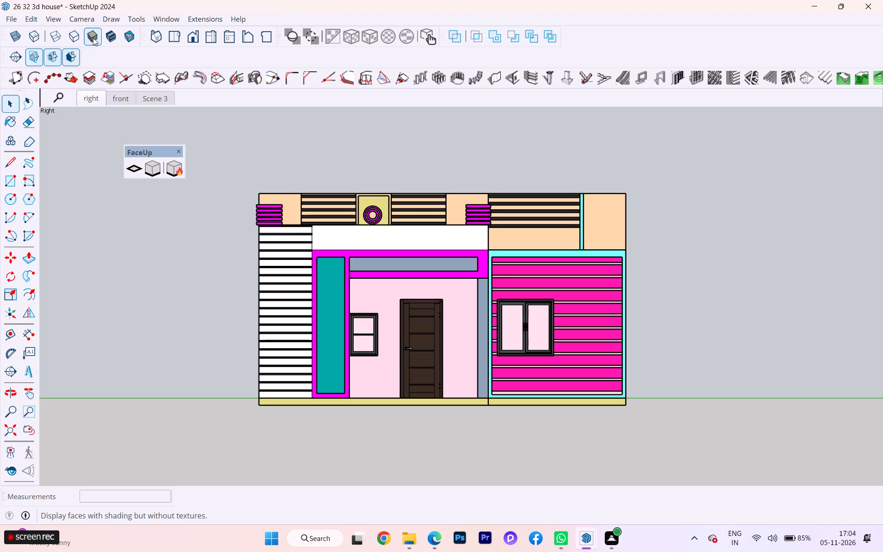
click(93, 38)
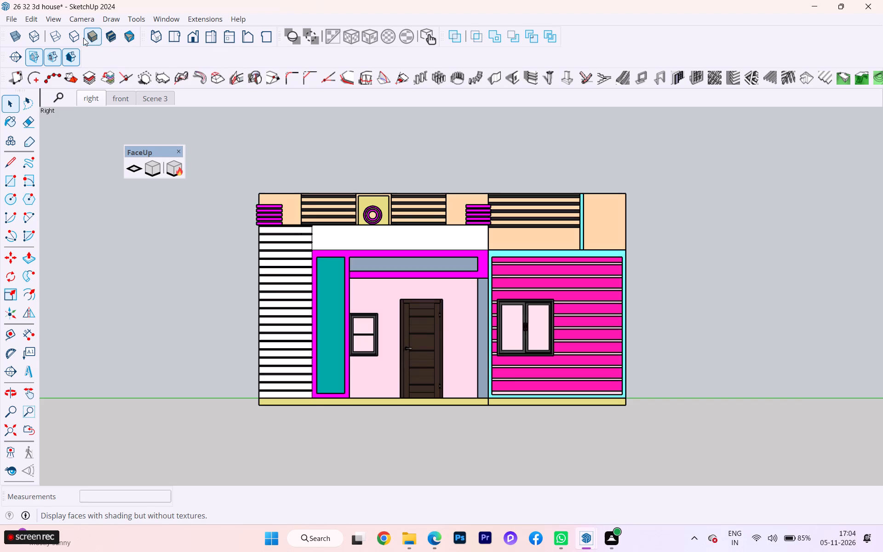
click(73, 34)
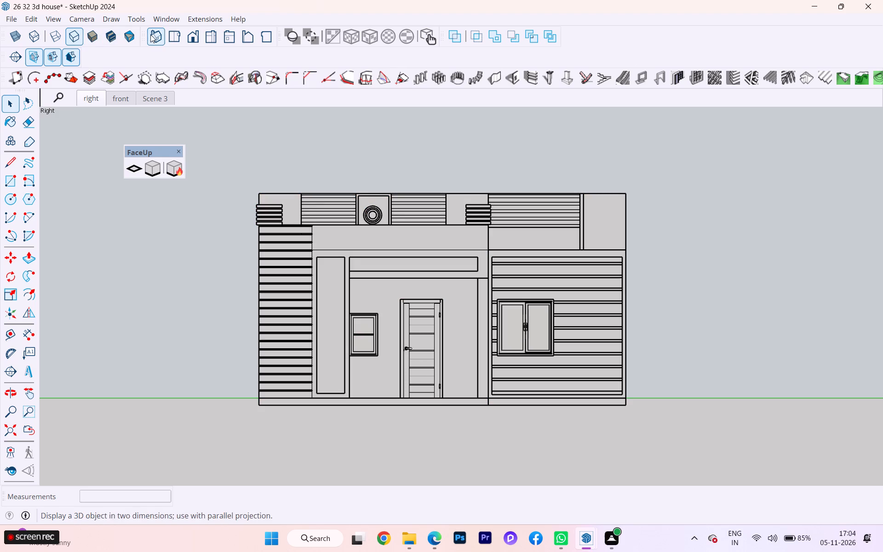
click(125, 40)
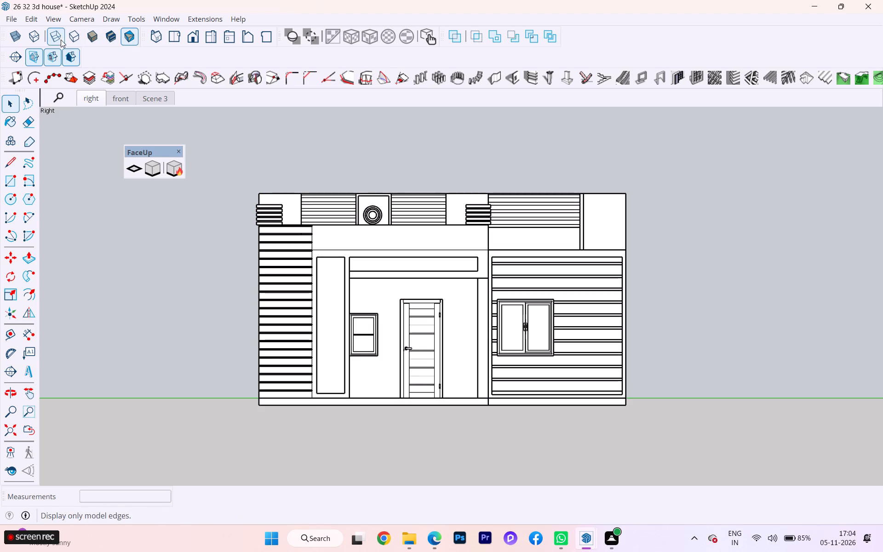
Compare the right elevation's face styles with back edges displayed, ending with back edges off and Shaded With Textures.
click(23, 40)
click(35, 36)
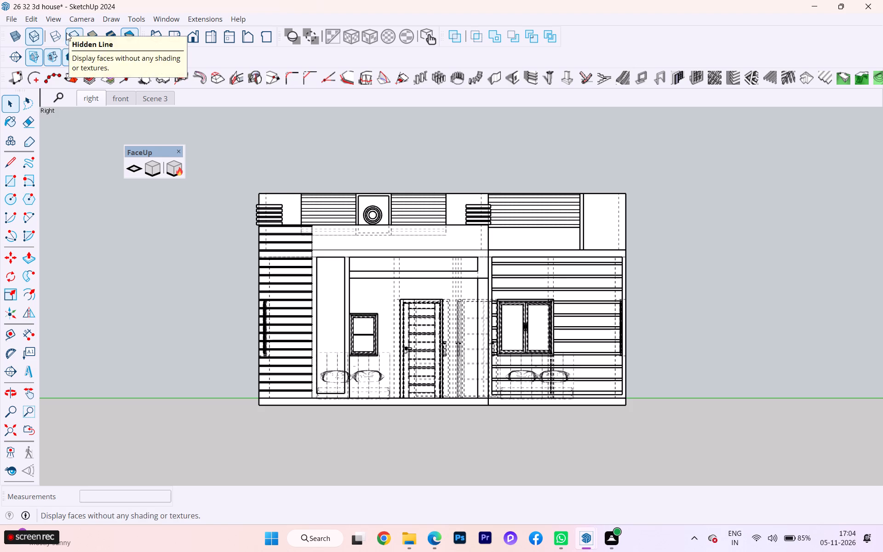
click(58, 34)
click(78, 35)
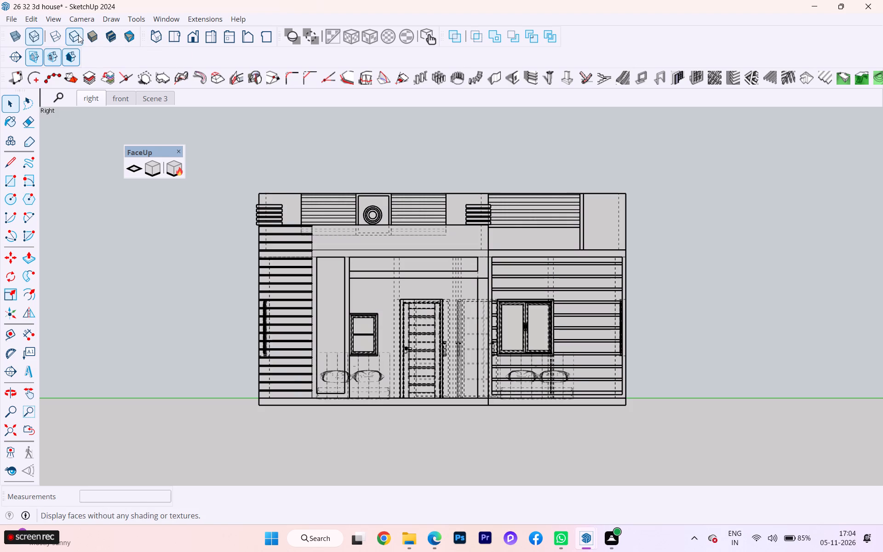
click(91, 35)
click(107, 34)
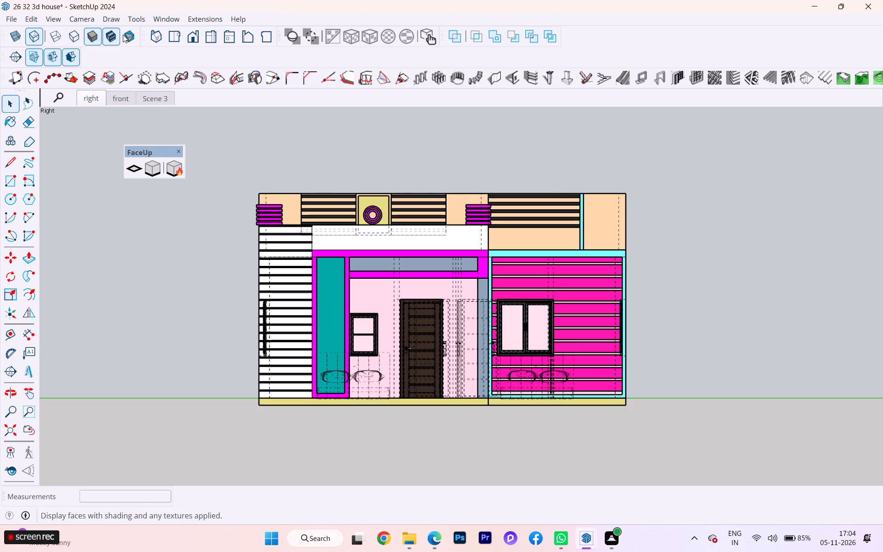
click(124, 34)
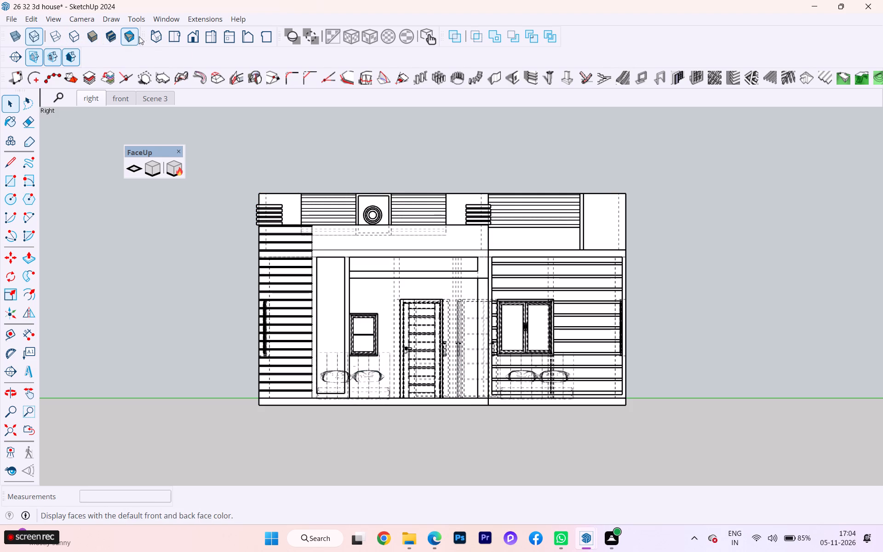
click(34, 34)
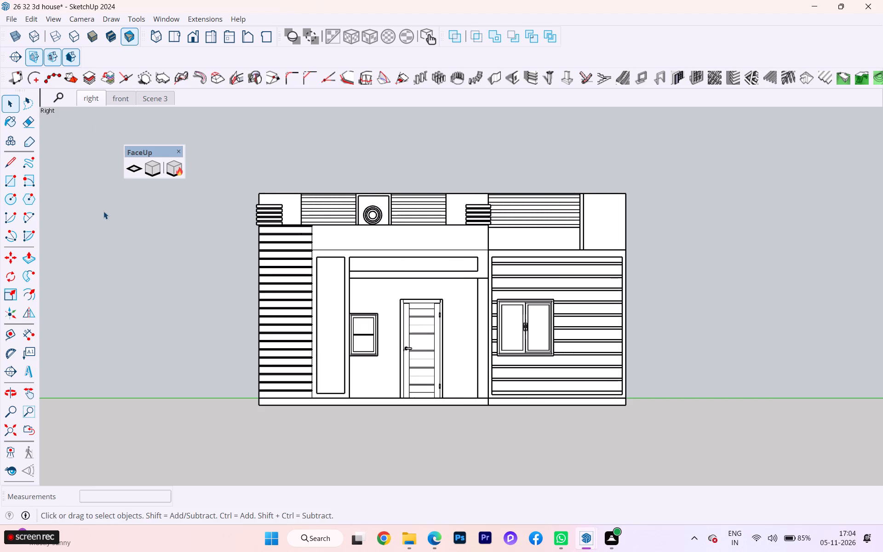
click(103, 211)
click(110, 38)
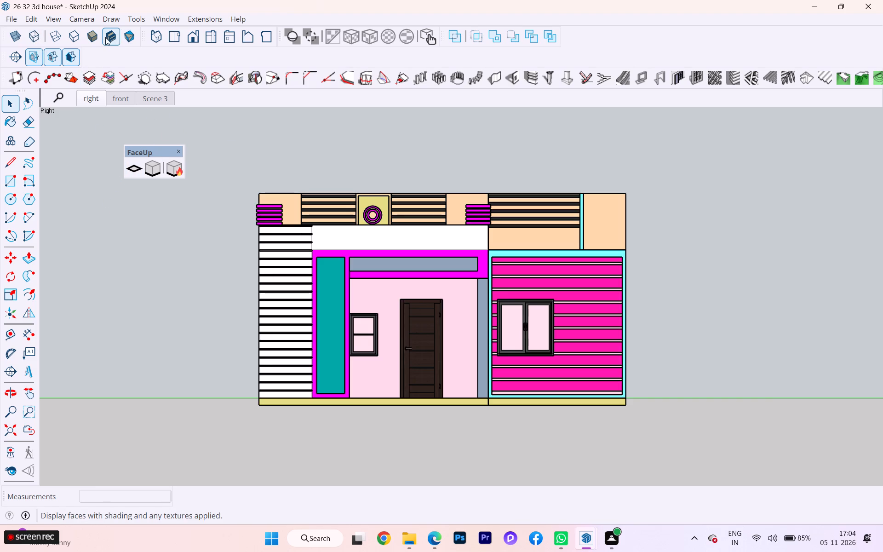
click(207, 258)
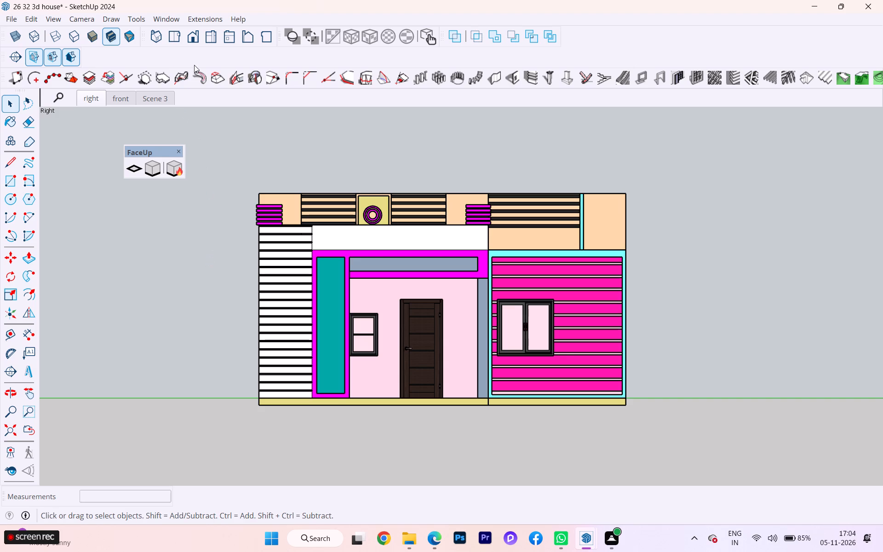
Recall Scene 3 and set the Left standard view for it.
click(161, 98)
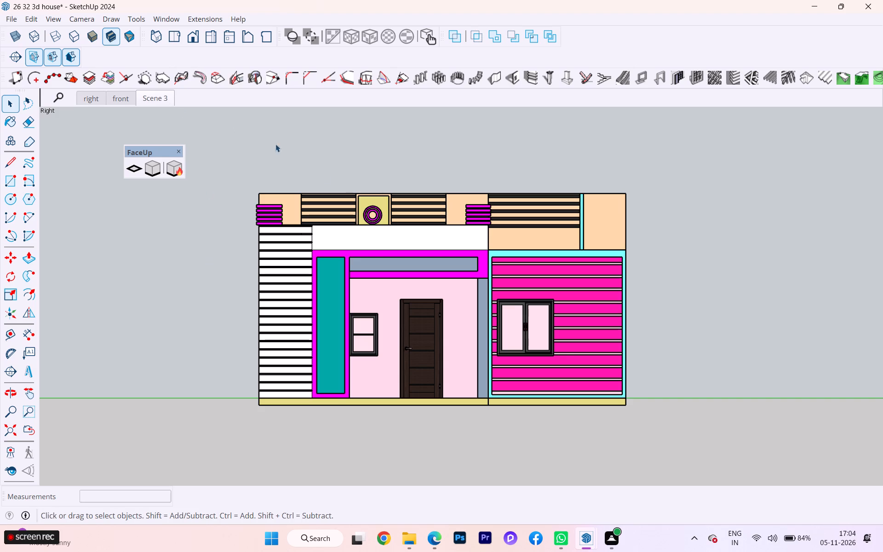
click(247, 41)
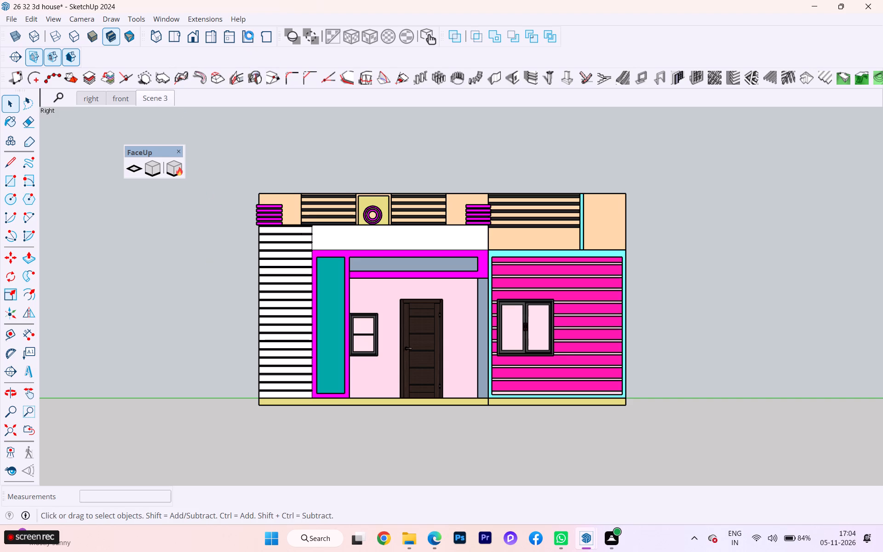
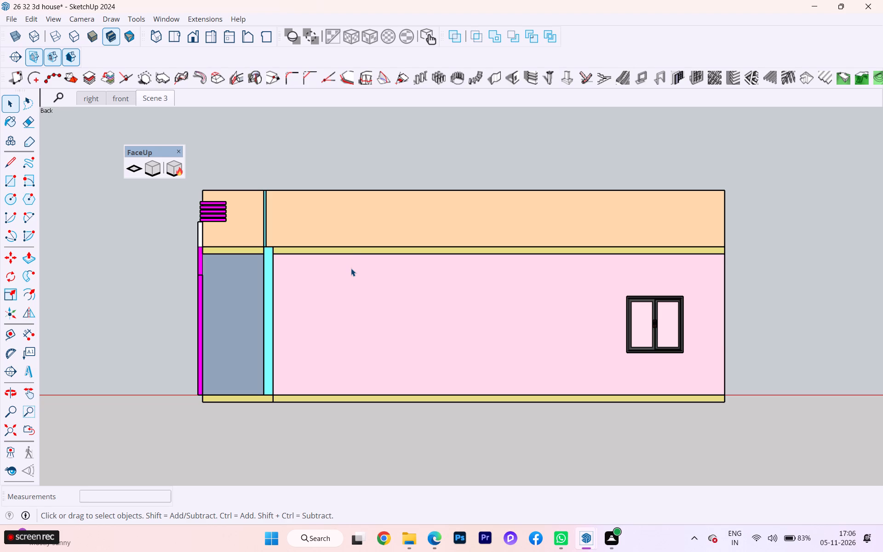
Switch to the "right" scene and send the house model to LayOut, saving the model first.
click(86, 99)
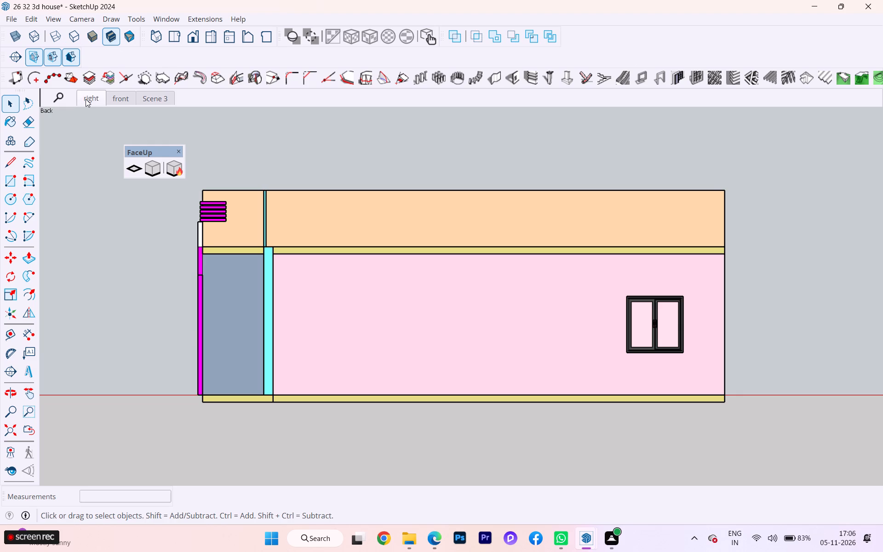
click(14, 17)
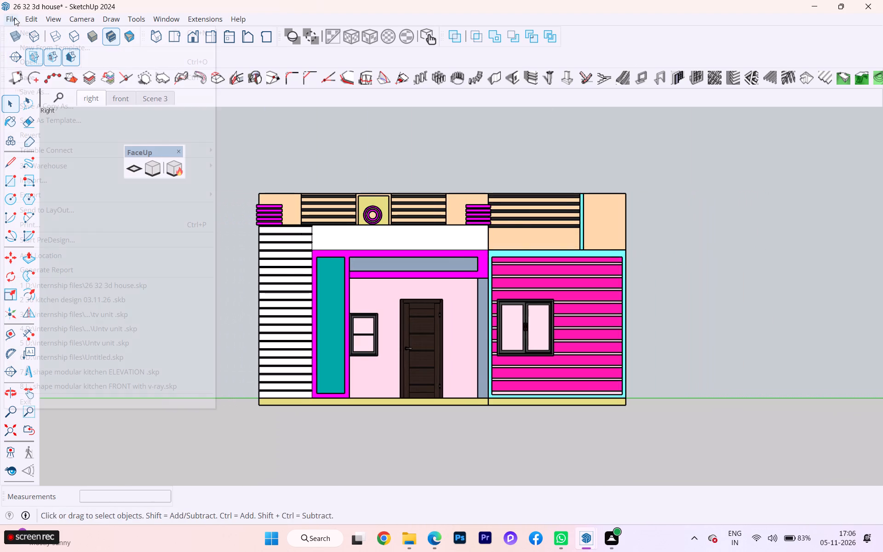
click(71, 213)
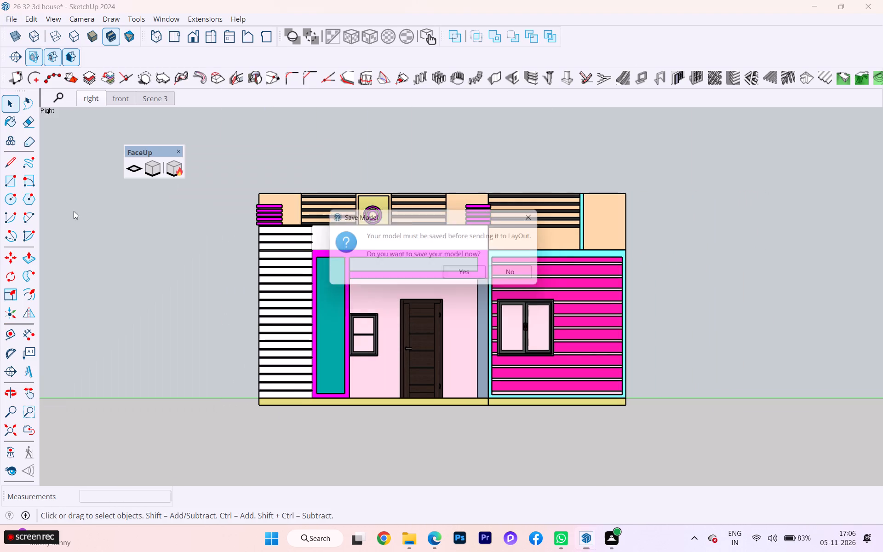
click(479, 274)
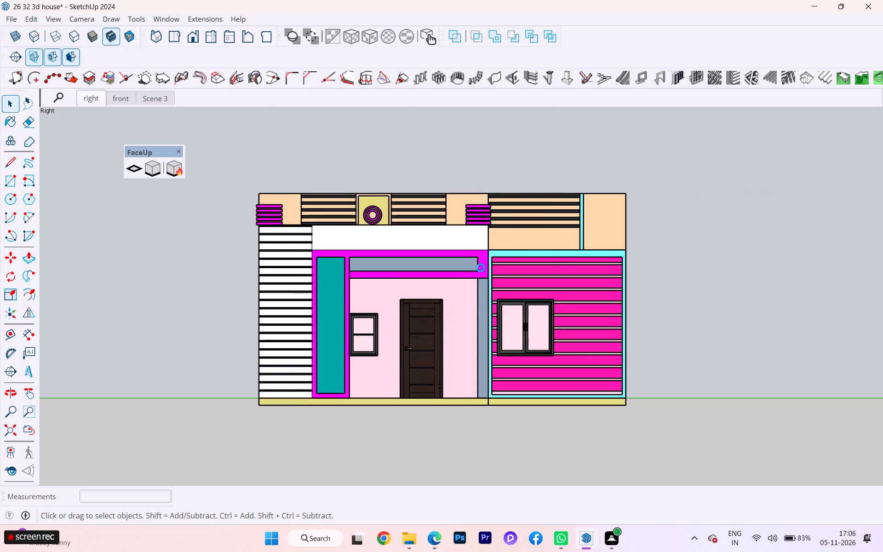
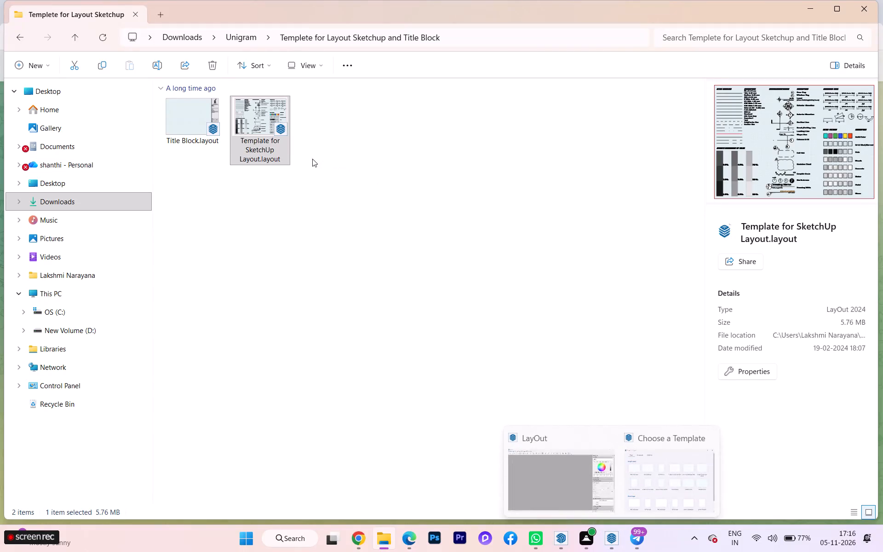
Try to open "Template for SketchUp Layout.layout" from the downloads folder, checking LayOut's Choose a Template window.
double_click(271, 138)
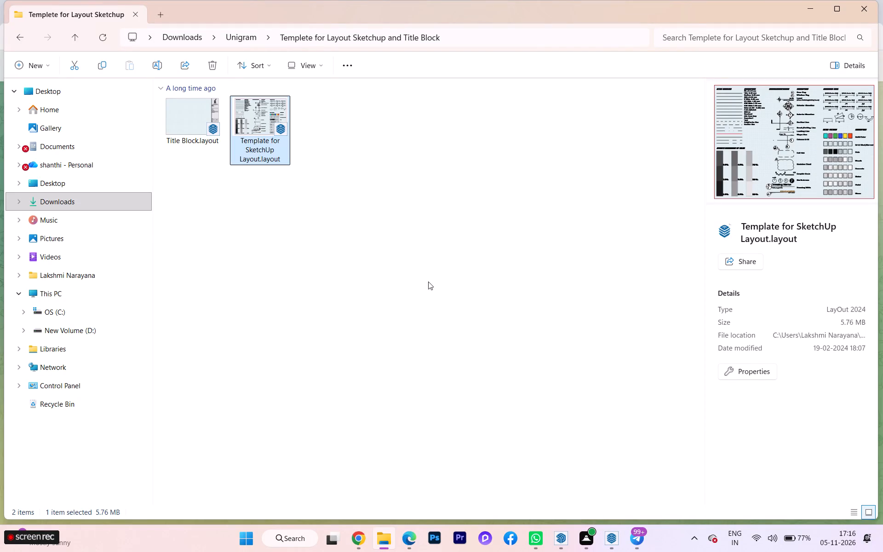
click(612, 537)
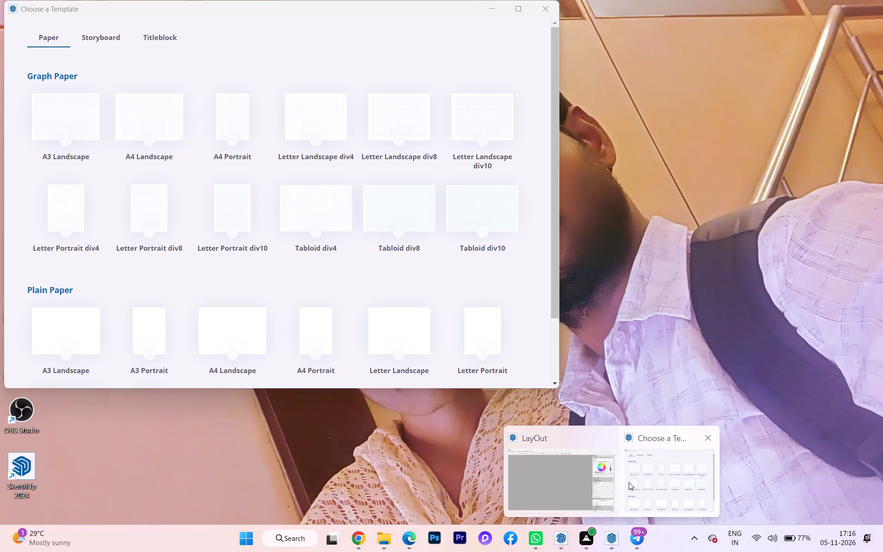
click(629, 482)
Look through the Titleblock templates, from the Contemporary to the Traditional sets, for a suitable sheet.
click(162, 38)
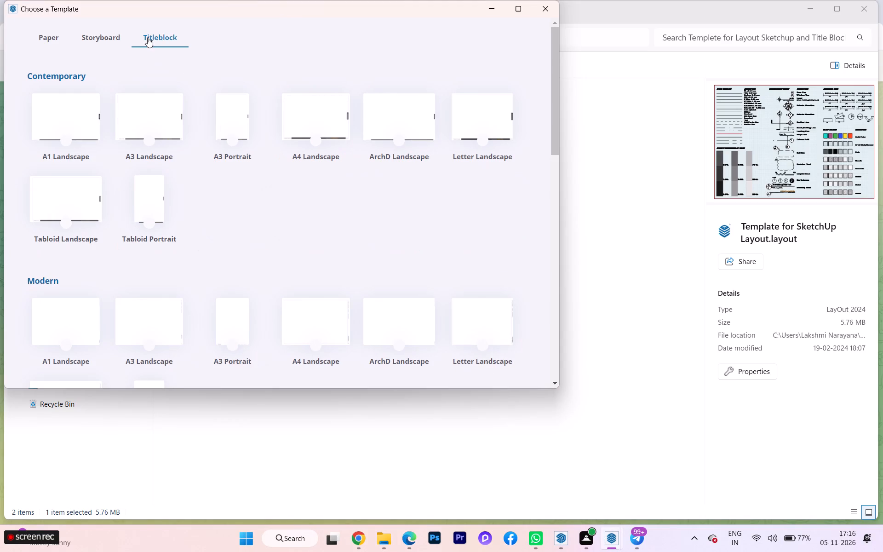
scroll(214, 198, up, 1)
scroll(215, 203, down, 4)
scroll(219, 211, up, 1)
scroll(219, 211, down, 5)
scroll(233, 226, up, 3)
scroll(233, 226, down, 9)
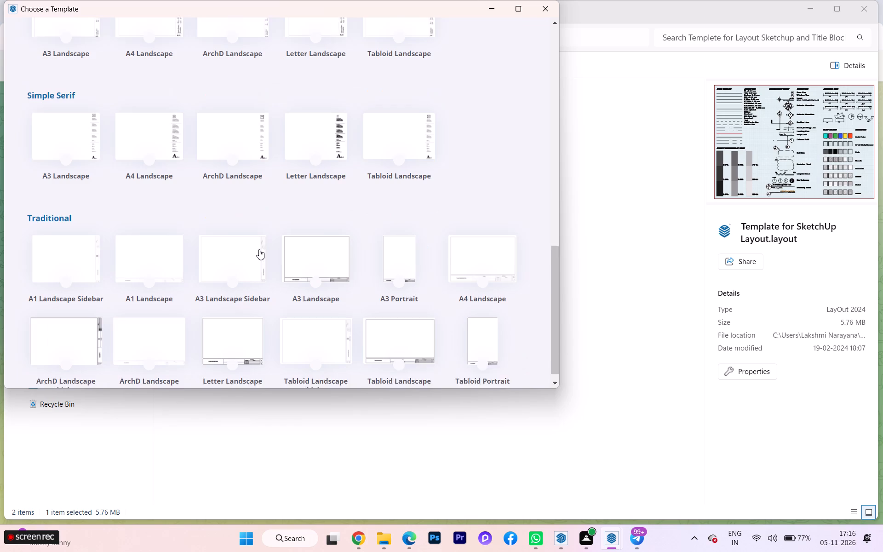
scroll(259, 249, down, 4)
scroll(269, 259, up, 1)
scroll(270, 259, down, 1)
scroll(273, 261, up, 1)
scroll(273, 261, down, 2)
scroll(296, 272, up, 4)
scroll(297, 273, down, 4)
scroll(303, 276, up, 1)
scroll(313, 277, down, 2)
scroll(314, 278, up, 1)
scroll(146, 49, up, 2)
scroll(139, 49, down, 4)
scroll(139, 49, up, 3)
scroll(138, 49, down, 4)
scroll(138, 49, up, 3)
scroll(138, 49, down, 1)
scroll(138, 49, up, 3)
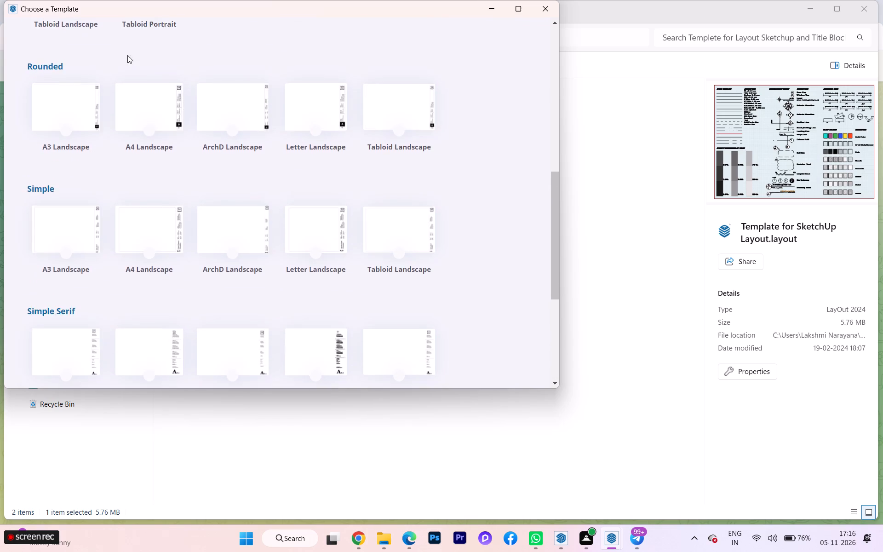
scroll(127, 55, up, 1)
scroll(126, 55, down, 1)
scroll(126, 55, up, 6)
scroll(96, 34, up, 1)
scroll(96, 33, down, 4)
scroll(96, 33, up, 6)
scroll(96, 33, down, 3)
scroll(96, 33, up, 1)
scroll(96, 33, down, 1)
scroll(96, 33, up, 1)
scroll(88, 32, down, 1)
scroll(88, 32, up, 4)
scroll(88, 32, down, 3)
scroll(88, 32, up, 4)
scroll(88, 32, down, 5)
scroll(88, 32, up, 4)
scroll(88, 32, down, 2)
scroll(88, 32, up, 2)
scroll(88, 32, down, 4)
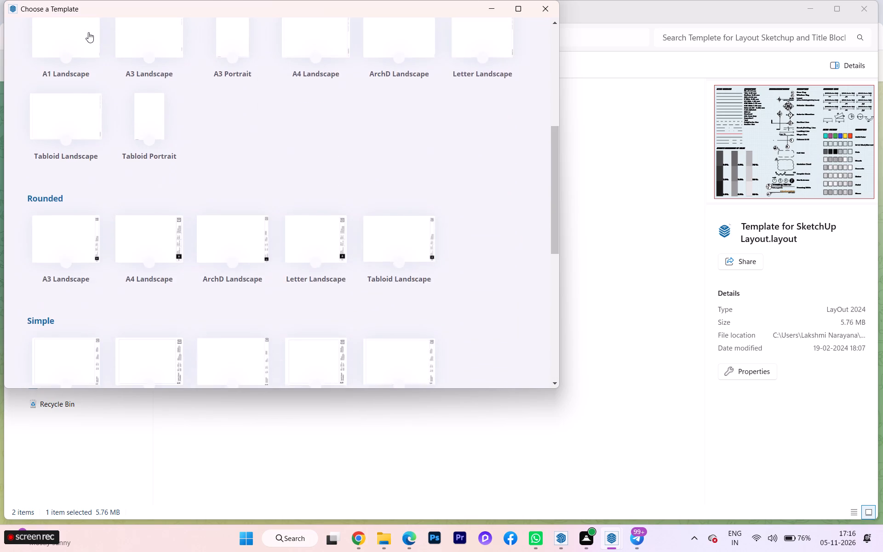
scroll(88, 32, up, 5)
scroll(88, 32, down, 1)
scroll(88, 32, up, 4)
Examine the Storyboard and Paper templates, and return to the Traditional set of the Titleblock templates.
click(89, 31)
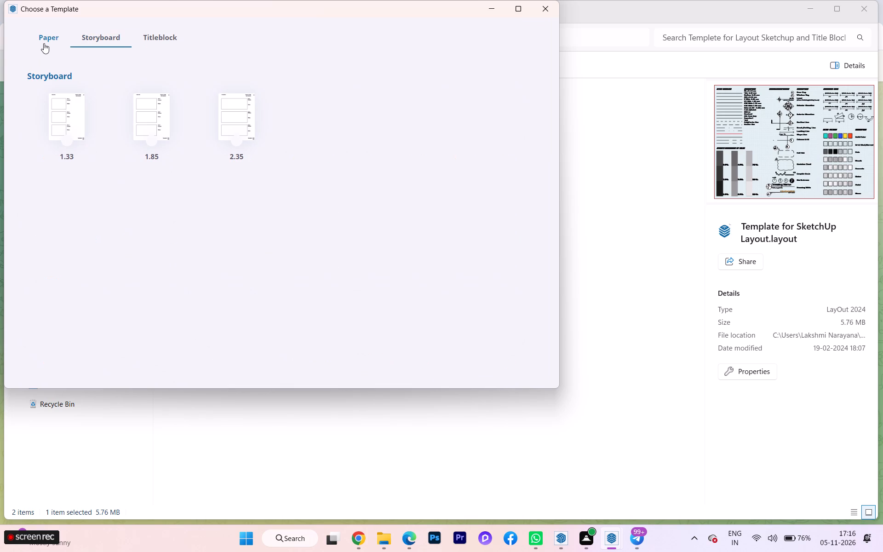
click(44, 43)
scroll(25, 30, up, 1)
scroll(24, 28, down, 1)
scroll(24, 28, up, 1)
scroll(24, 28, down, 2)
scroll(24, 27, up, 1)
scroll(50, 51, down, 4)
scroll(65, 72, up, 1)
scroll(66, 74, down, 5)
scroll(119, 140, up, 3)
scroll(119, 141, down, 2)
scroll(120, 145, up, 2)
scroll(120, 145, down, 3)
scroll(109, 120, up, 7)
scroll(109, 117, down, 4)
scroll(109, 117, up, 8)
scroll(152, 76, down, 1)
scroll(153, 76, up, 4)
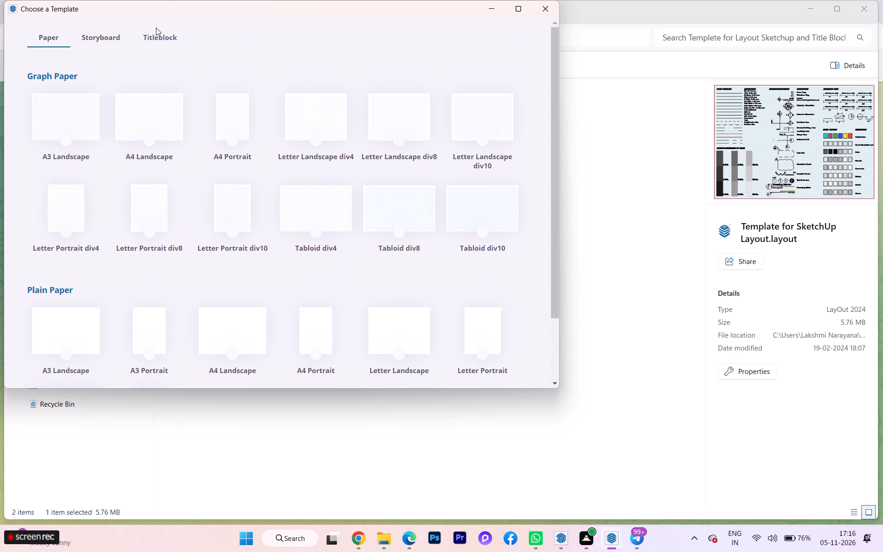
click(157, 36)
scroll(134, 134, down, 11)
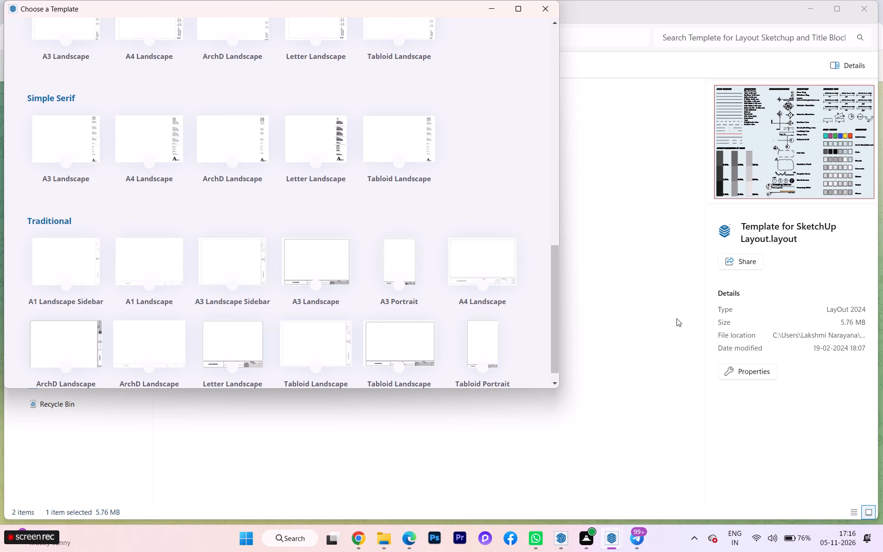
Check the file properties of "Template for SketchUp Layout.layout" in File Explorer.
click(759, 375)
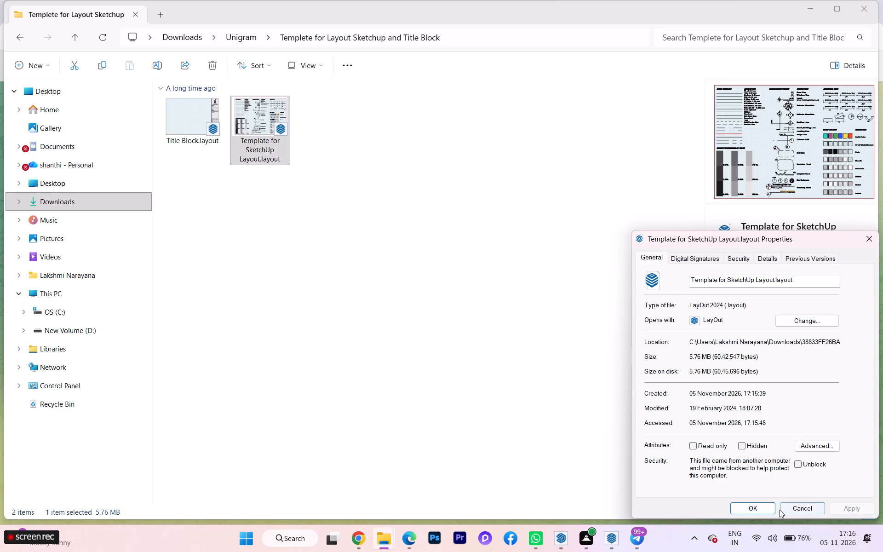
click(755, 508)
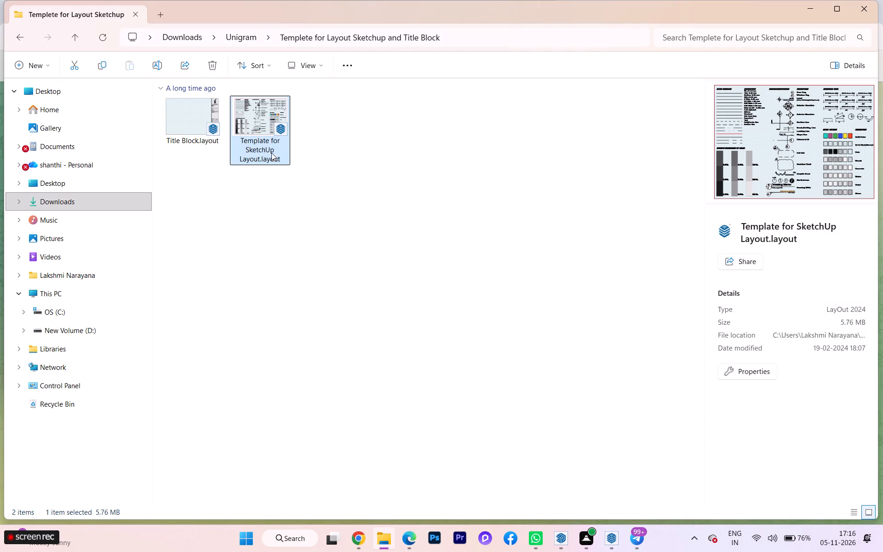
Try again to open "Template for SketchUp Layout.layout", and return to LayOut's Choose a Template window.
double_click(264, 147)
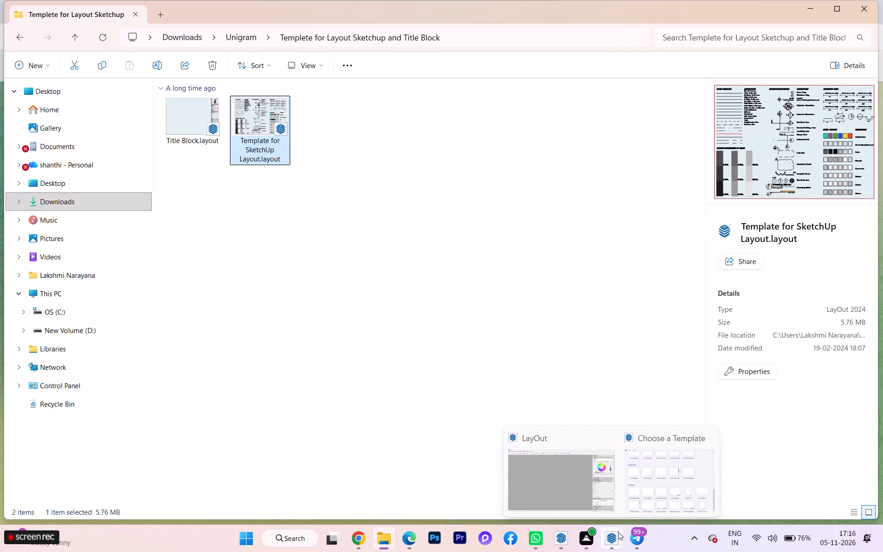
click(588, 502)
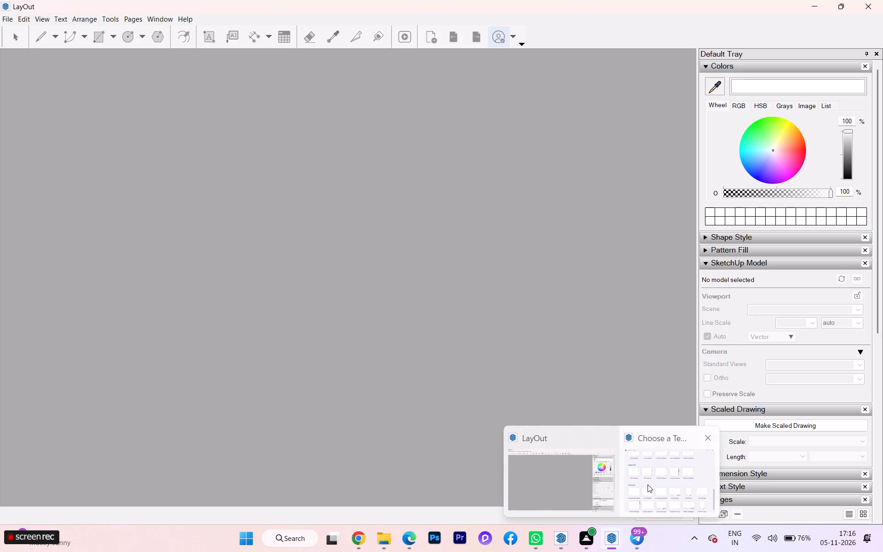
click(648, 484)
Compare the Titleblock templates across the Contemporary, Modern, Rounded, Simple, Simple Serif and Traditional sets.
scroll(174, 105, down, 1)
scroll(174, 105, up, 1)
scroll(174, 105, down, 2)
scroll(174, 105, up, 1)
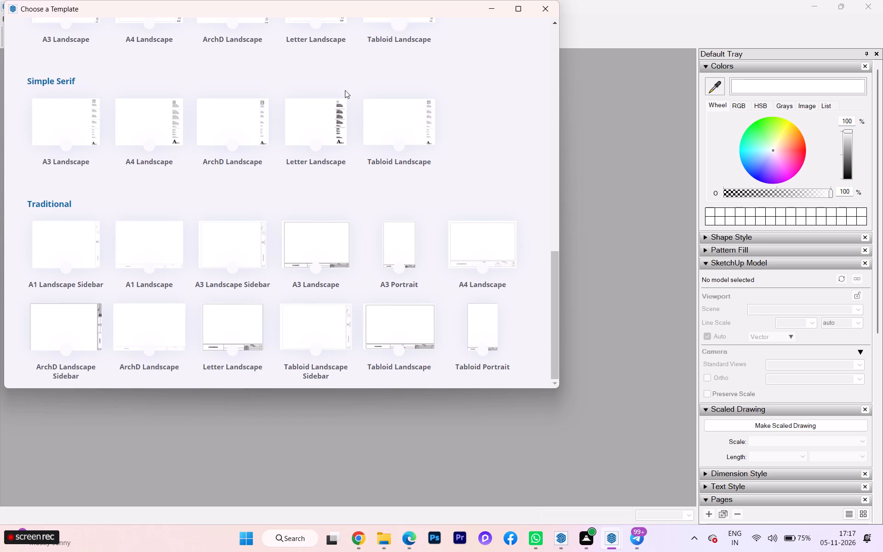
scroll(345, 90, up, 6)
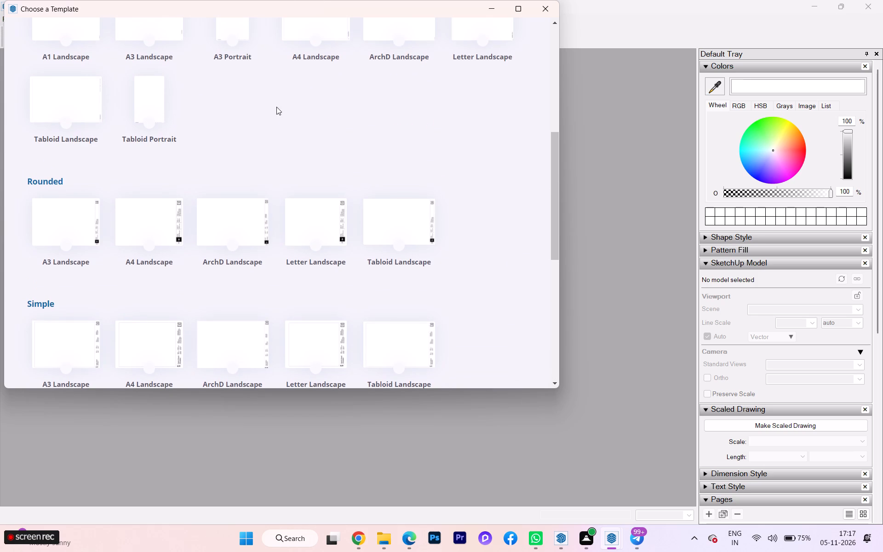
scroll(244, 47, up, 14)
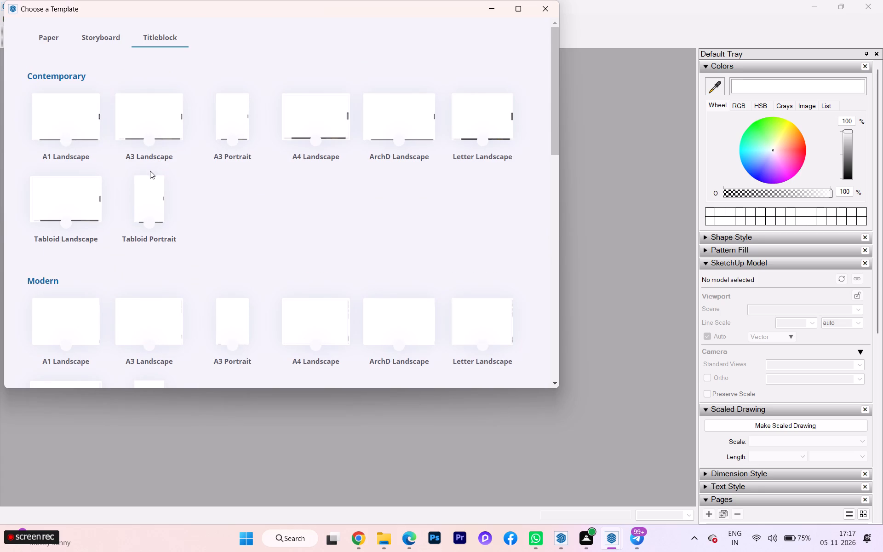
scroll(67, 144, up, 1)
scroll(68, 143, down, 1)
scroll(68, 143, up, 4)
scroll(69, 143, down, 4)
scroll(70, 144, up, 4)
scroll(73, 146, down, 1)
scroll(74, 148, up, 1)
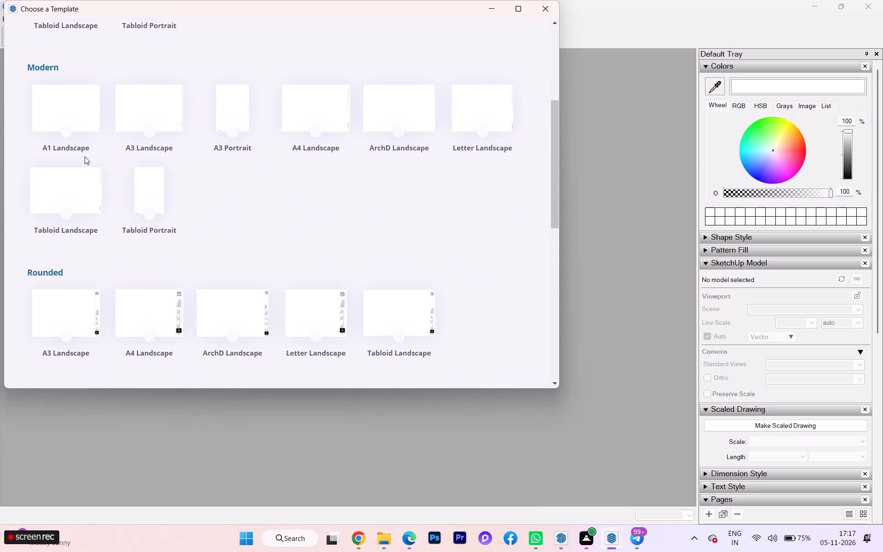
scroll(85, 156, up, 1)
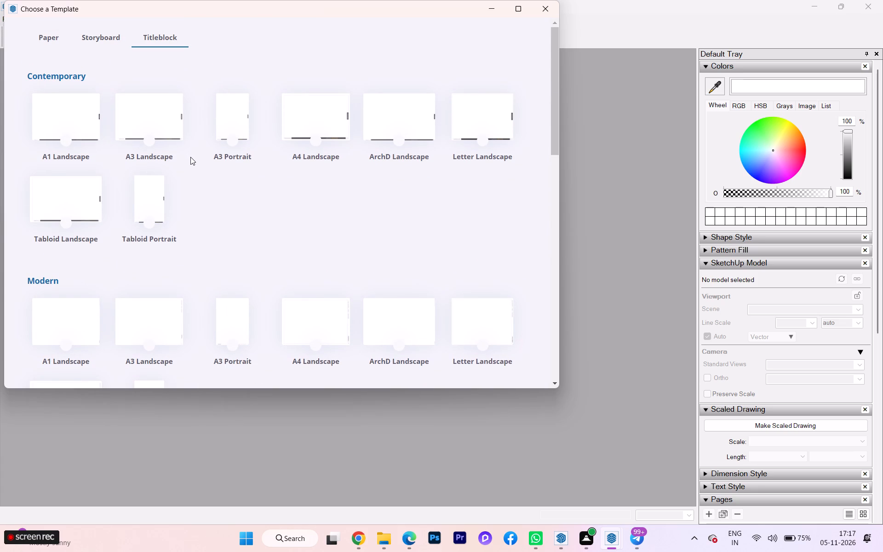
scroll(207, 132, up, 6)
scroll(234, 86, down, 1)
scroll(236, 82, up, 1)
scroll(247, 59, down, 1)
scroll(252, 46, up, 4)
scroll(220, 72, down, 1)
scroll(218, 74, up, 1)
scroll(208, 85, down, 2)
scroll(199, 94, up, 2)
scroll(196, 97, down, 1)
scroll(196, 97, up, 2)
scroll(195, 98, down, 1)
scroll(194, 98, up, 3)
scroll(191, 98, down, 2)
scroll(191, 98, up, 2)
scroll(191, 99, down, 1)
scroll(191, 99, up, 4)
scroll(191, 101, down, 6)
scroll(209, 126, up, 3)
scroll(210, 128, down, 2)
scroll(211, 131, up, 1)
scroll(211, 131, down, 5)
scroll(215, 139, up, 2)
scroll(215, 139, down, 3)
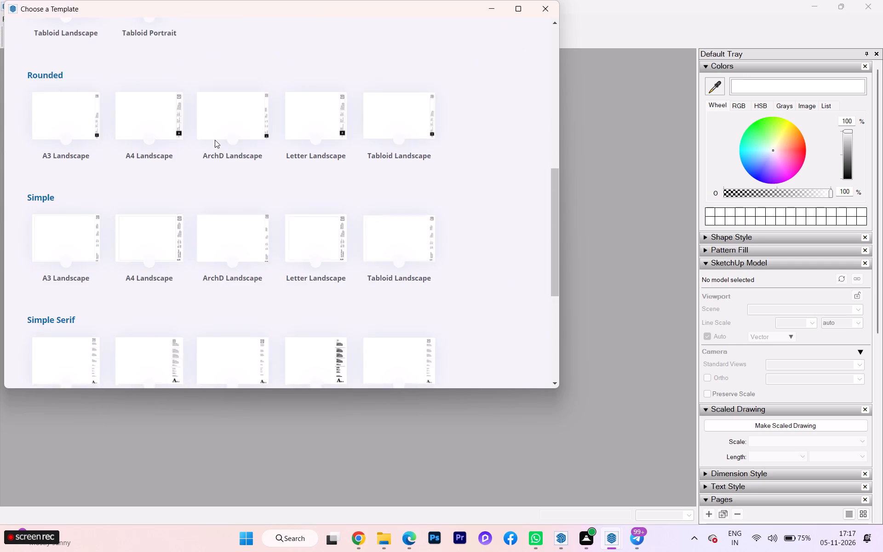
scroll(215, 140, down, 2)
scroll(215, 141, up, 2)
scroll(215, 141, down, 6)
scroll(224, 153, up, 1)
scroll(224, 153, down, 4)
scroll(231, 162, up, 1)
scroll(232, 163, down, 10)
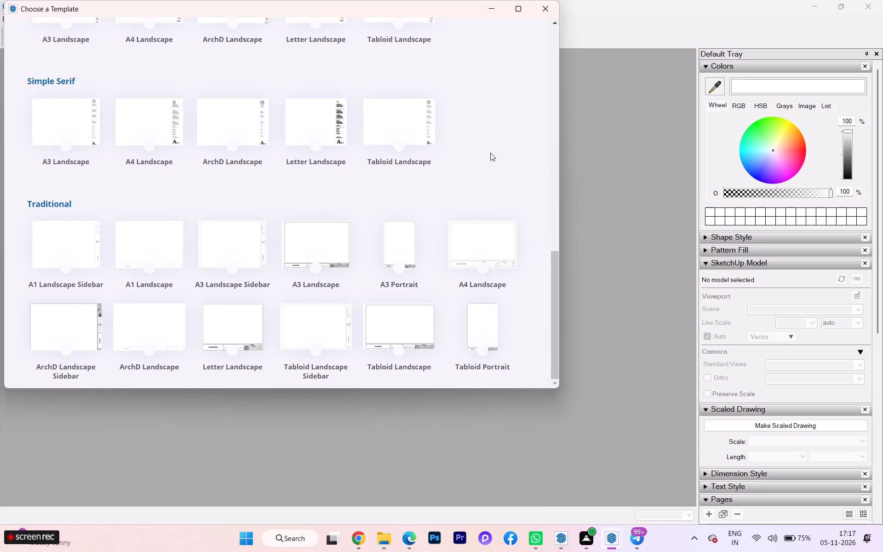
drag(553, 260, 526, 0)
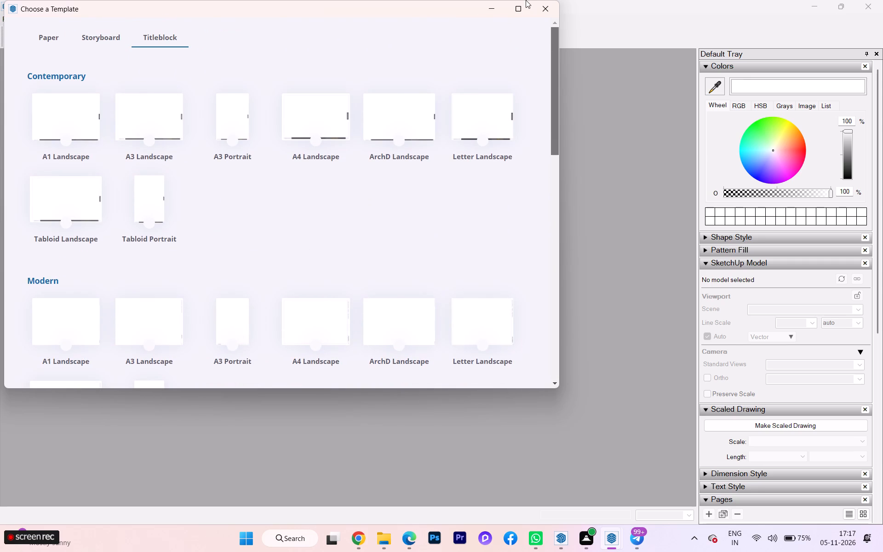
Look through the Titleblock templates again, from the Contemporary set down to the Traditional set.
drag(526, 0, 526, 0)
scroll(195, 187, down, 9)
scroll(215, 209, up, 1)
scroll(215, 209, down, 5)
scroll(222, 218, up, 4)
scroll(223, 218, down, 2)
scroll(223, 218, up, 3)
scroll(223, 218, down, 2)
scroll(241, 239, up, 1)
scroll(241, 239, down, 5)
scroll(242, 241, up, 4)
scroll(242, 241, down, 2)
scroll(253, 249, up, 1)
scroll(254, 250, down, 1)
scroll(255, 251, up, 2)
scroll(255, 251, down, 1)
scroll(255, 251, up, 1)
scroll(255, 252, down, 7)
scroll(264, 254, up, 1)
scroll(264, 254, down, 1)
scroll(264, 254, up, 1)
scroll(264, 254, down, 3)
scroll(264, 254, up, 1)
scroll(360, 264, down, 1)
scroll(362, 264, up, 2)
scroll(367, 264, down, 2)
scroll(373, 263, up, 2)
scroll(374, 263, down, 2)
scroll(377, 261, up, 2)
scroll(378, 260, down, 9)
scroll(381, 258, up, 1)
scroll(381, 258, down, 5)
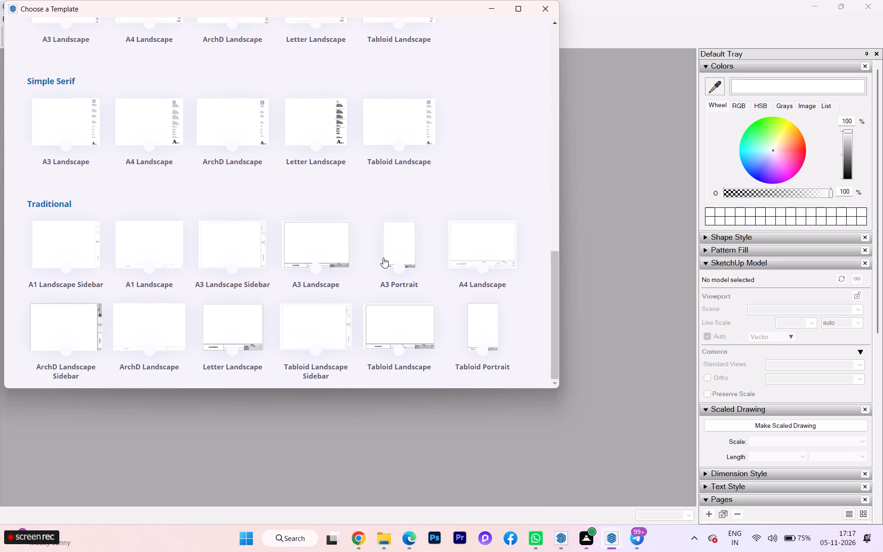
scroll(383, 258, down, 4)
scroll(383, 258, up, 16)
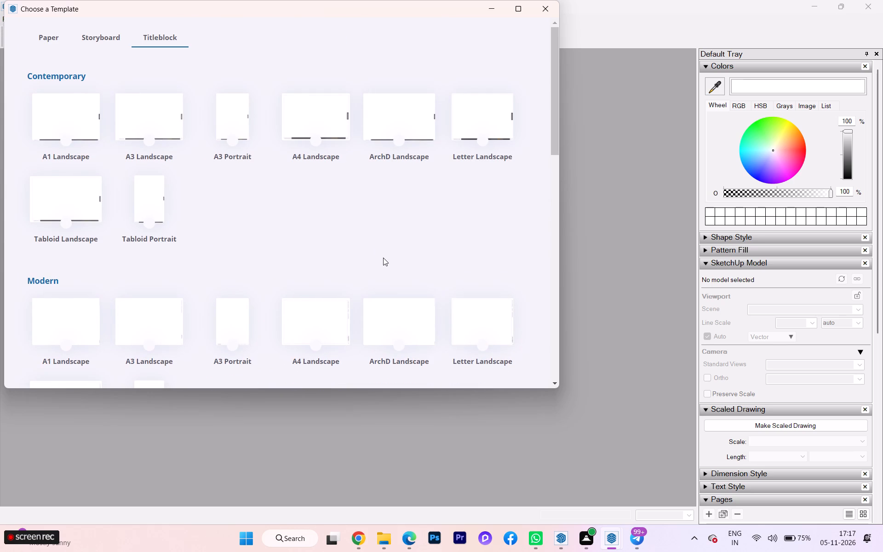
Choose the A3 Landscape Graph Paper template for the house model's document.
click(57, 37)
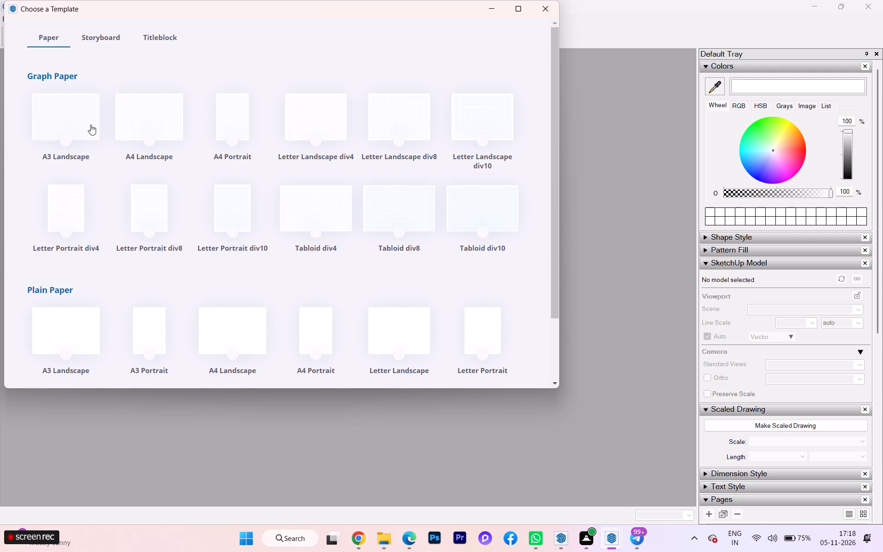
click(71, 120)
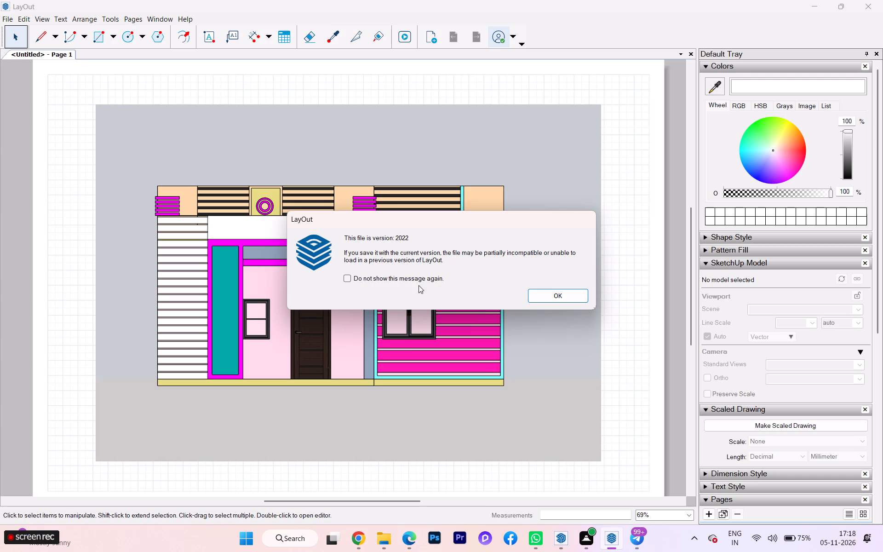
Accept the file version notice and close the references check for Template for SketchUp Layout.
click(567, 293)
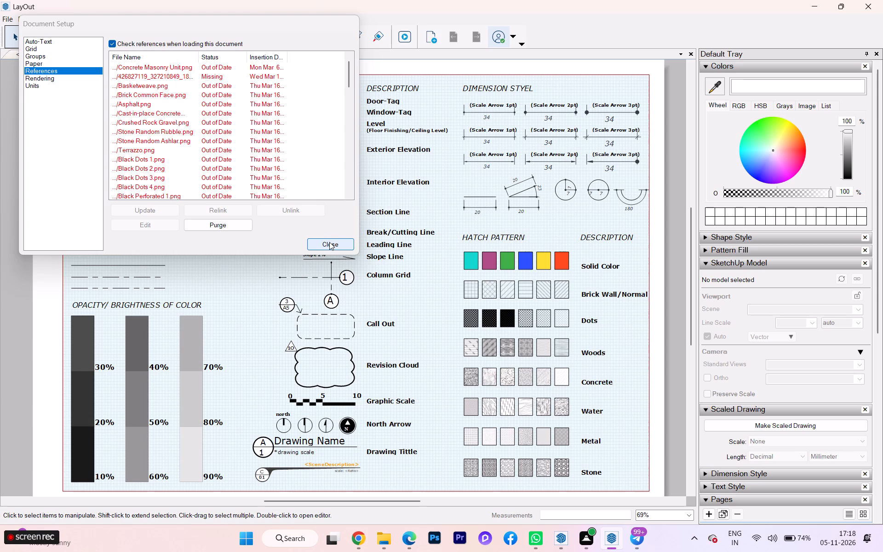
click(327, 245)
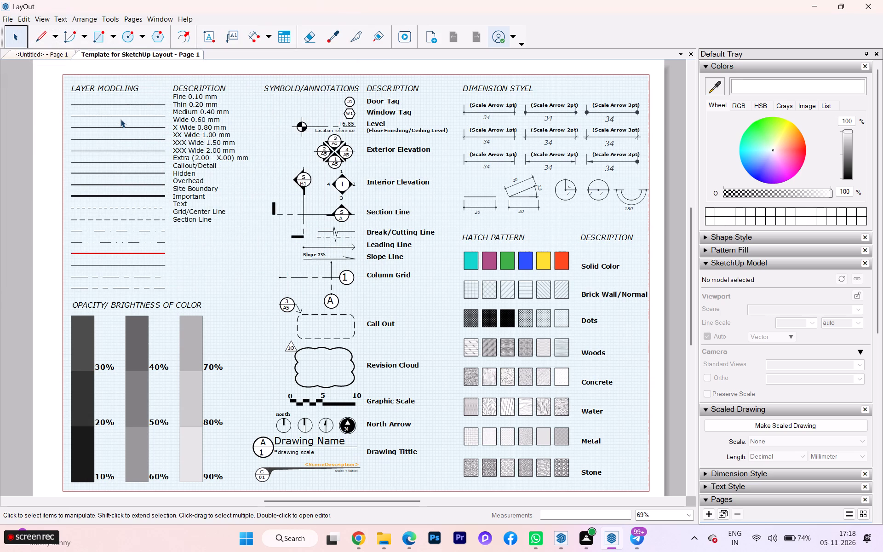
Examine the line, symbol, dimension and hatch pattern samples on the Template for SketchUp Layout page.
scroll(310, 161, down, 3)
scroll(318, 167, up, 3)
scroll(321, 169, down, 1)
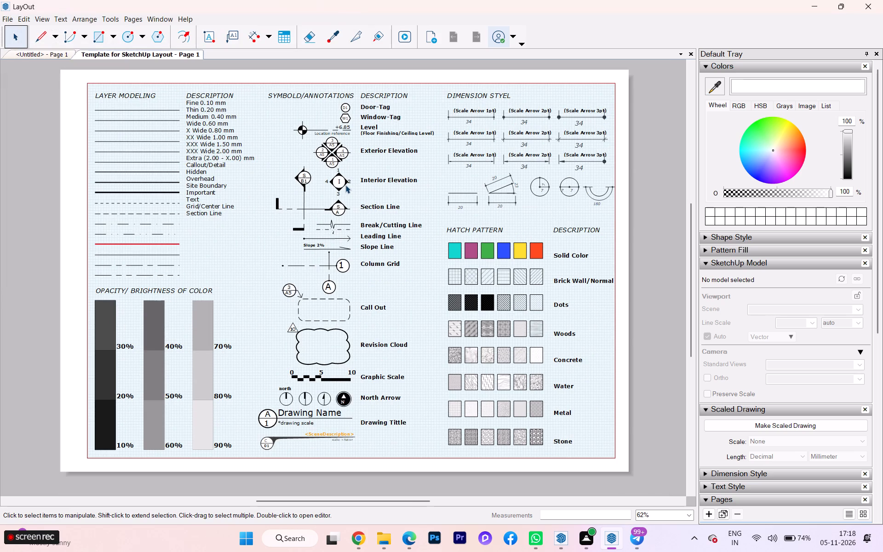
scroll(415, 177, up, 1)
scroll(415, 177, down, 1)
scroll(415, 177, up, 3)
scroll(419, 209, down, 2)
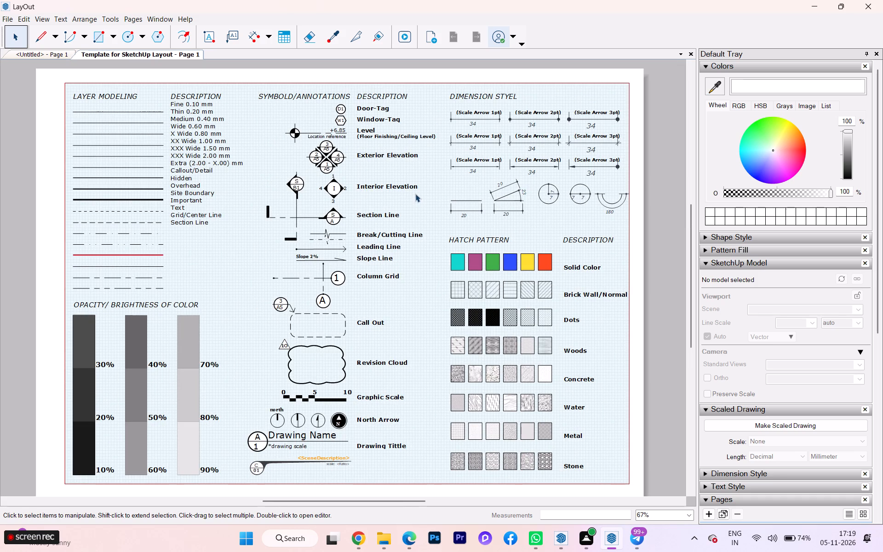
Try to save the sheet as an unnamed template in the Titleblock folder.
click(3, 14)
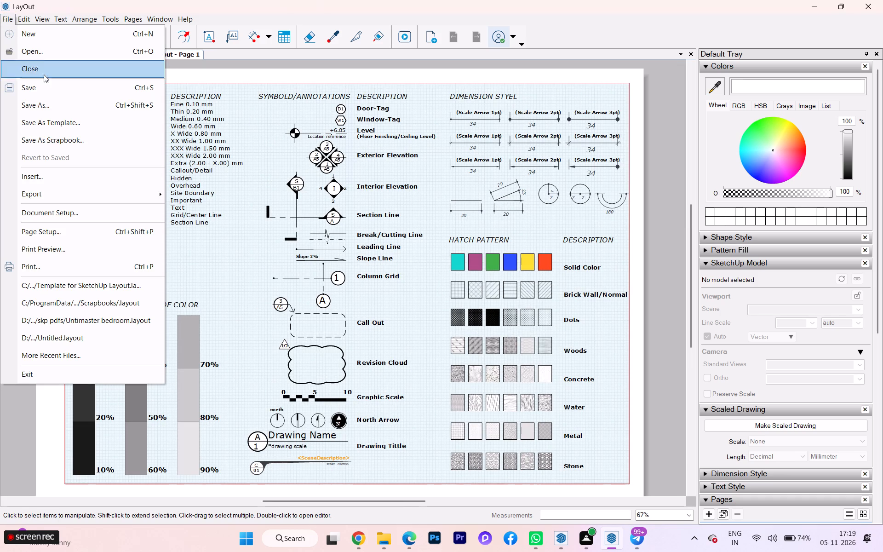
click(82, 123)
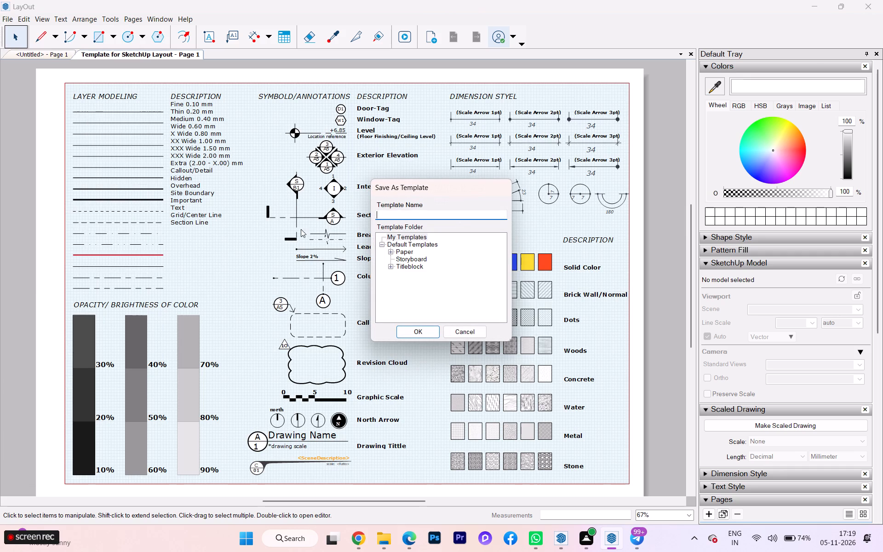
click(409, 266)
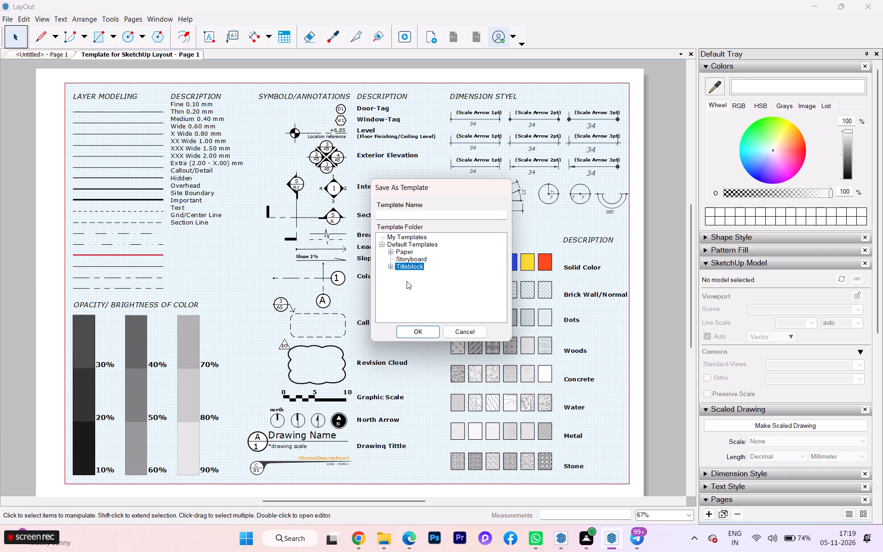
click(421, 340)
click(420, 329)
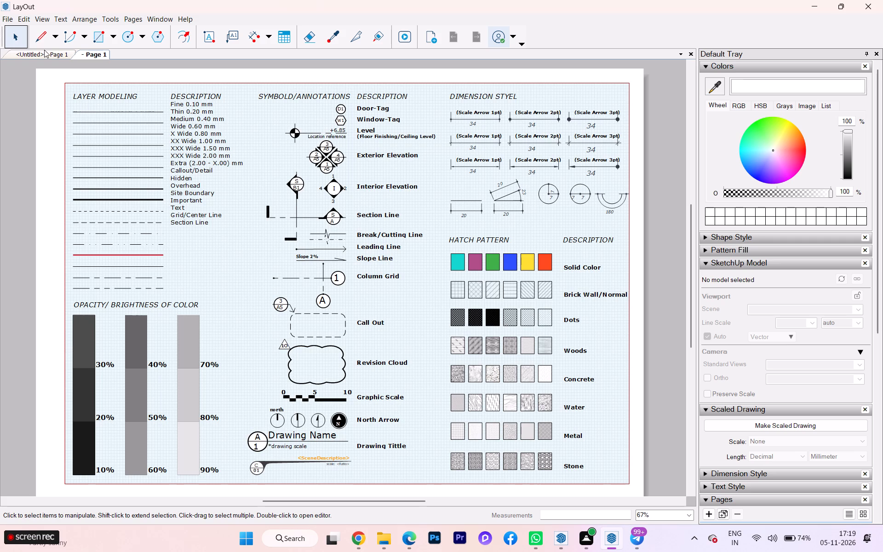
Save the sheet as a template named "layout template".
click(6, 19)
click(93, 126)
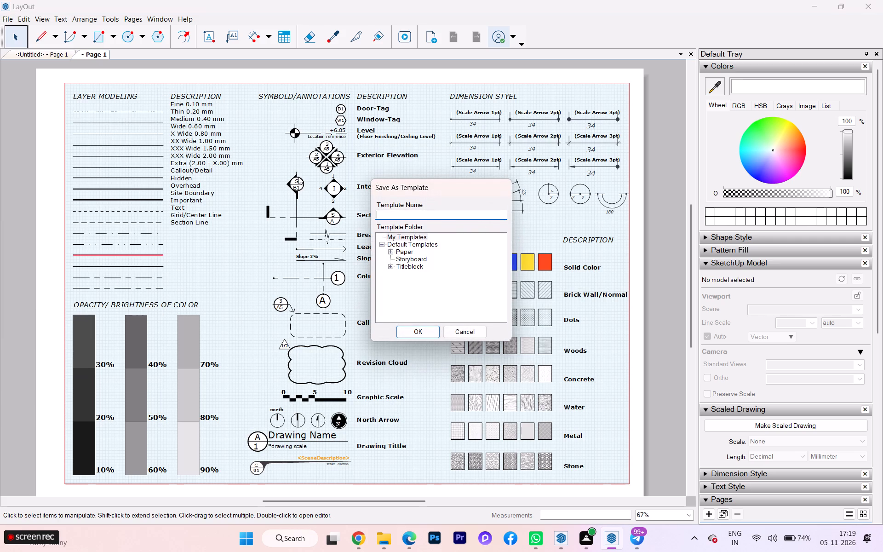
text(layout template)
click(414, 331)
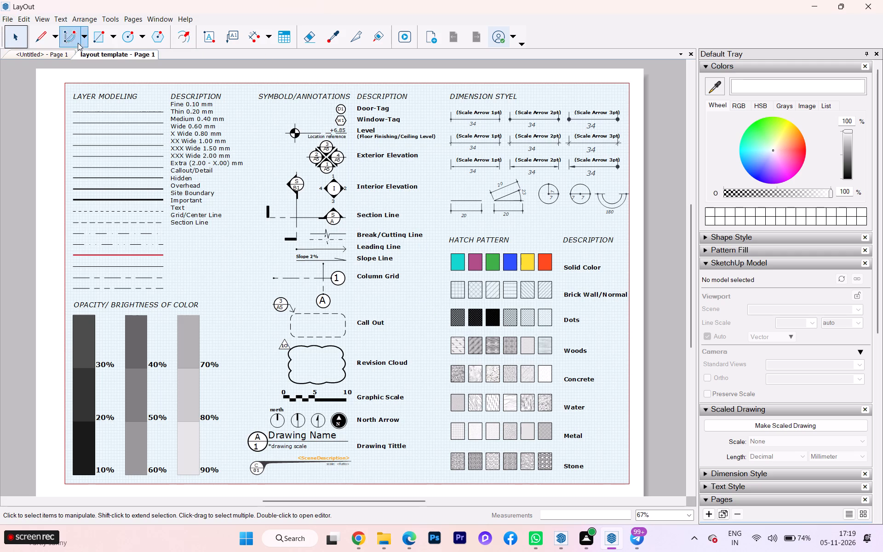
Close the "layout template" document.
right_click(111, 54)
click(143, 64)
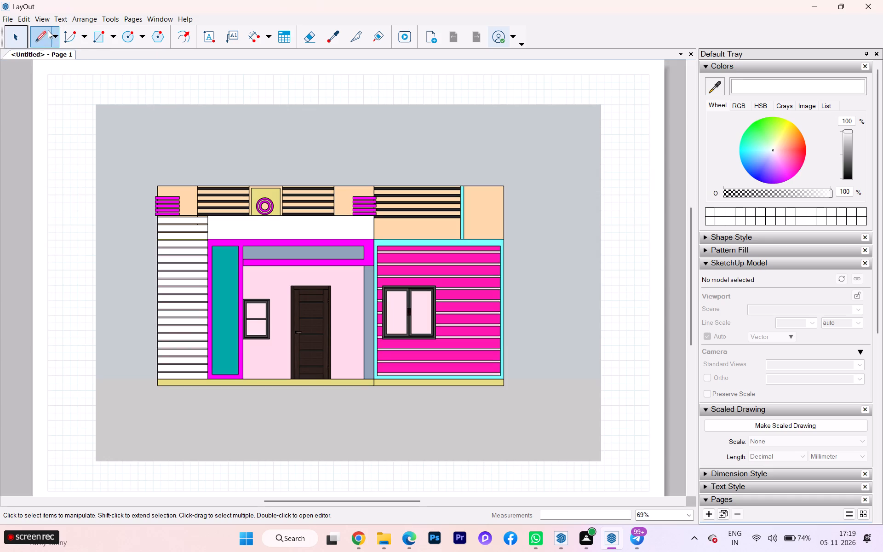
Create a new document from "layout template" in My templates and close its references check.
click(2, 20)
click(45, 37)
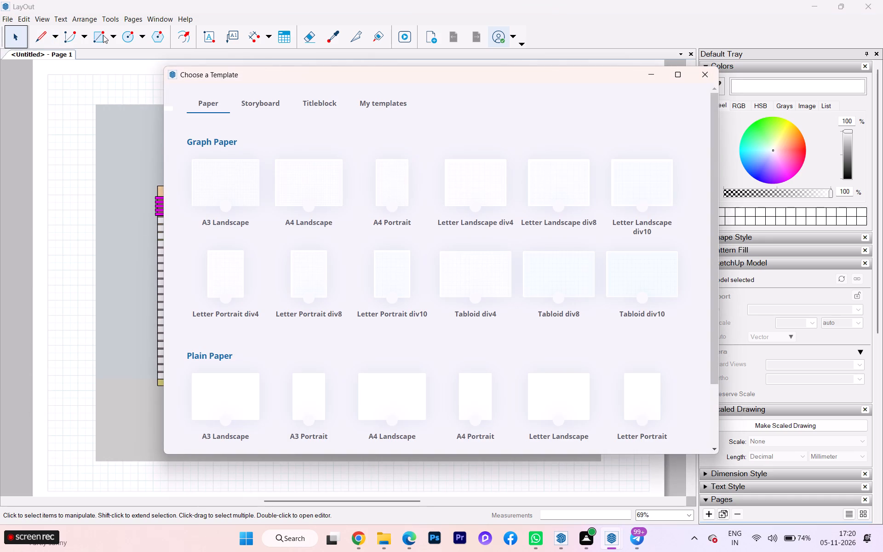
click(384, 103)
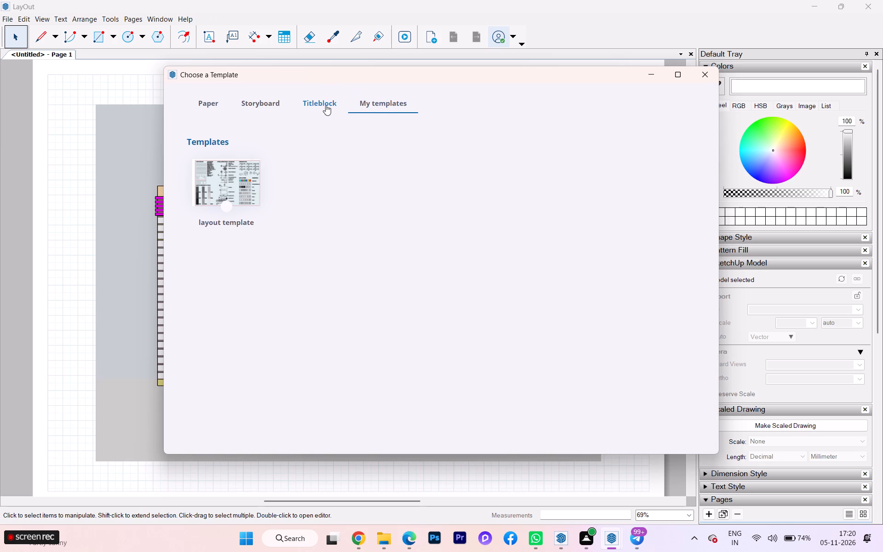
click(316, 95)
click(358, 102)
click(255, 96)
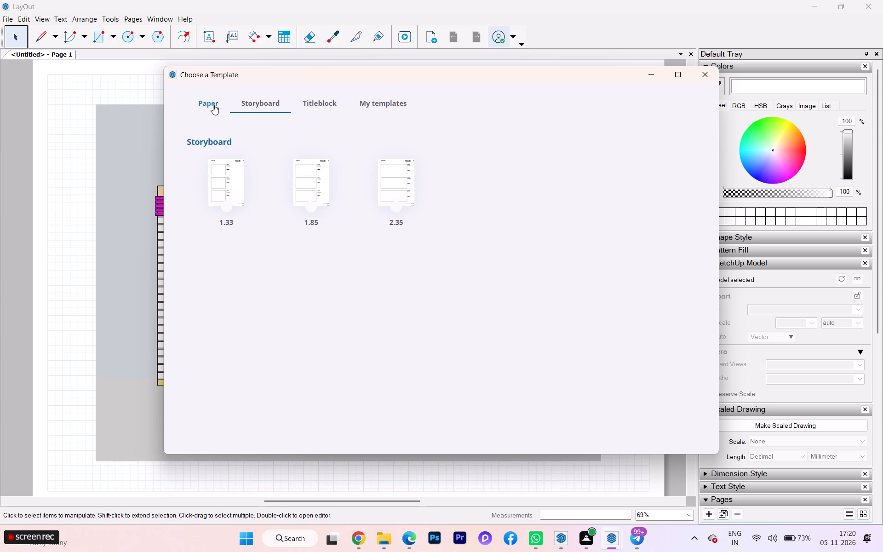
click(262, 105)
click(319, 107)
click(377, 107)
click(208, 106)
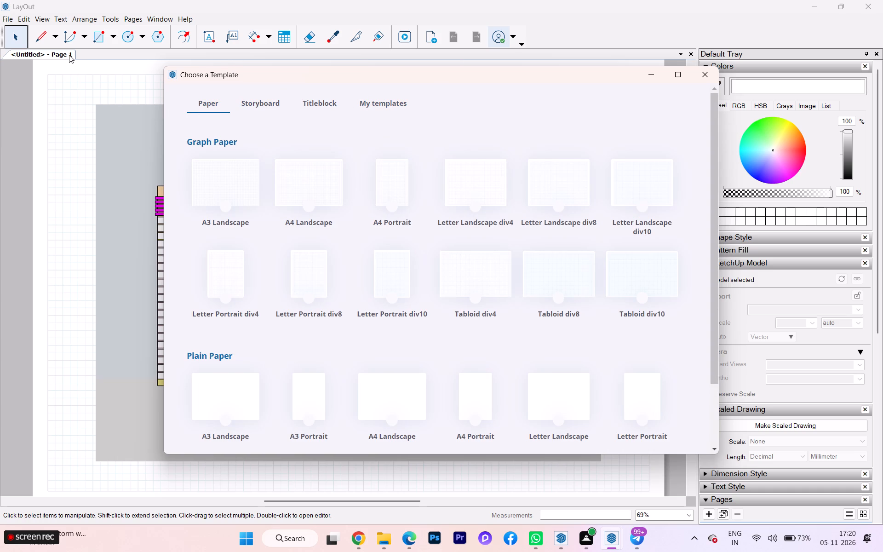
click(369, 106)
click(249, 184)
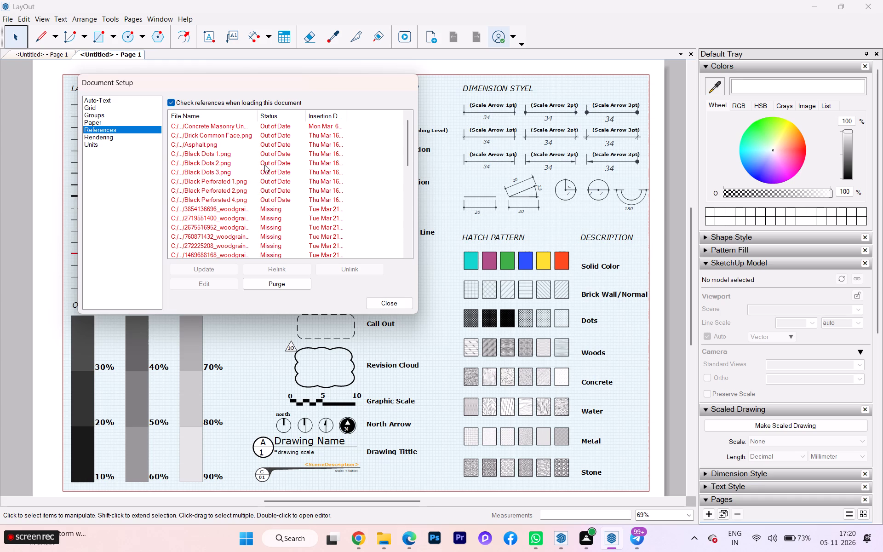
click(390, 303)
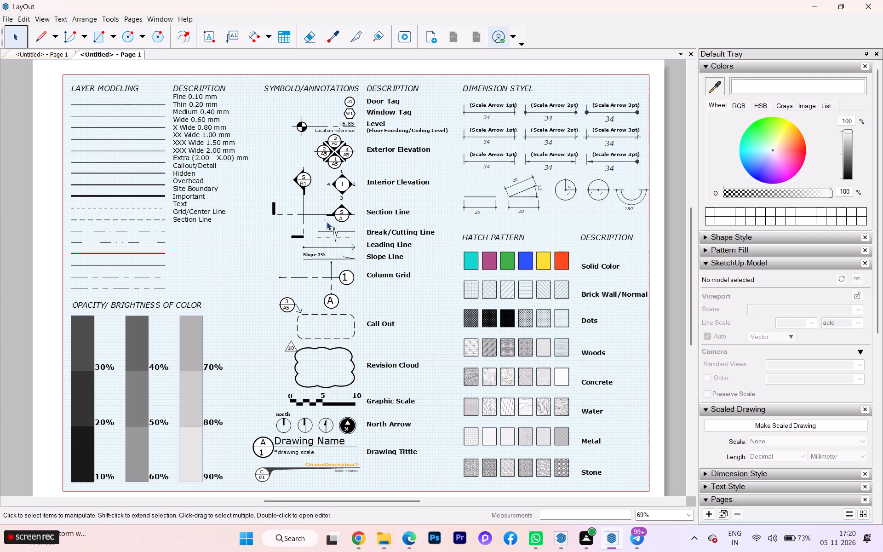
Create another new document from the A3 Landscape Plain Paper template.
click(305, 211)
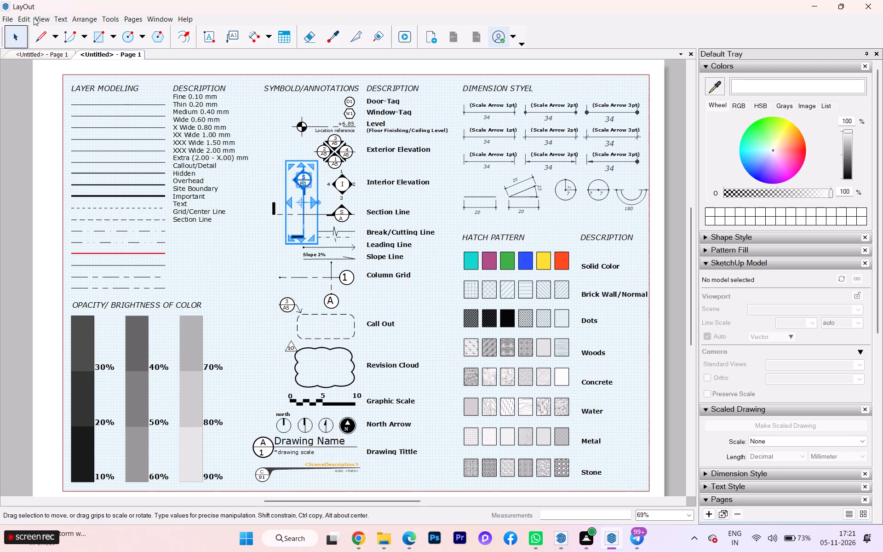
click(8, 21)
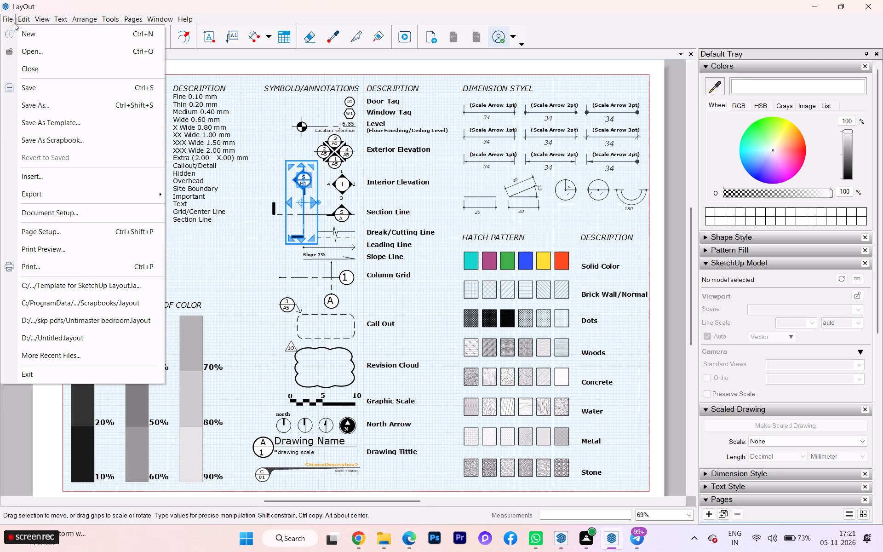
click(47, 37)
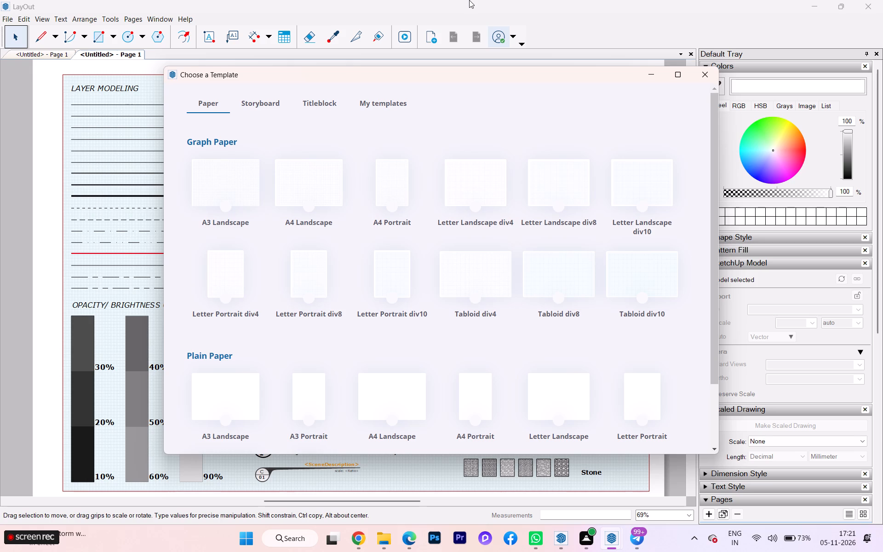
click(241, 400)
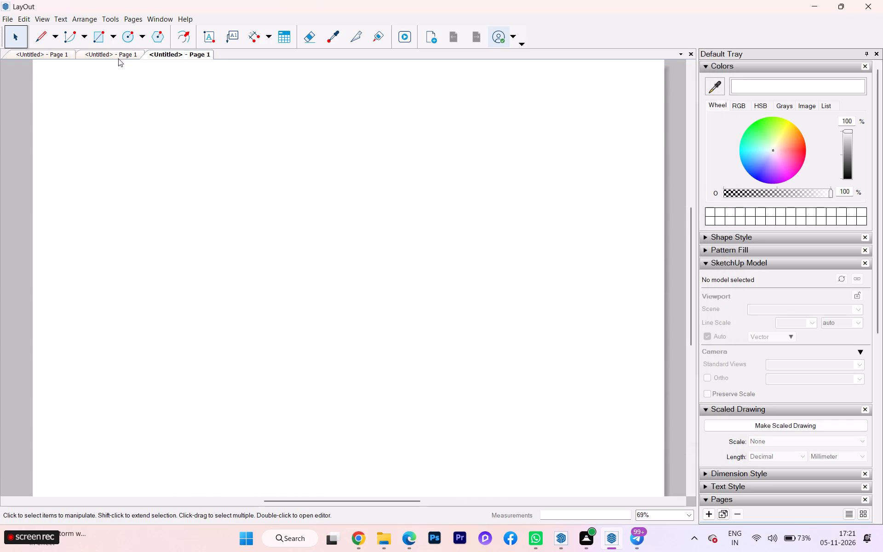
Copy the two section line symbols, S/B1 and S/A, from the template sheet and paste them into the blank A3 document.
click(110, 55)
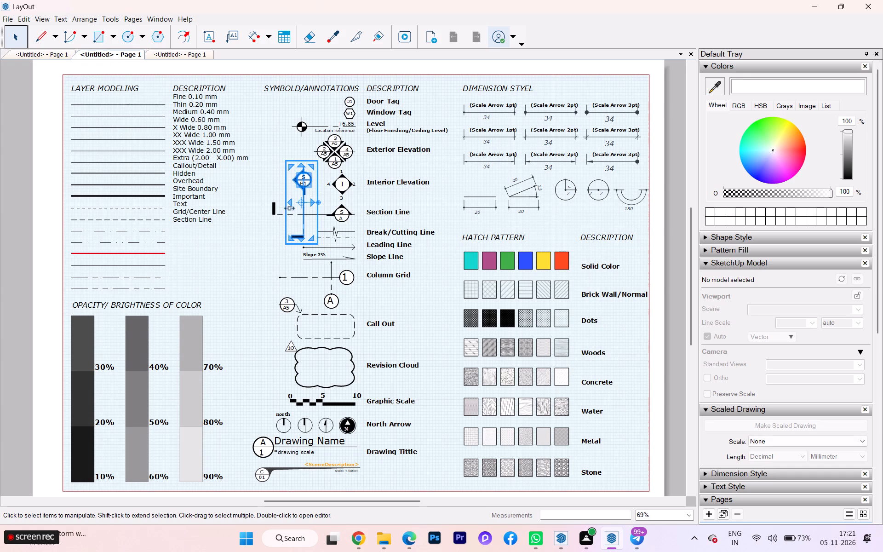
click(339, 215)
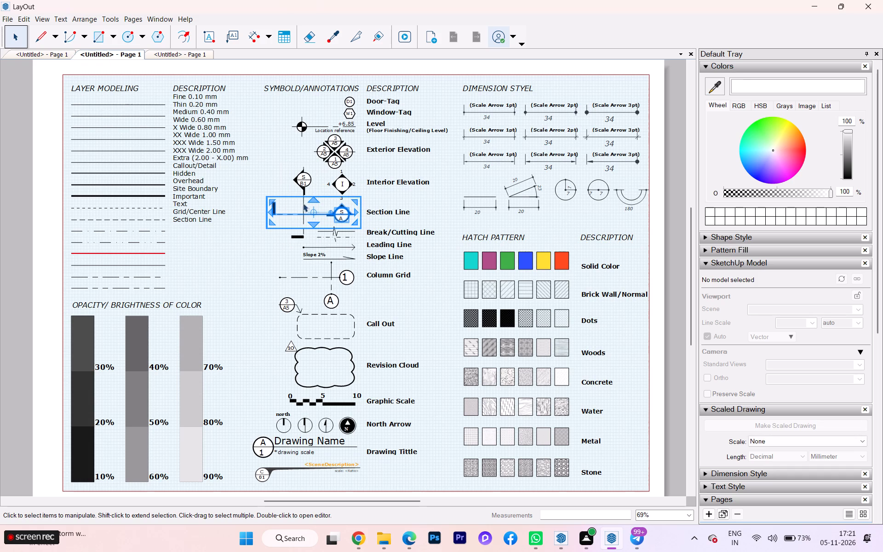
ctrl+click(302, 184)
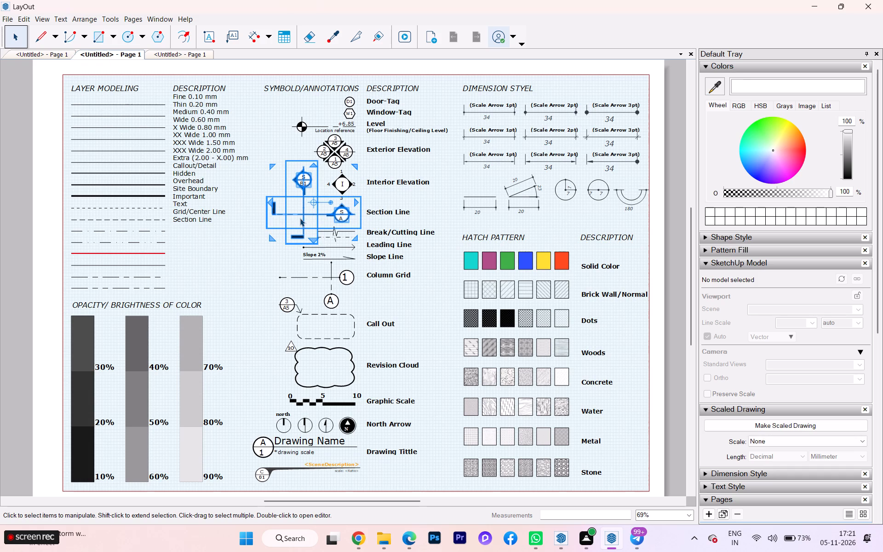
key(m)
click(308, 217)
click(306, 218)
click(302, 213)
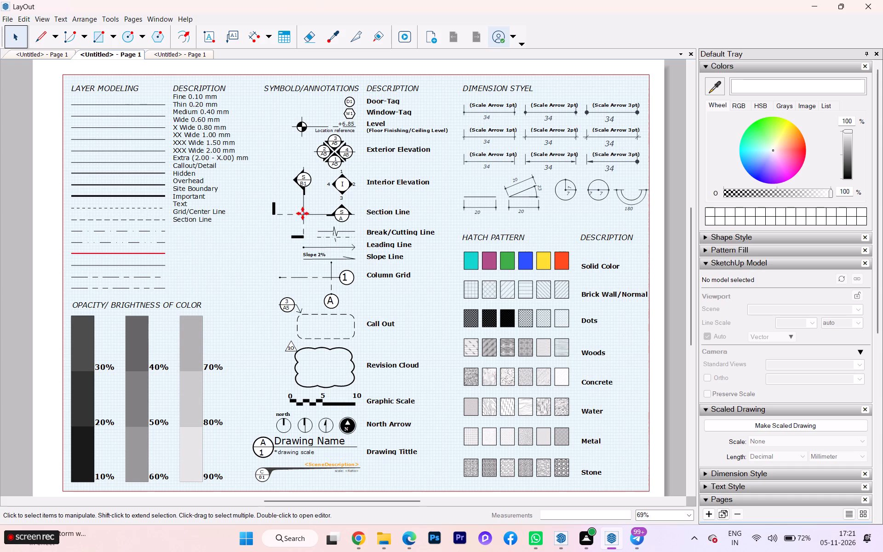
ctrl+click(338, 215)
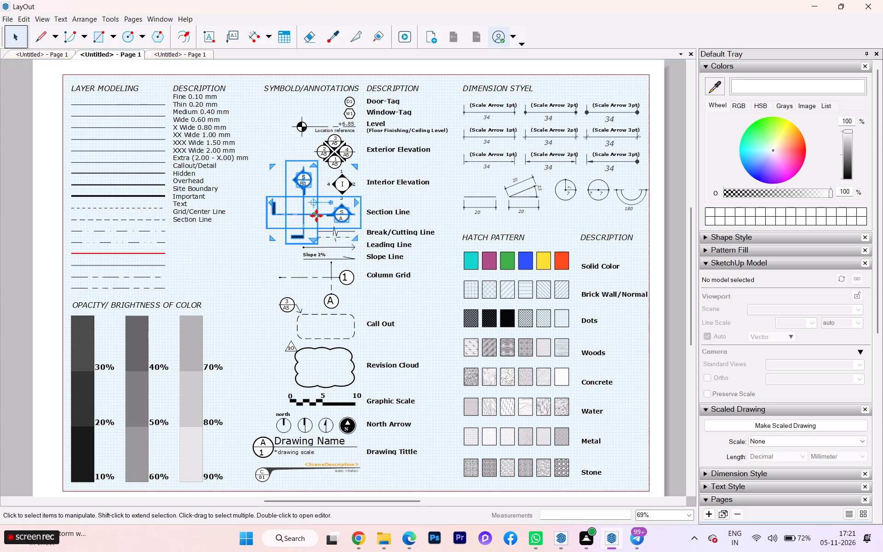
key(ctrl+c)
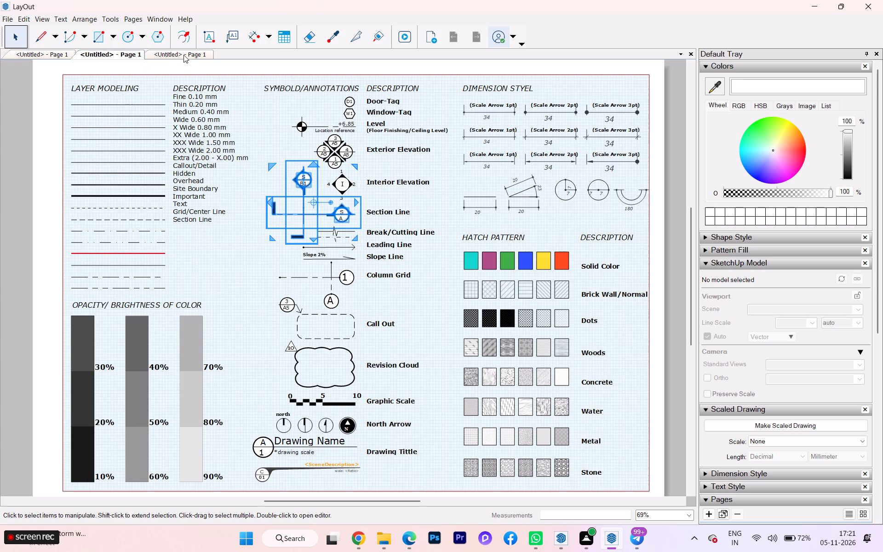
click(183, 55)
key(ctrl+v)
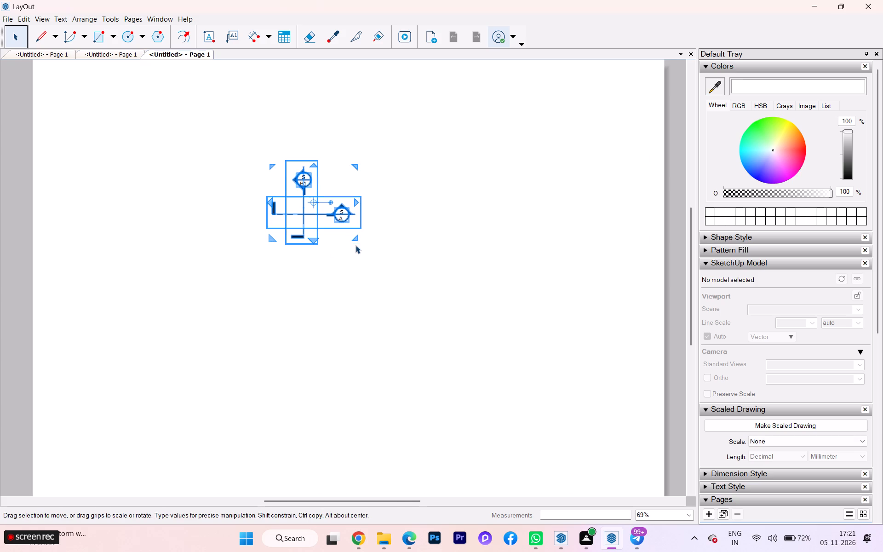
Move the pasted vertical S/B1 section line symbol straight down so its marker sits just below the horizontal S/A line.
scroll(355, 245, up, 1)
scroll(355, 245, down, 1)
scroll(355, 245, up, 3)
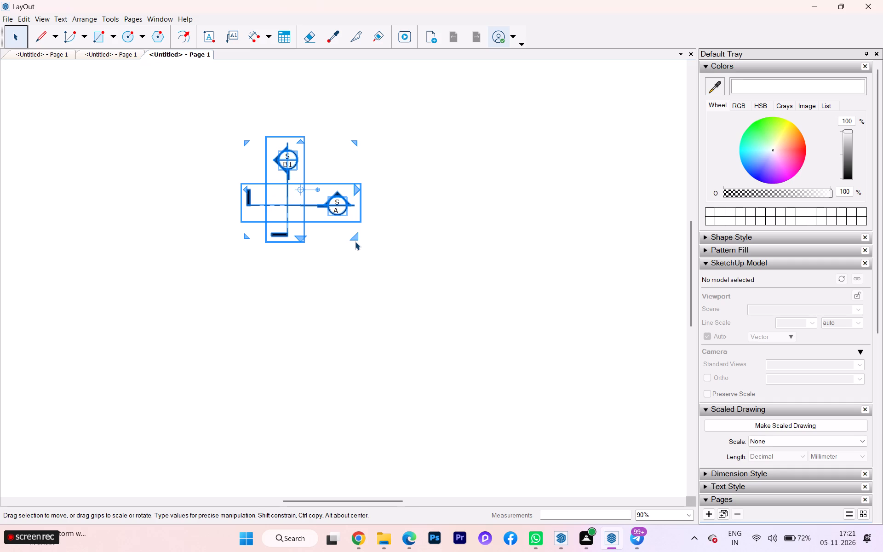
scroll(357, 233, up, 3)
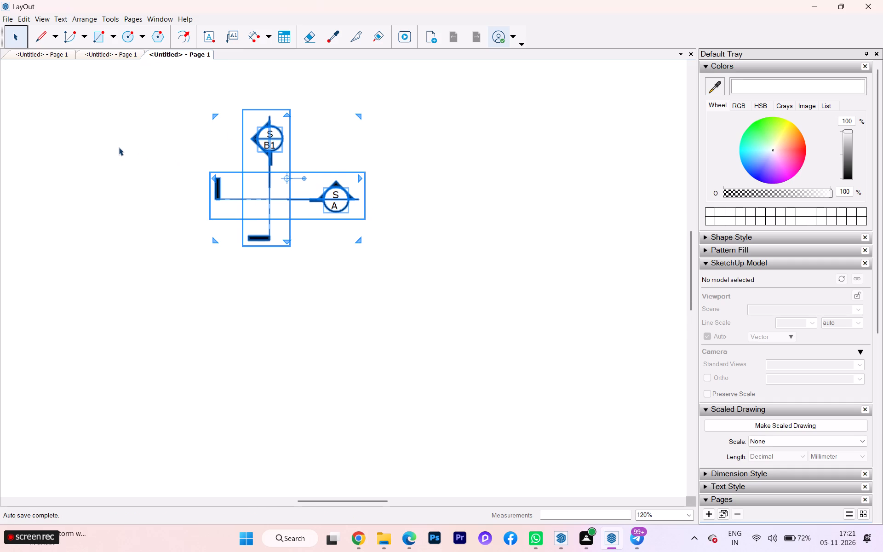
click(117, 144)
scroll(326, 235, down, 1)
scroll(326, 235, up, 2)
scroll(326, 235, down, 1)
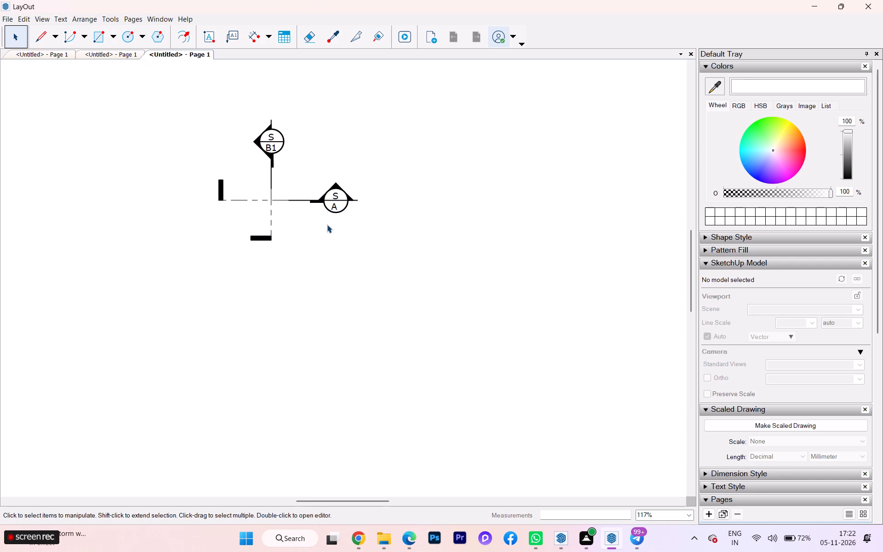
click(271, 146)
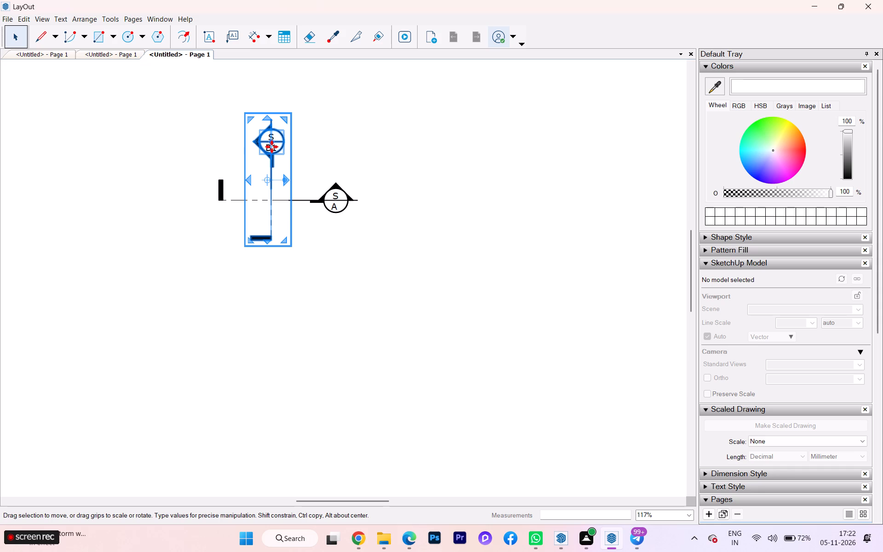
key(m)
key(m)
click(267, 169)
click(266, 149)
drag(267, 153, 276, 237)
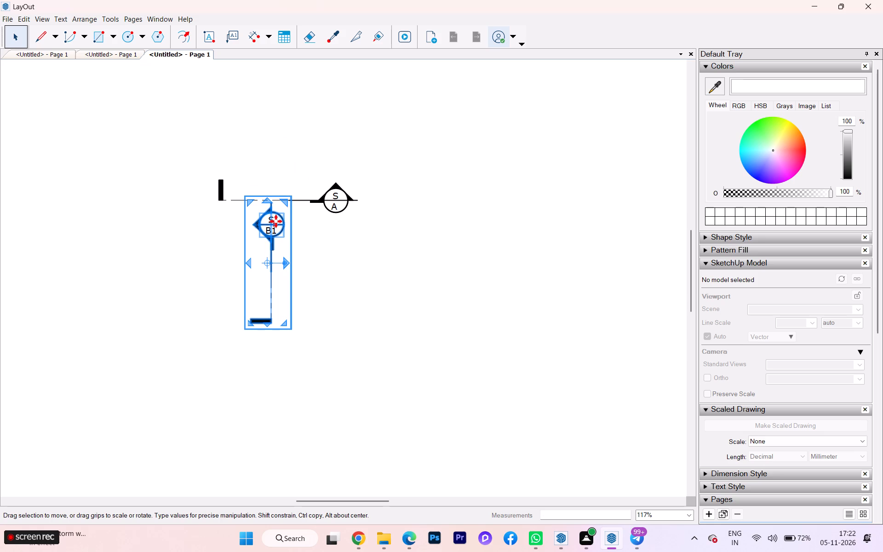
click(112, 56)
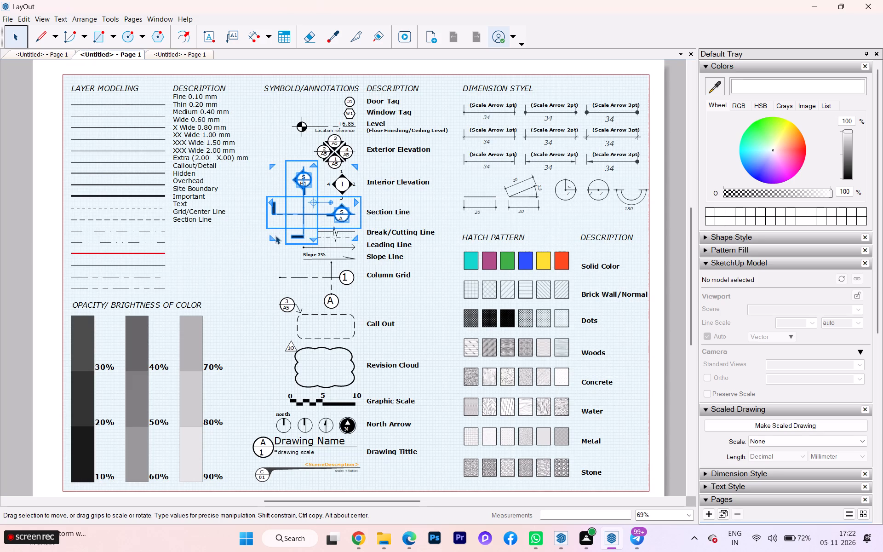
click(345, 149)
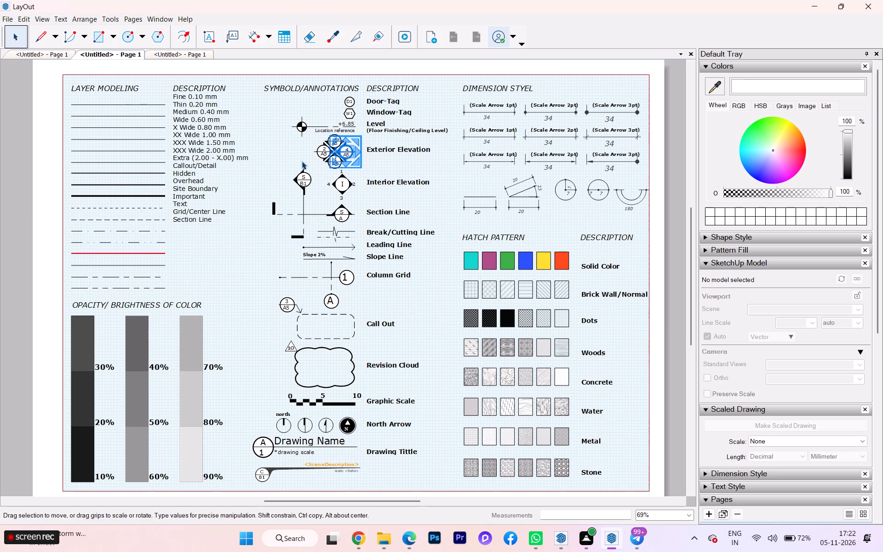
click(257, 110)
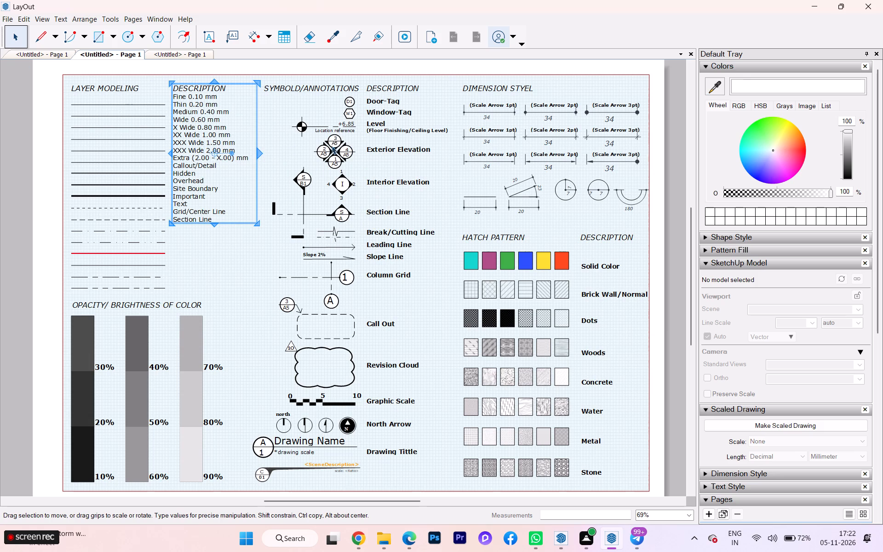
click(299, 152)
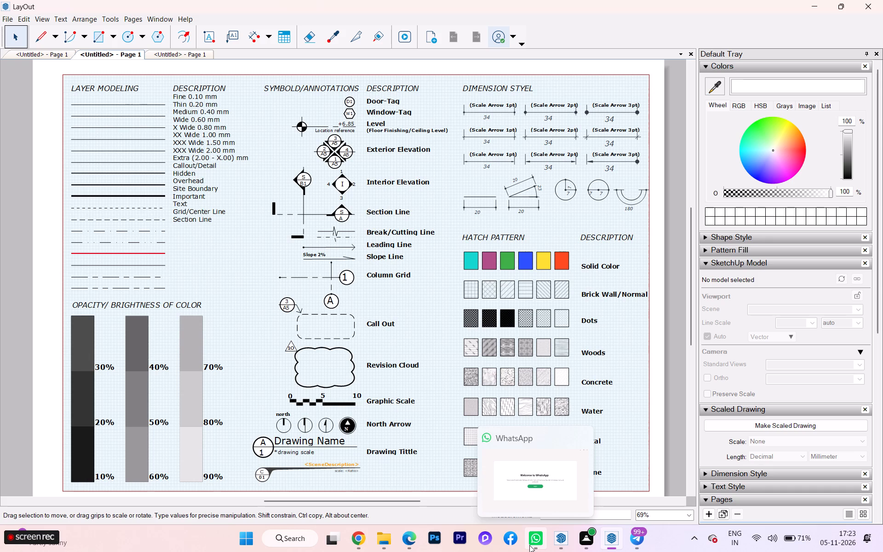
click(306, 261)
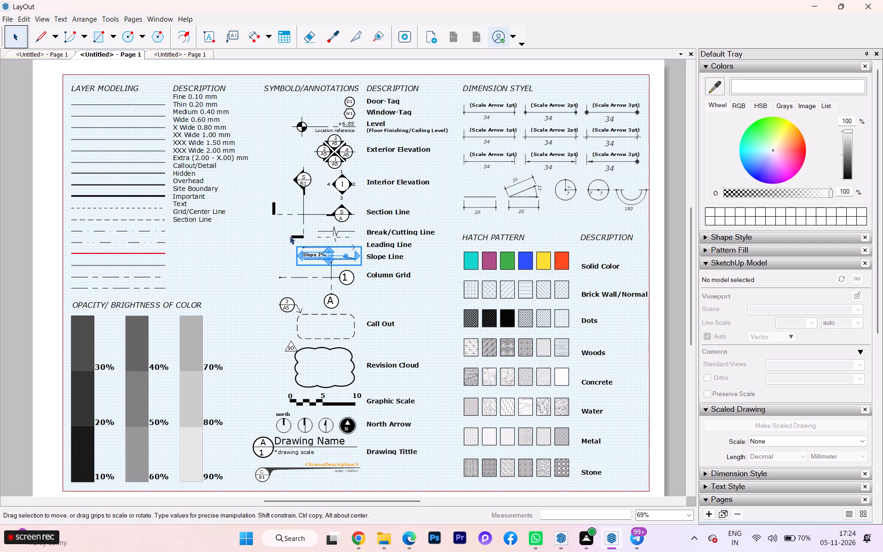
Close the untitled document containing the coloured house elevation without saving its changes.
click(45, 55)
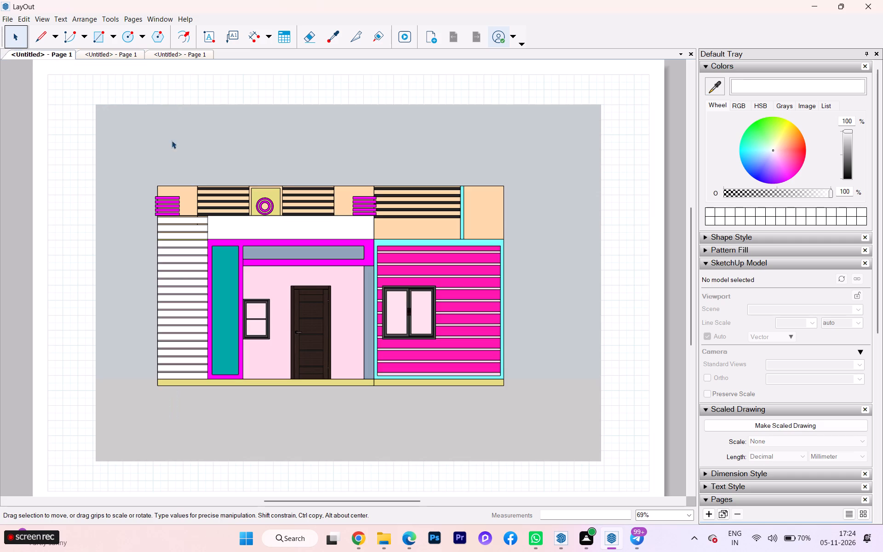
click(140, 82)
click(0, 13)
click(8, 21)
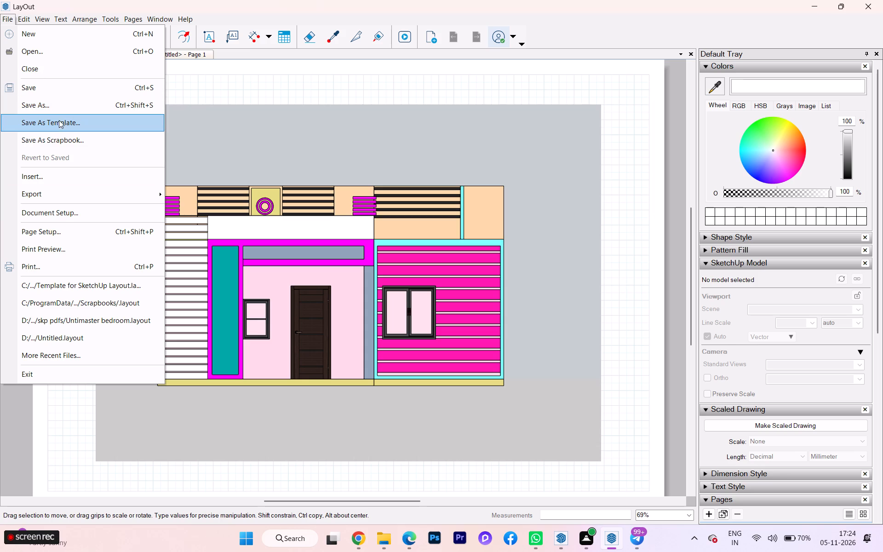
click(61, 69)
click(516, 98)
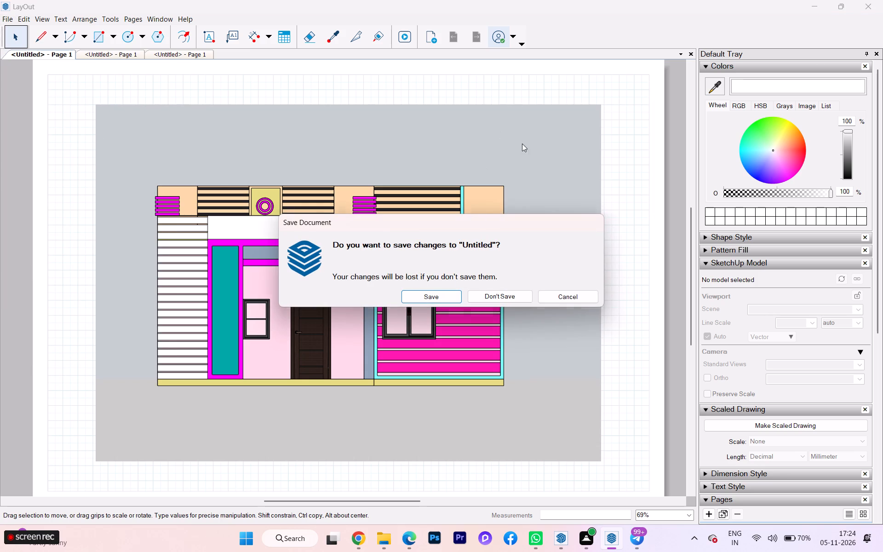
click(558, 292)
click(688, 49)
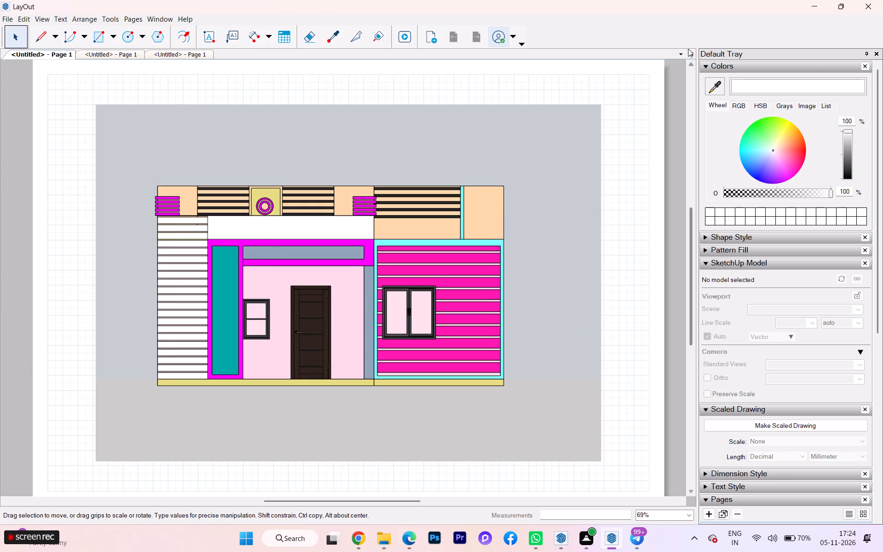
click(688, 52)
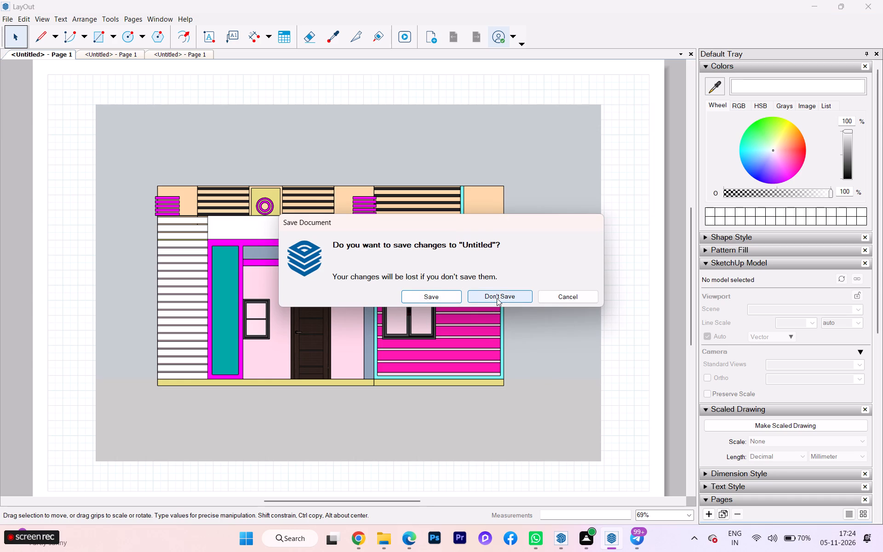
click(497, 298)
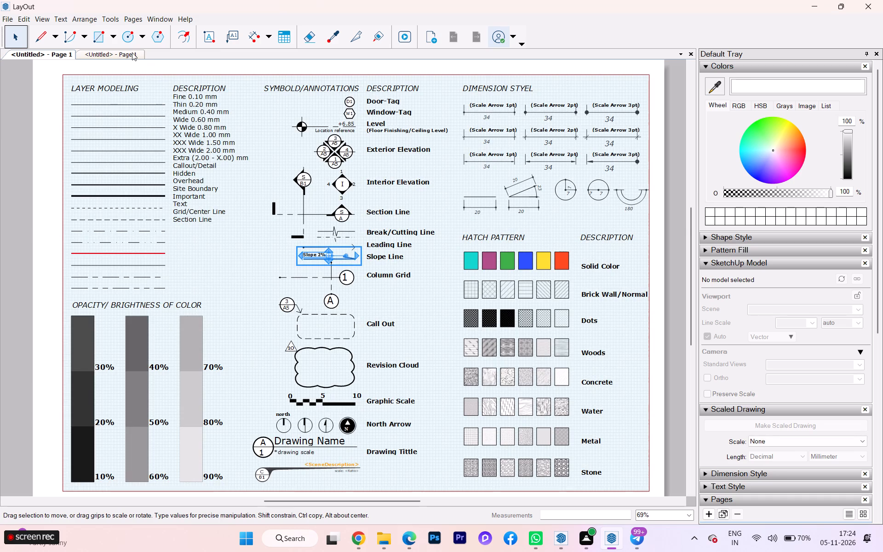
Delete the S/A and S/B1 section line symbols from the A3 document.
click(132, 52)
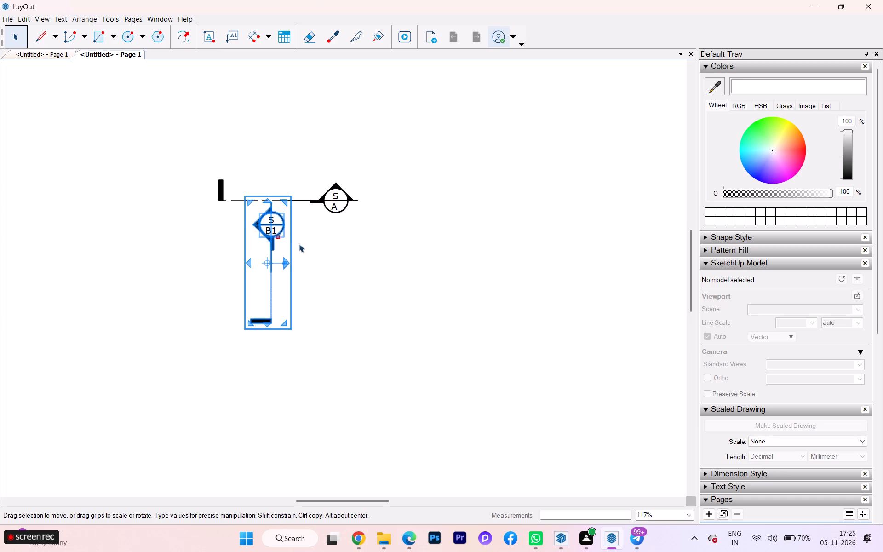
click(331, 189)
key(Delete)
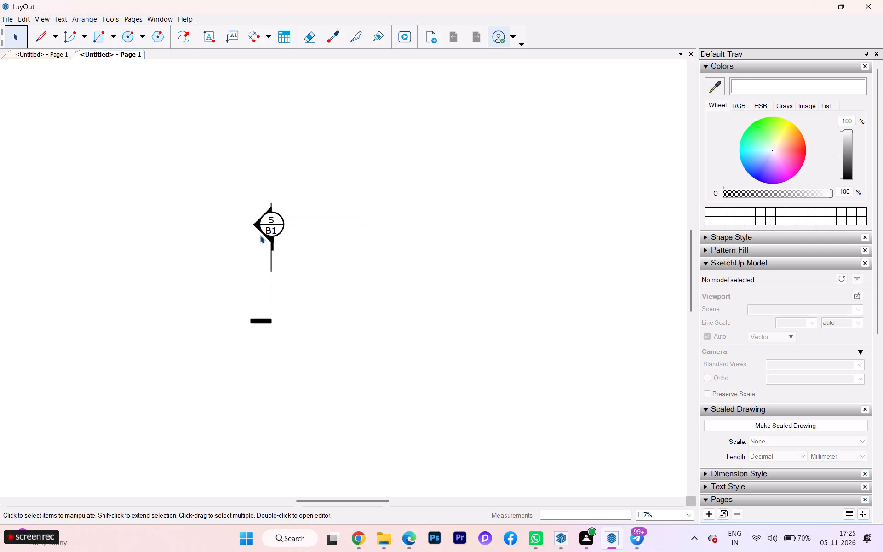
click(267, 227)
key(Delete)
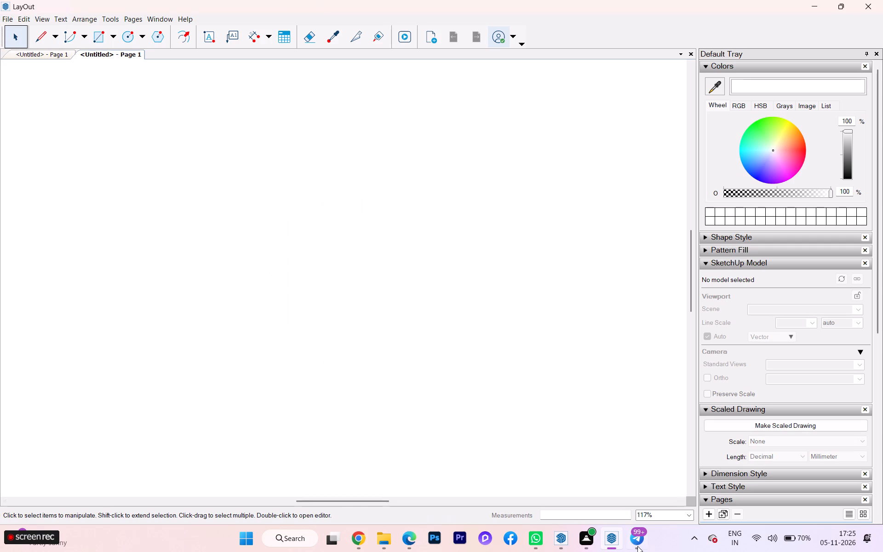
Switch to the SketchUp window with the coloured 26 32 3d house elevation and send that model to LayOut.
click(568, 535)
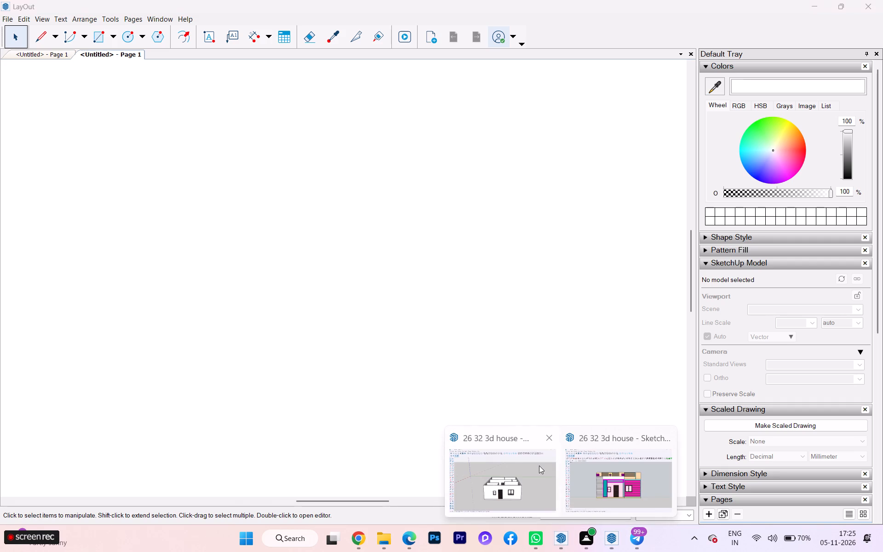
click(613, 474)
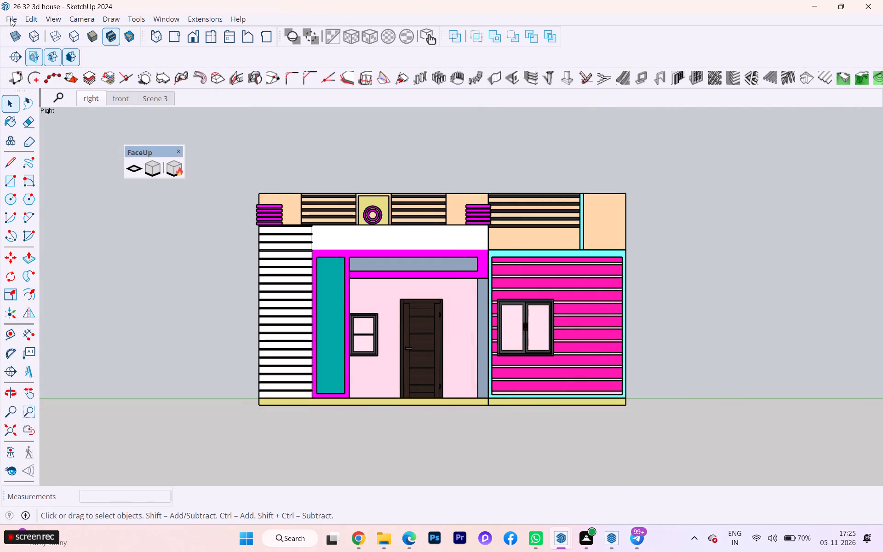
click(11, 18)
click(55, 211)
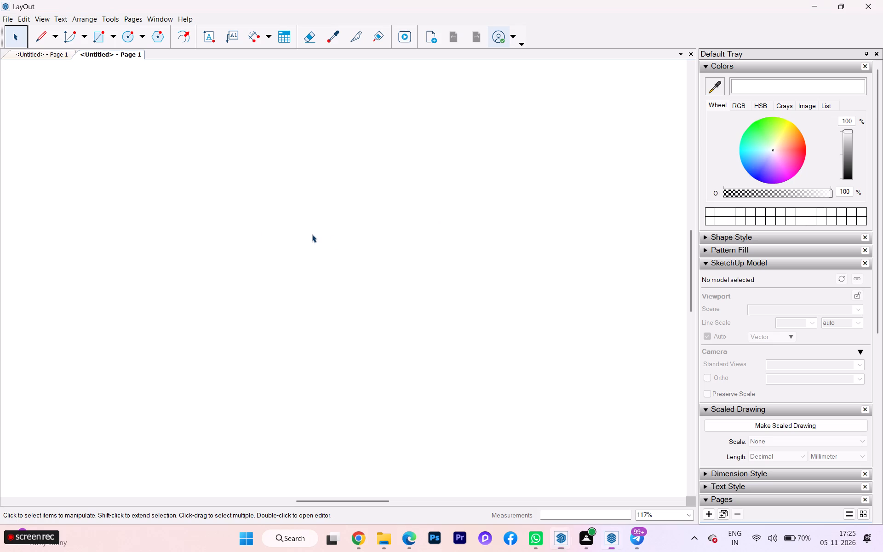
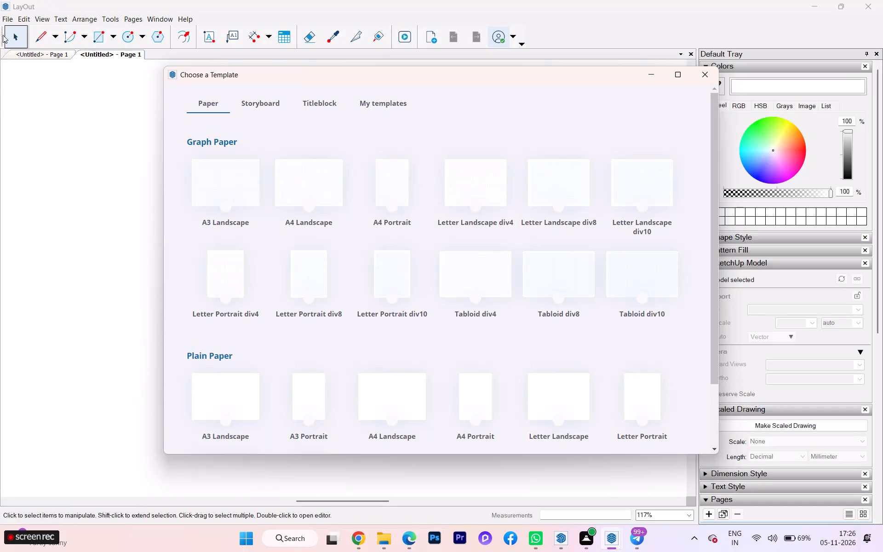
Choose the plain-paper A3 Landscape template for the document receiving the house model.
click(8, 17)
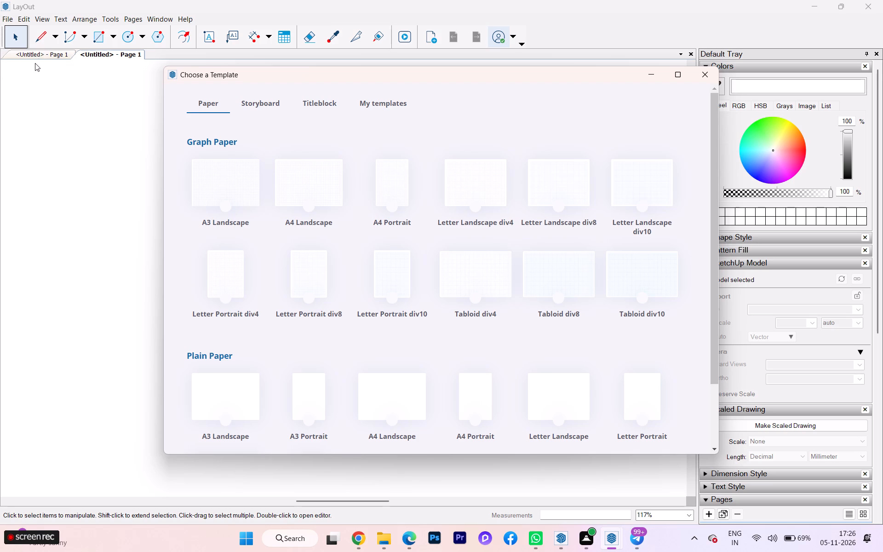
click(243, 396)
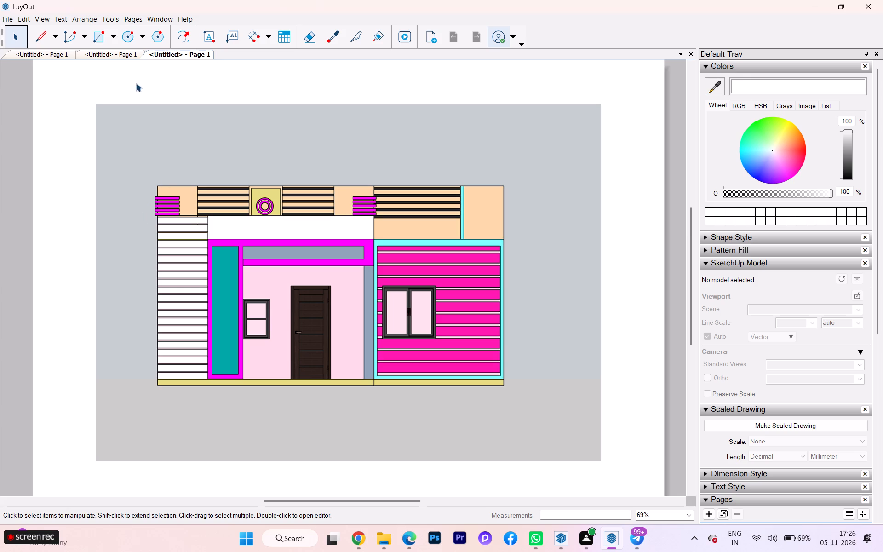
Switch to the second untitled document, which has the blank A3 page.
click(99, 53)
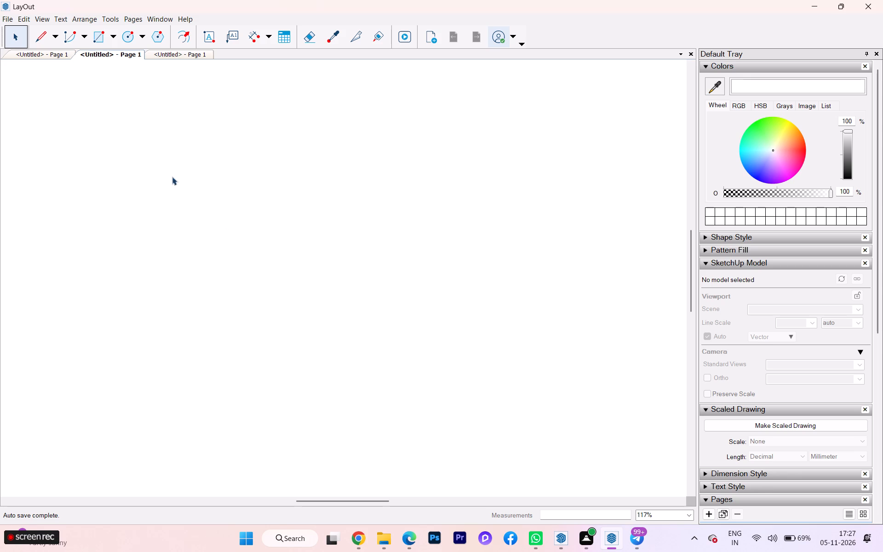
scroll(264, 208, down, 2)
scroll(321, 218, down, 2)
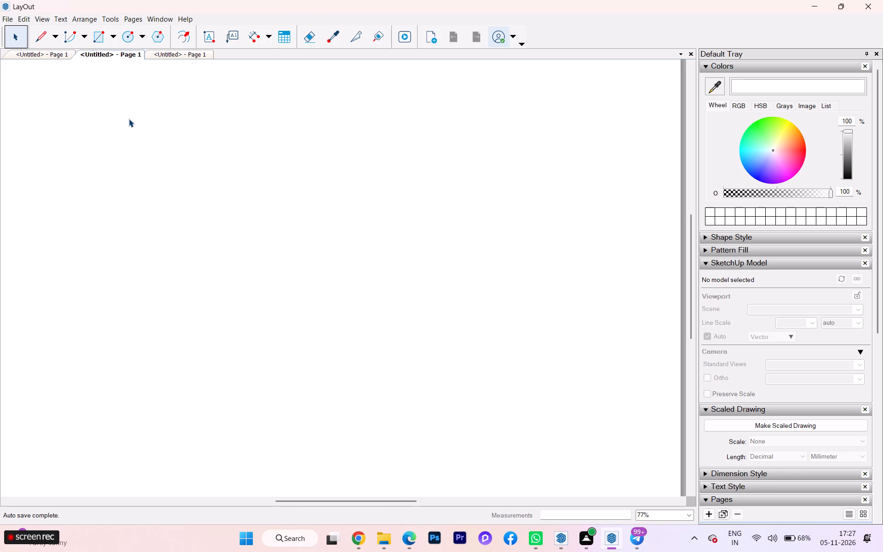
scroll(236, 167, down, 4)
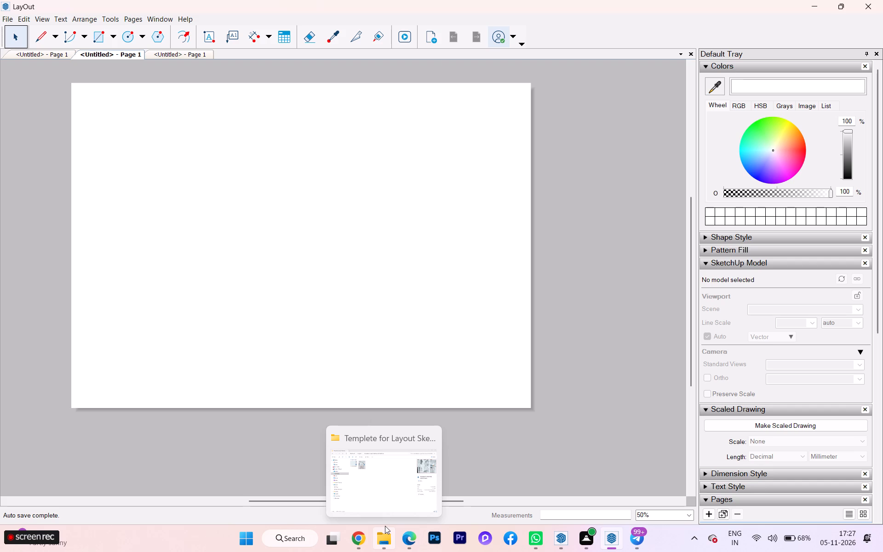
click(13, 20)
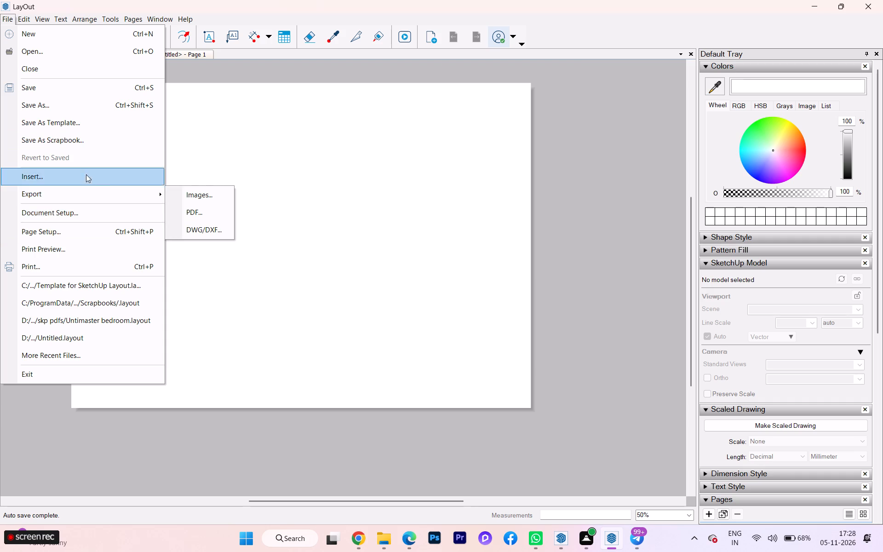
click(260, 136)
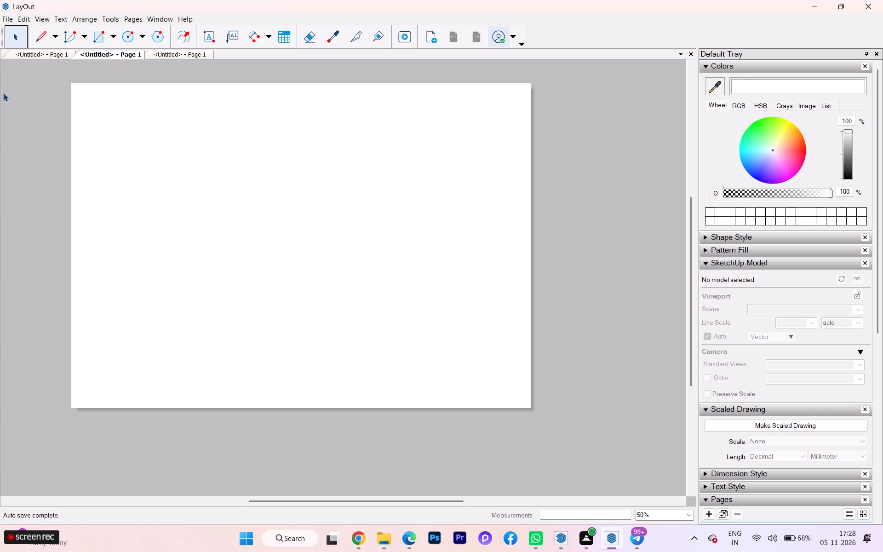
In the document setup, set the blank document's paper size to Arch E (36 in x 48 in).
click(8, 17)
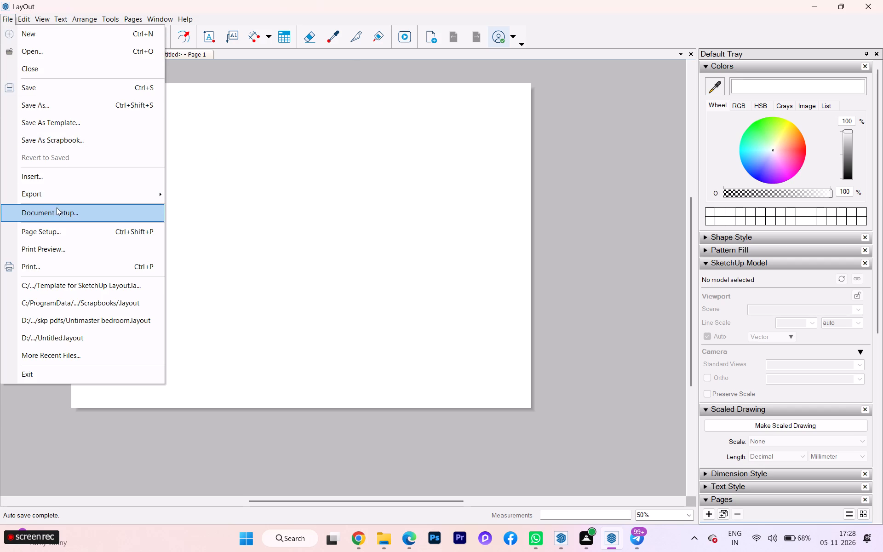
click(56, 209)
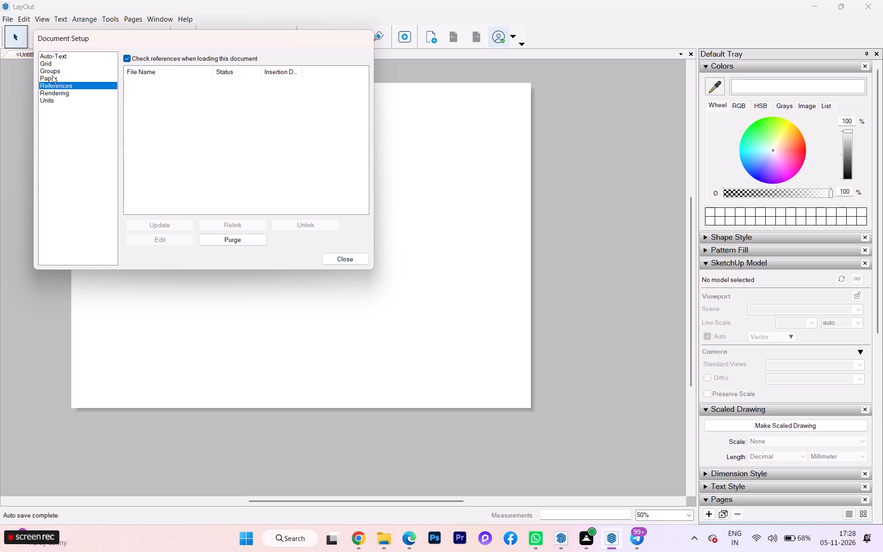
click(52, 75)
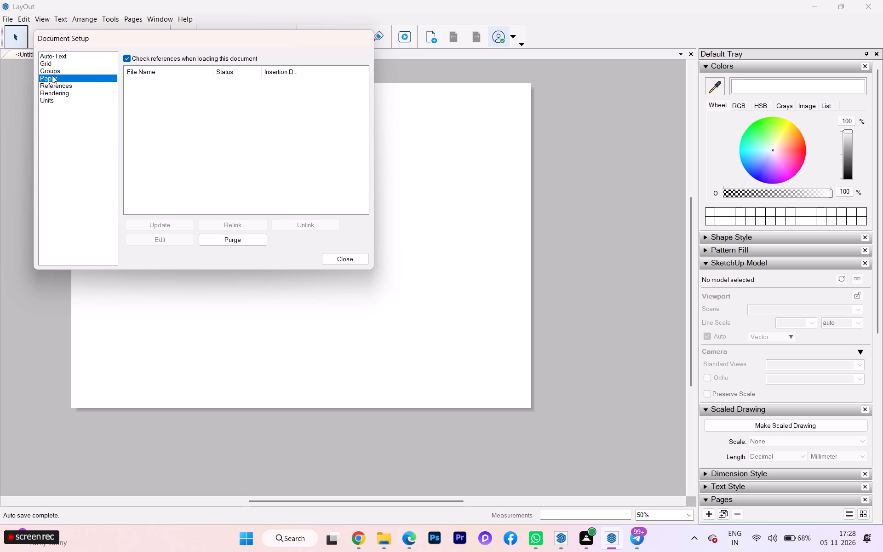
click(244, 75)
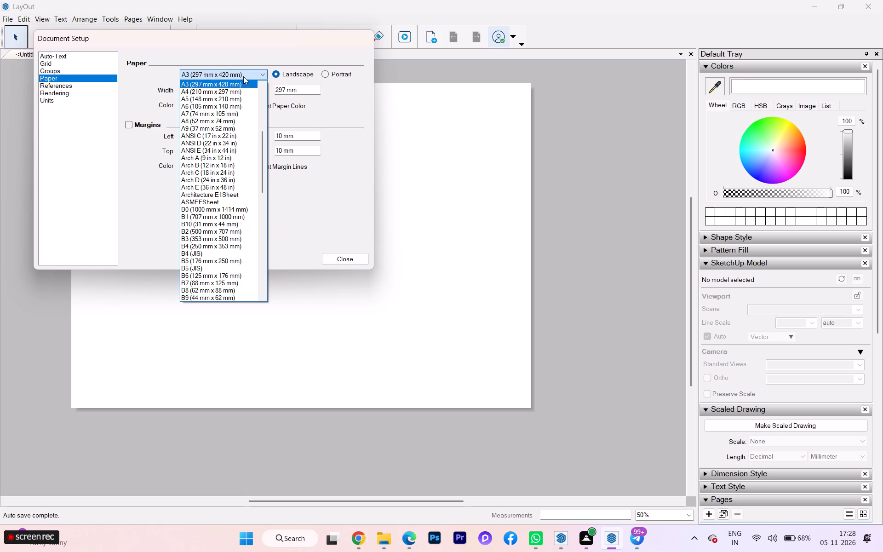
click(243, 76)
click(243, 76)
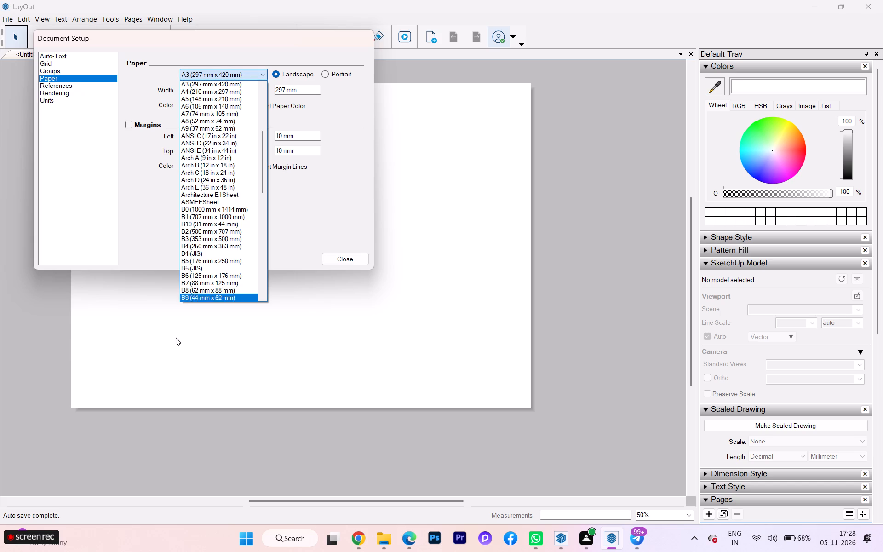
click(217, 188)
Set the blank document's paper size to Arch D (24 in x 36 in) and close the document setup.
click(235, 75)
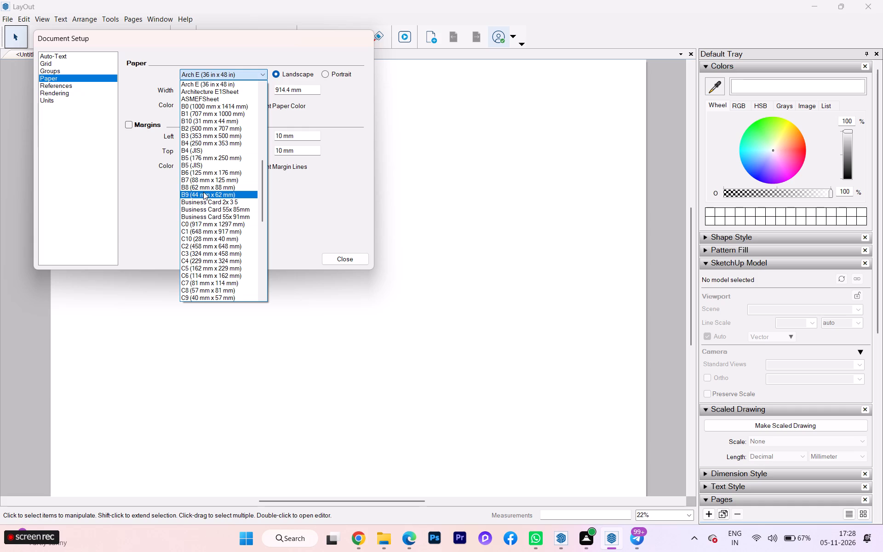
scroll(232, 89, up, 1)
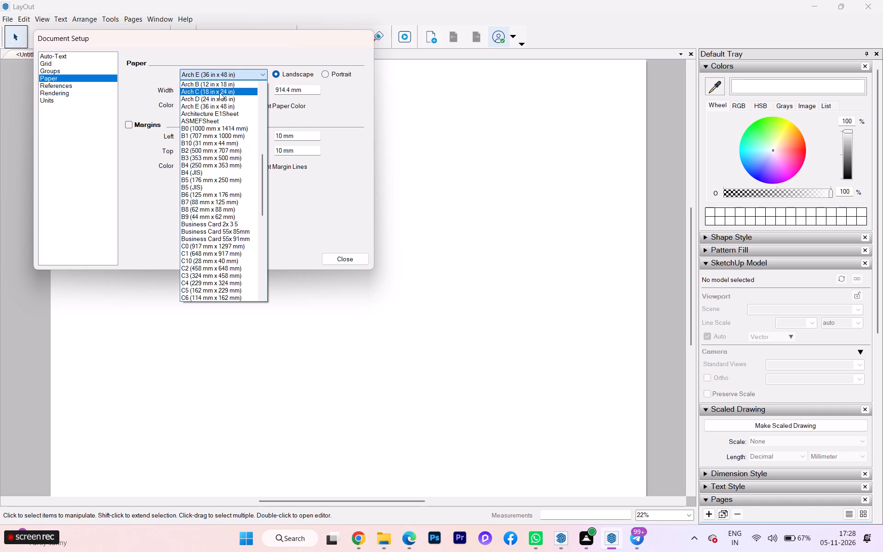
click(212, 99)
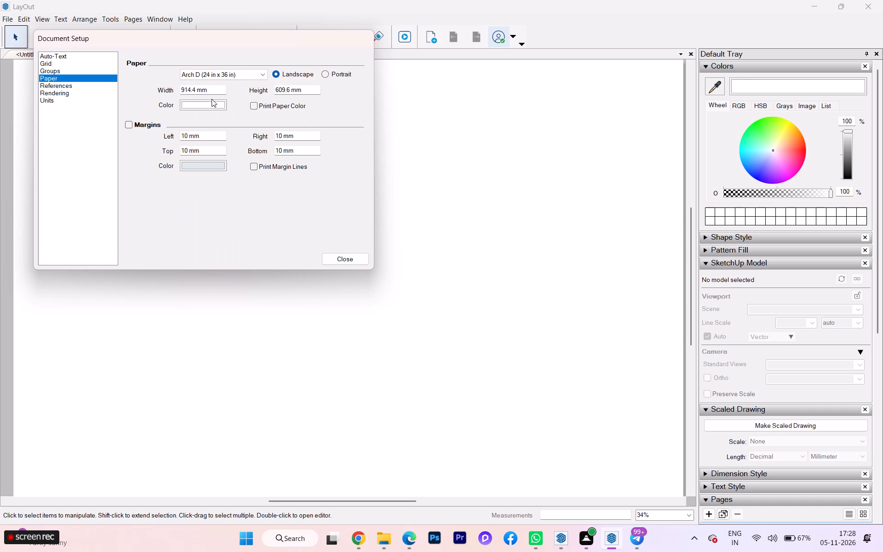
drag(210, 84, 145, 93)
drag(213, 90, 154, 91)
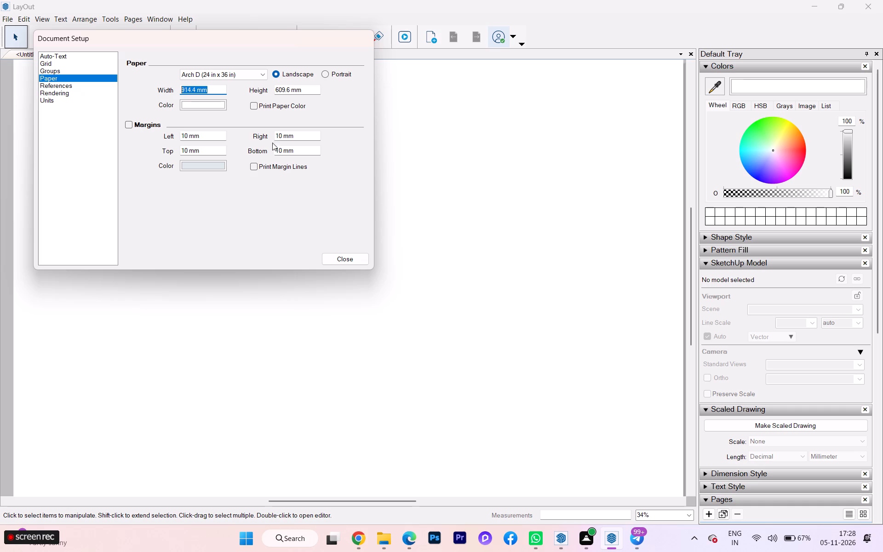
click(232, 200)
click(414, 190)
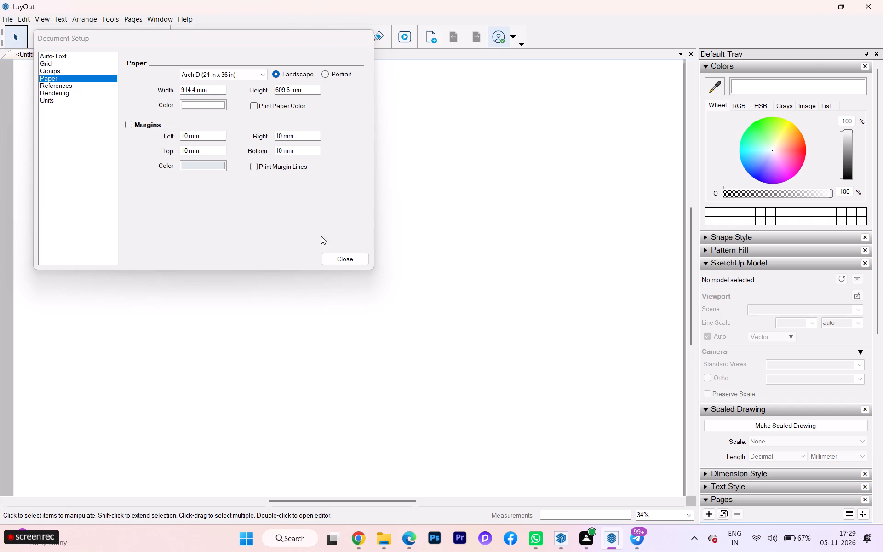
click(331, 257)
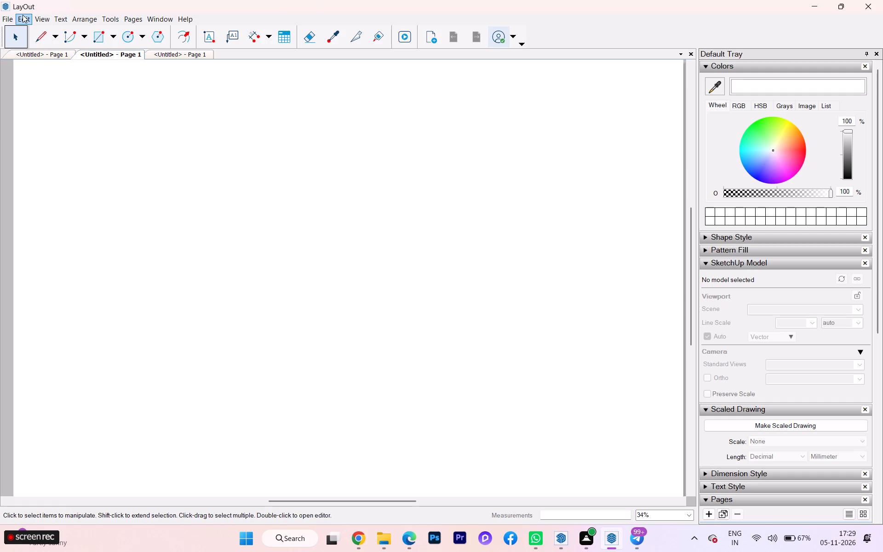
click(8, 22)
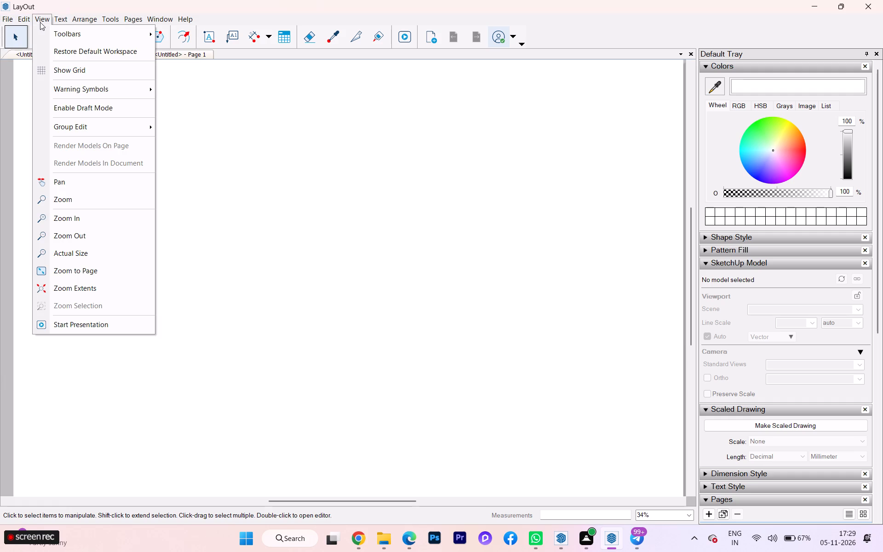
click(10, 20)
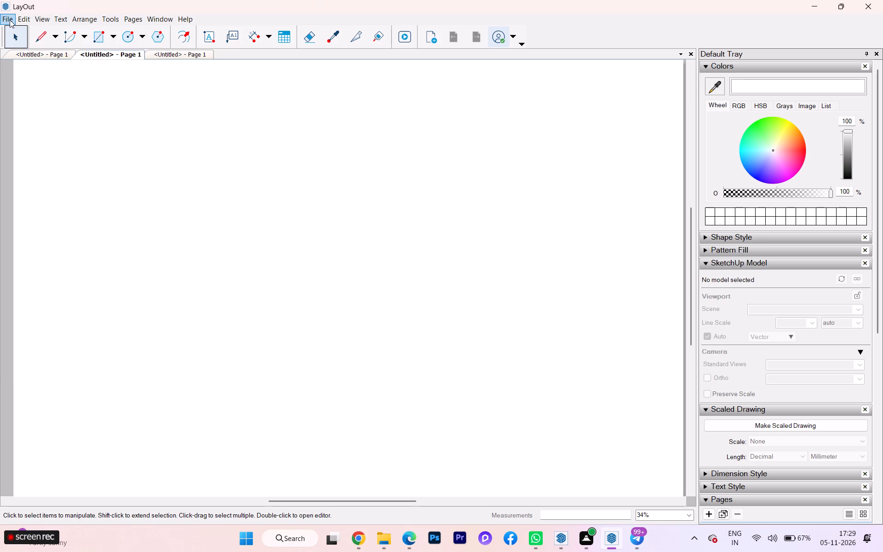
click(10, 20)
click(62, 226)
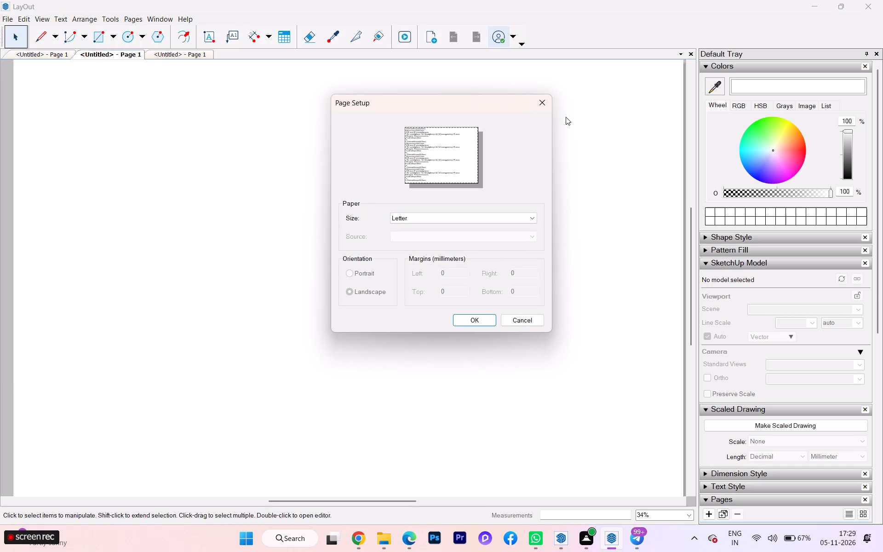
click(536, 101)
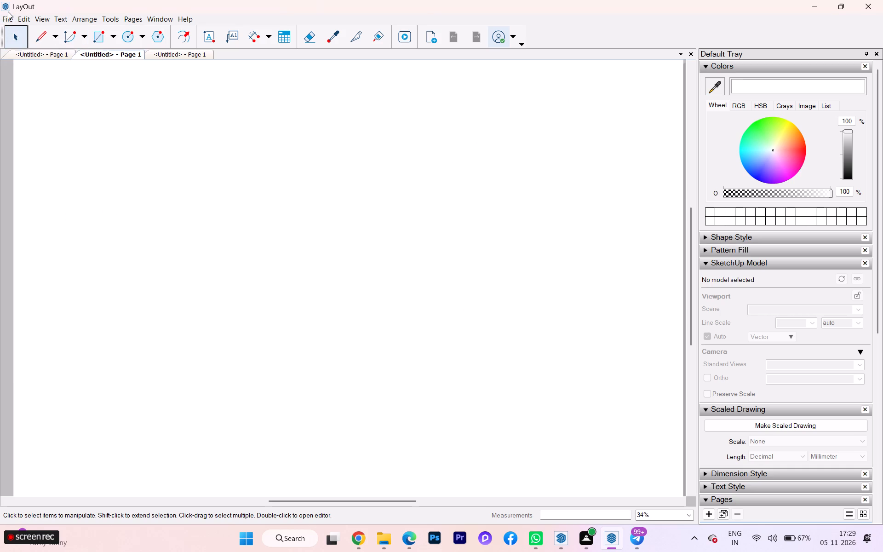
In the page setup for printing the blank document, look through the available paper sizes and set the size to Tabloid.
click(6, 17)
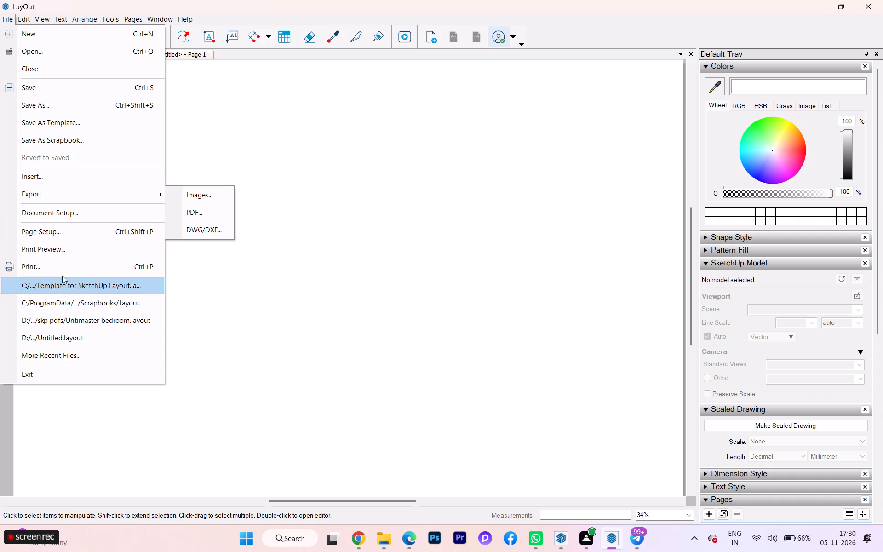
click(67, 231)
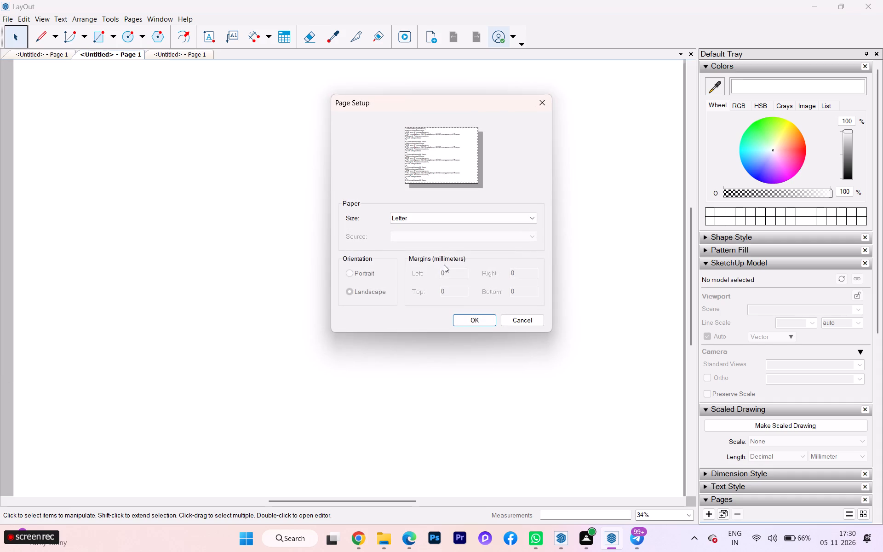
click(470, 217)
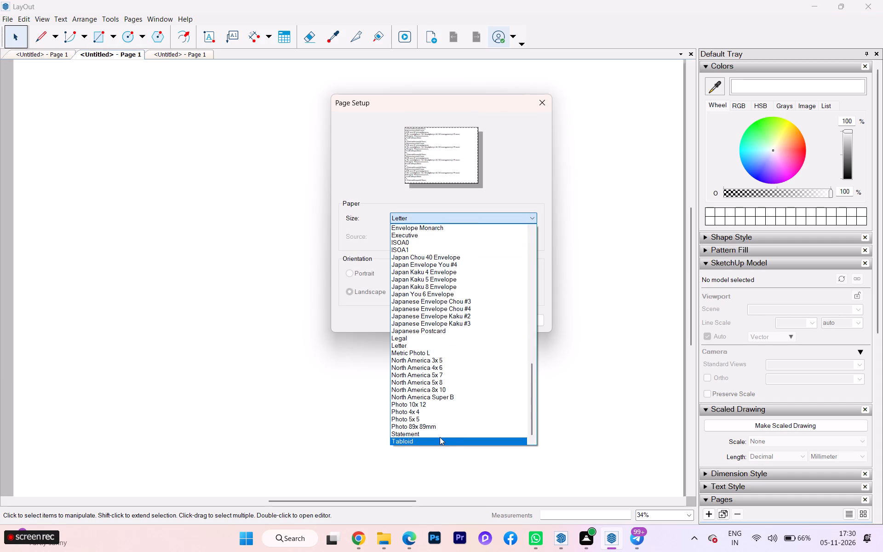
scroll(446, 345, down, 4)
scroll(478, 407, down, 2)
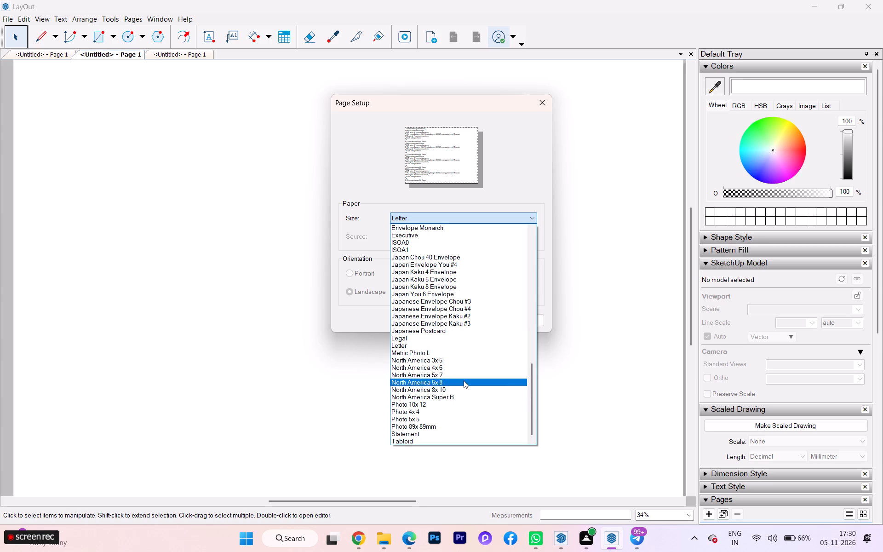
scroll(430, 313, up, 3)
scroll(430, 313, down, 3)
scroll(468, 425, down, 1)
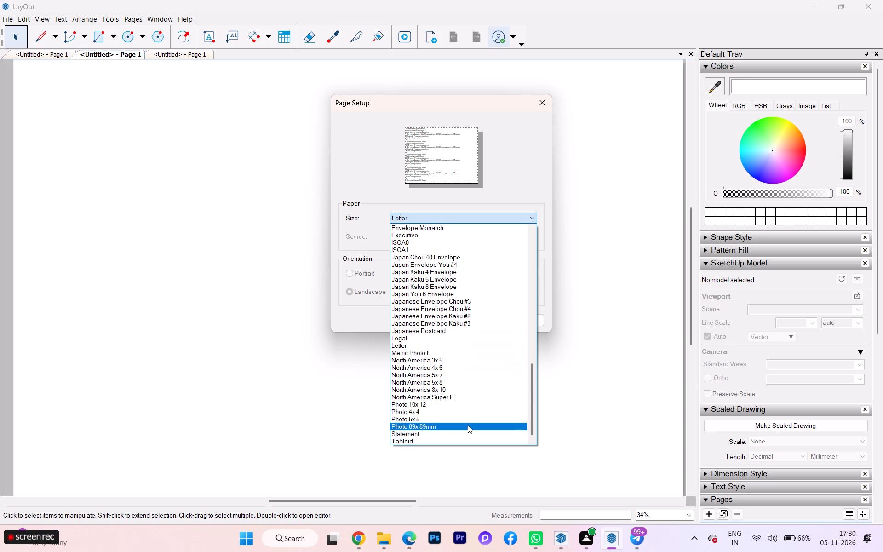
scroll(468, 425, down, 1)
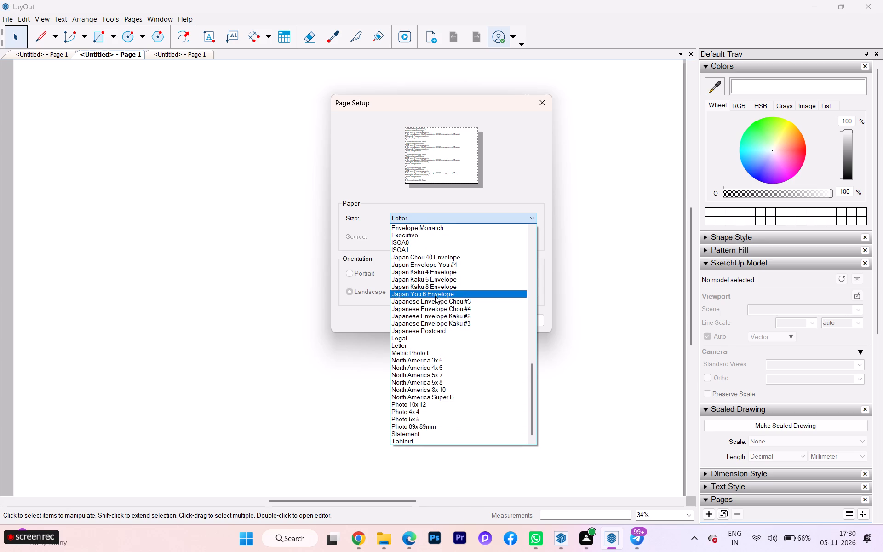
scroll(435, 296, up, 2)
scroll(431, 247, up, 1)
scroll(431, 246, down, 1)
scroll(431, 246, up, 14)
scroll(423, 231, down, 1)
scroll(423, 231, up, 1)
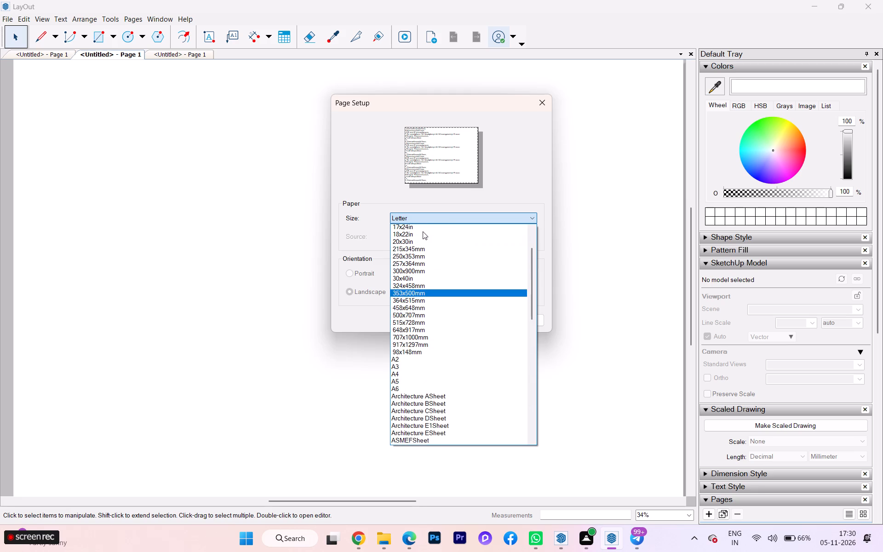
scroll(429, 261, up, 5)
scroll(436, 266, down, 1)
scroll(436, 266, up, 4)
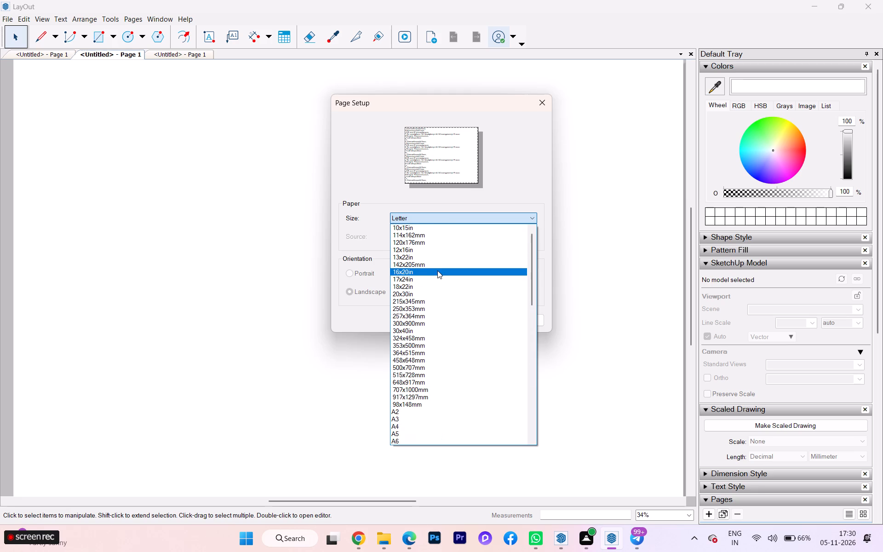
scroll(437, 270, up, 6)
scroll(449, 331, down, 2)
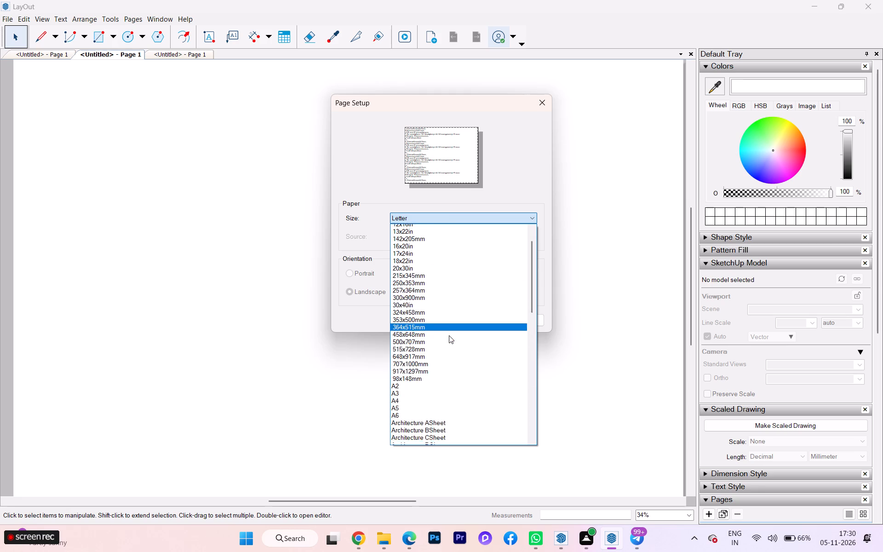
scroll(449, 337, down, 1)
scroll(449, 338, up, 1)
scroll(449, 341, down, 3)
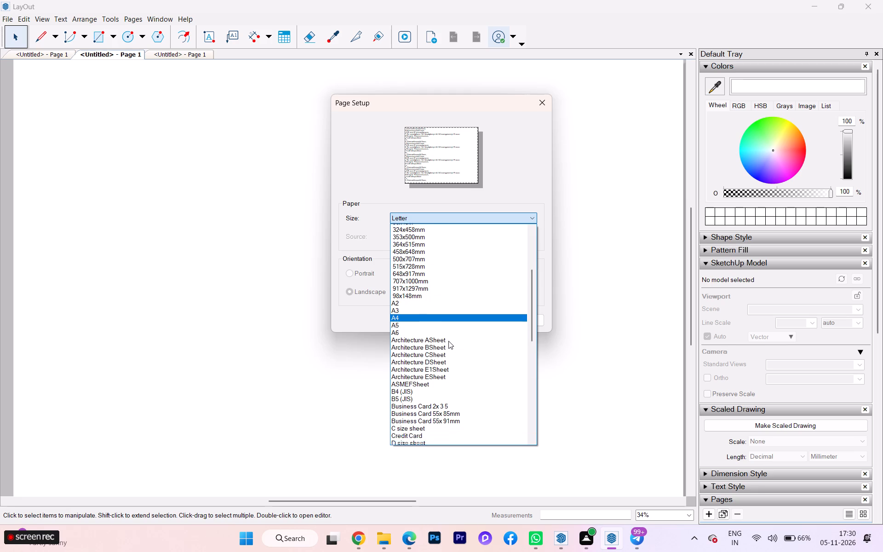
scroll(448, 341, down, 4)
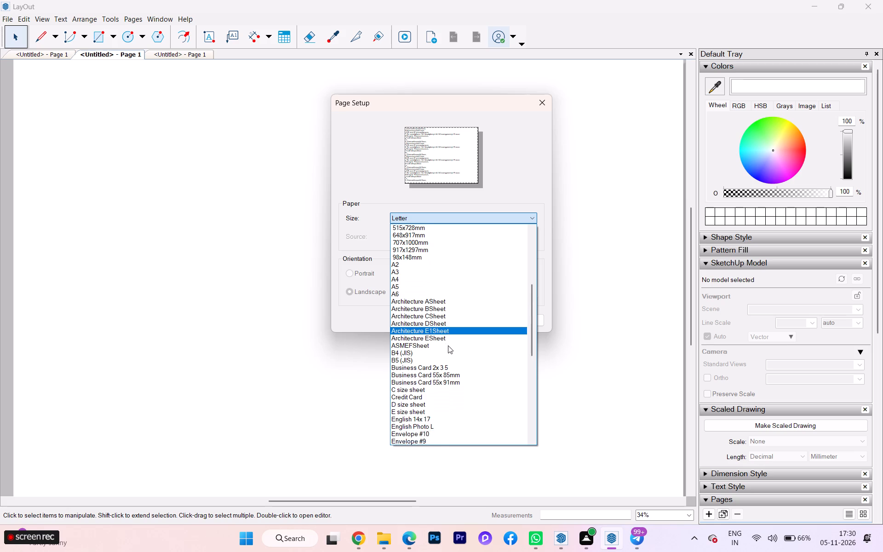
scroll(447, 349, down, 1)
scroll(447, 349, up, 1)
scroll(447, 349, down, 5)
scroll(447, 350, up, 1)
scroll(447, 350, down, 3)
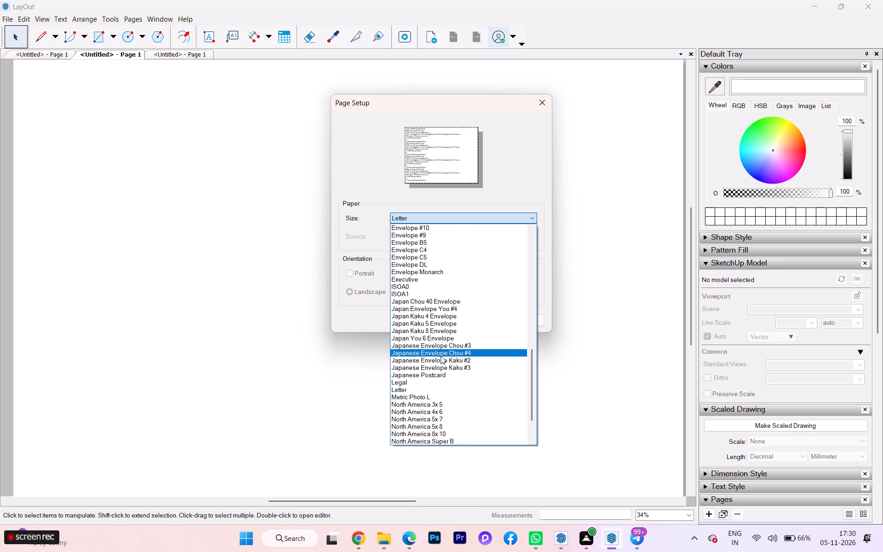
scroll(443, 411, down, 5)
click(426, 441)
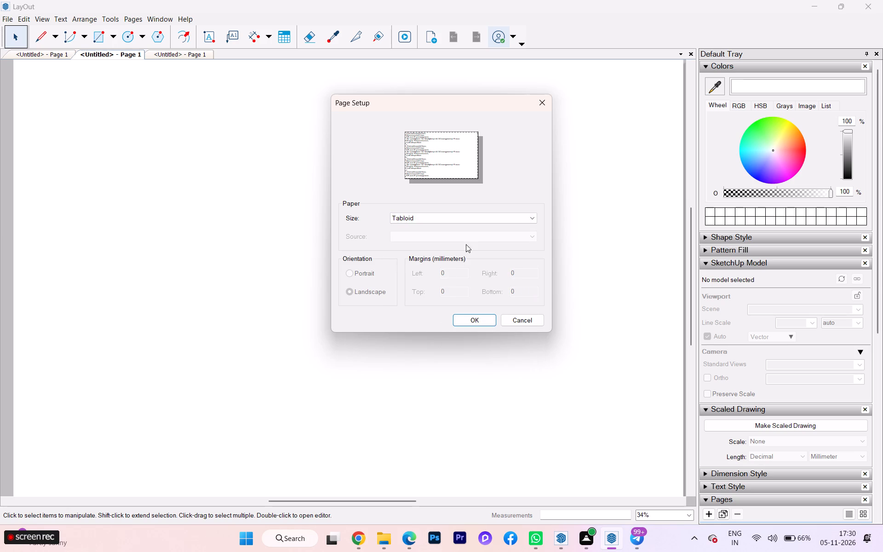
Look through the page setup's paper sizes again, from the photo and envelope formats back to the Architecture sheets.
click(498, 229)
click(494, 223)
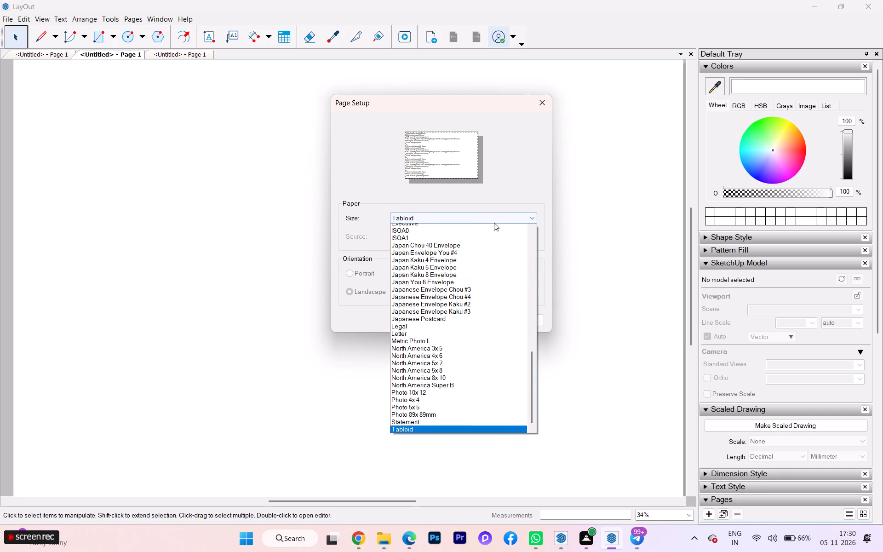
scroll(447, 383, down, 1)
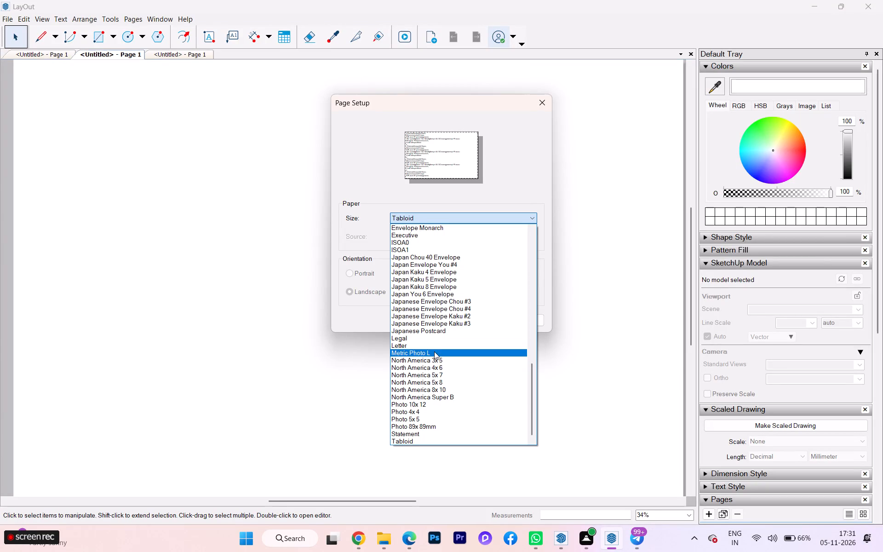
scroll(450, 362, down, 2)
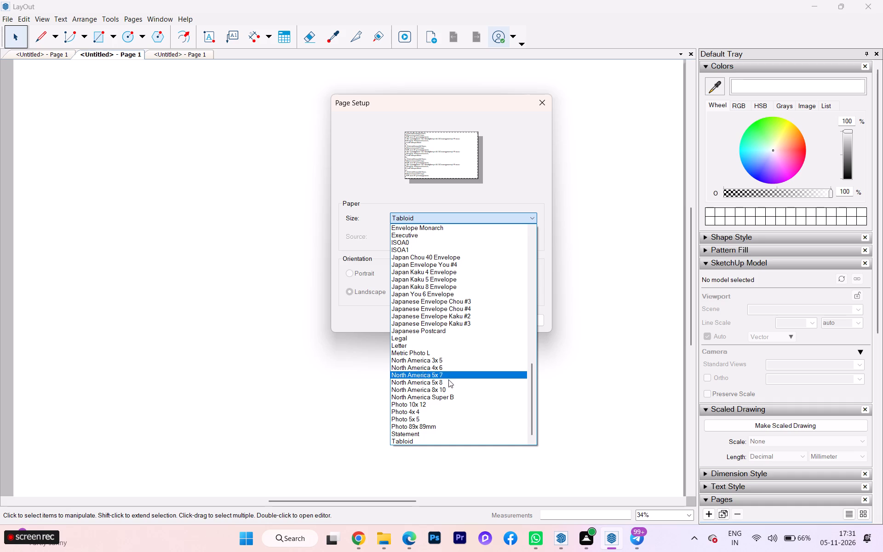
scroll(448, 379, down, 3)
scroll(456, 327, up, 4)
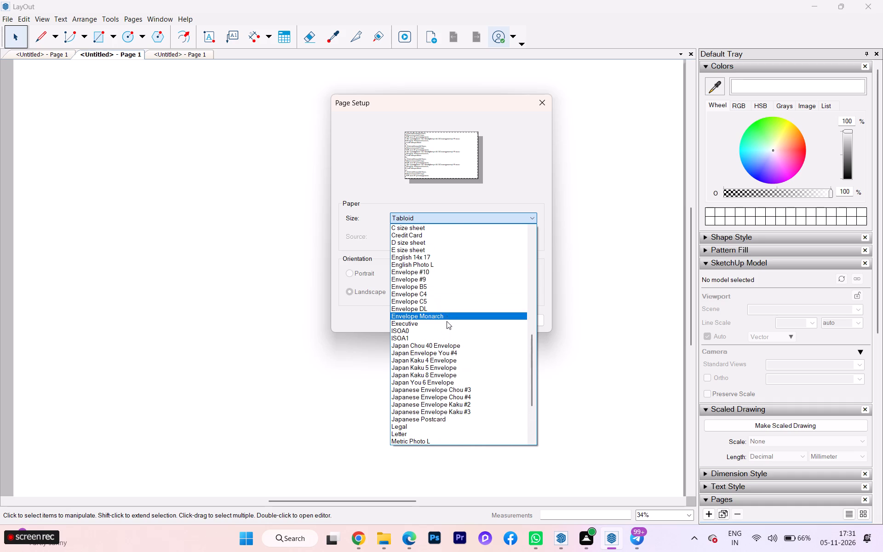
scroll(447, 321, up, 3)
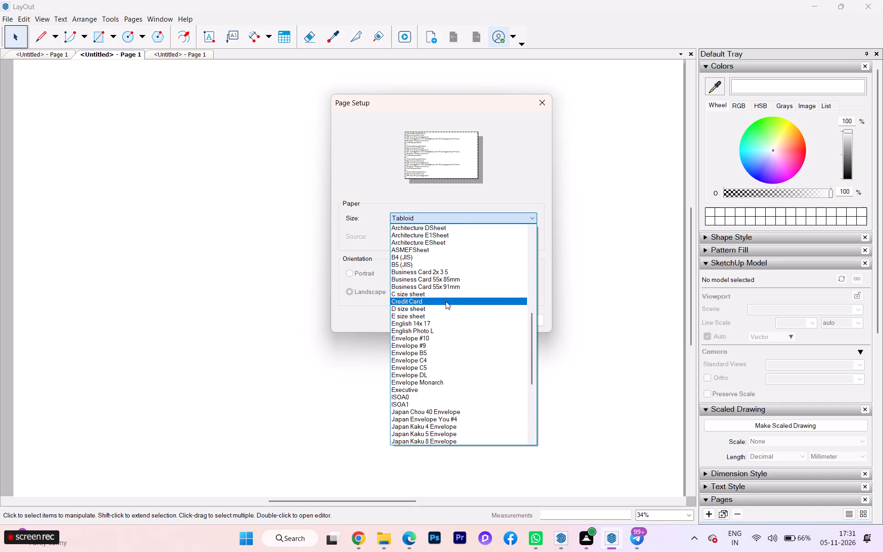
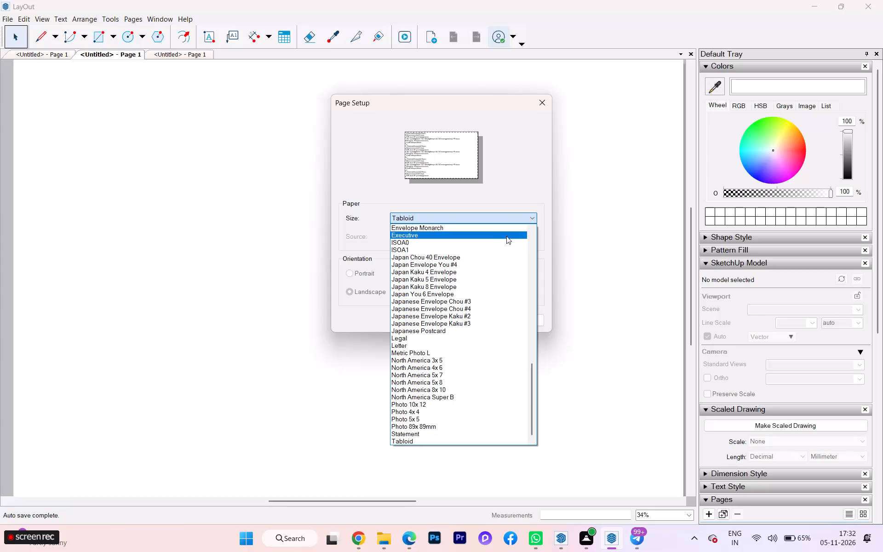
Set the blank document's print paper size to 917x1297mm and close the page setup.
scroll(494, 244, up, 1)
scroll(494, 244, down, 1)
scroll(494, 244, up, 5)
scroll(494, 244, down, 3)
scroll(494, 244, up, 8)
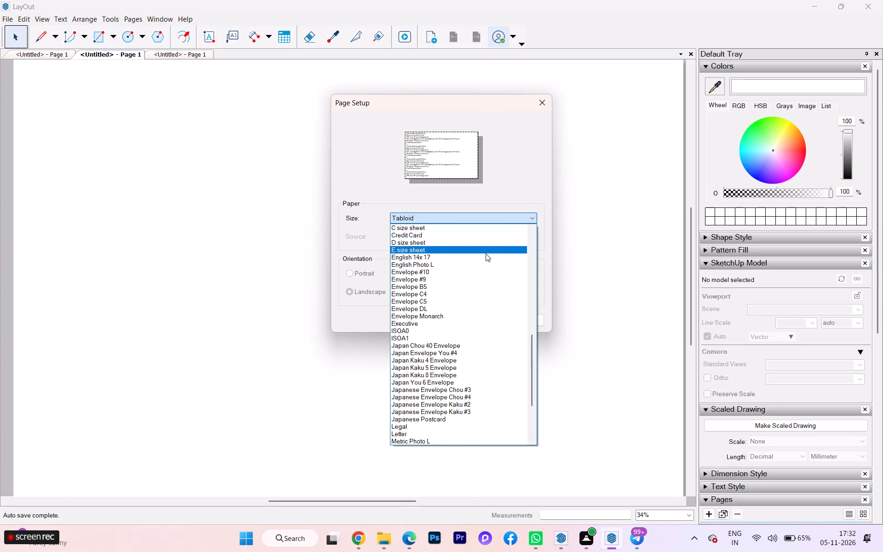
scroll(486, 253, up, 6)
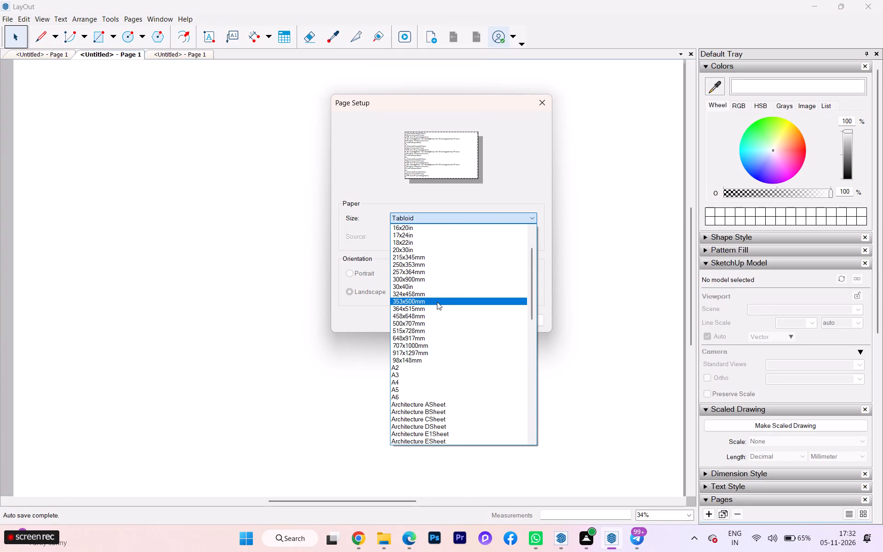
click(423, 352)
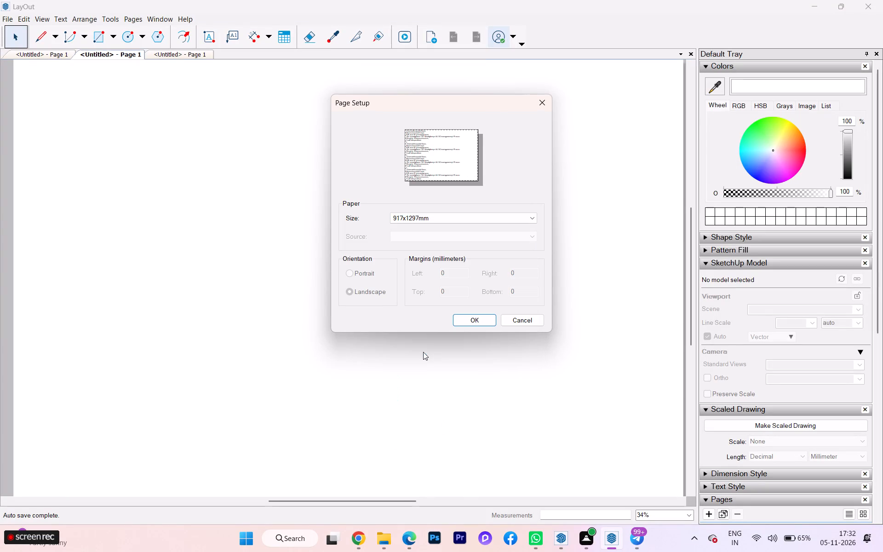
click(473, 317)
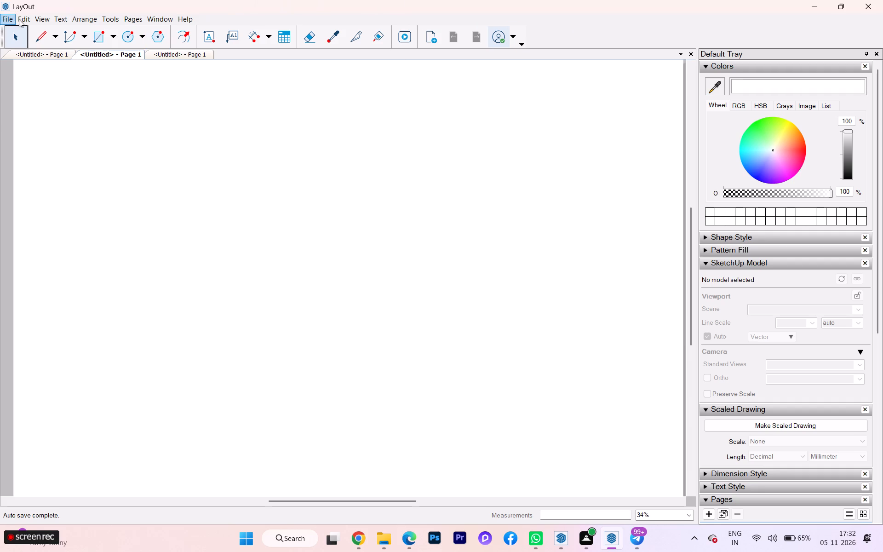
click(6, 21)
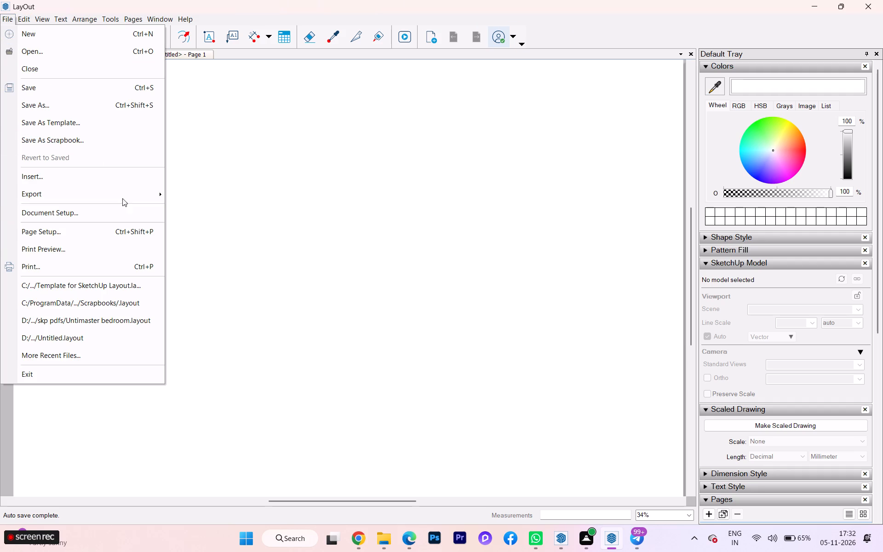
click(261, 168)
Return to the annotation template sheet and deselect the slope line symbol.
click(49, 57)
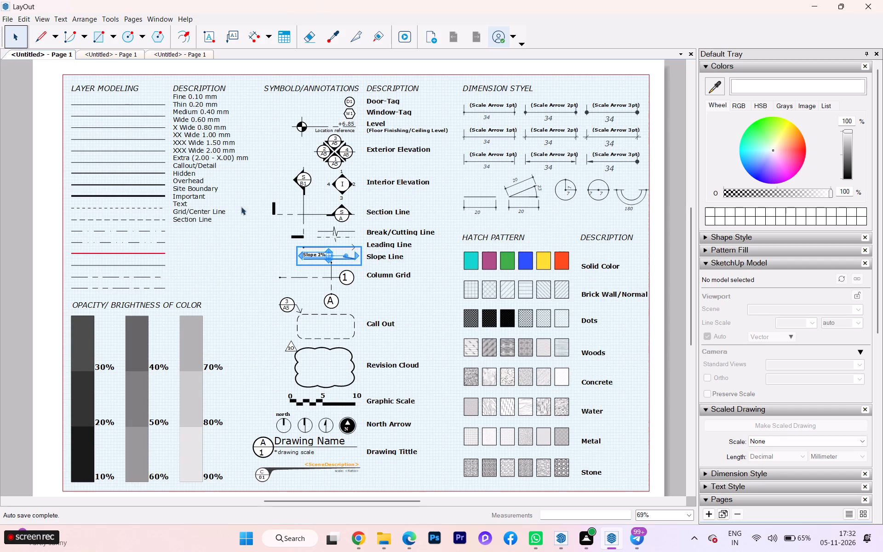
click(266, 230)
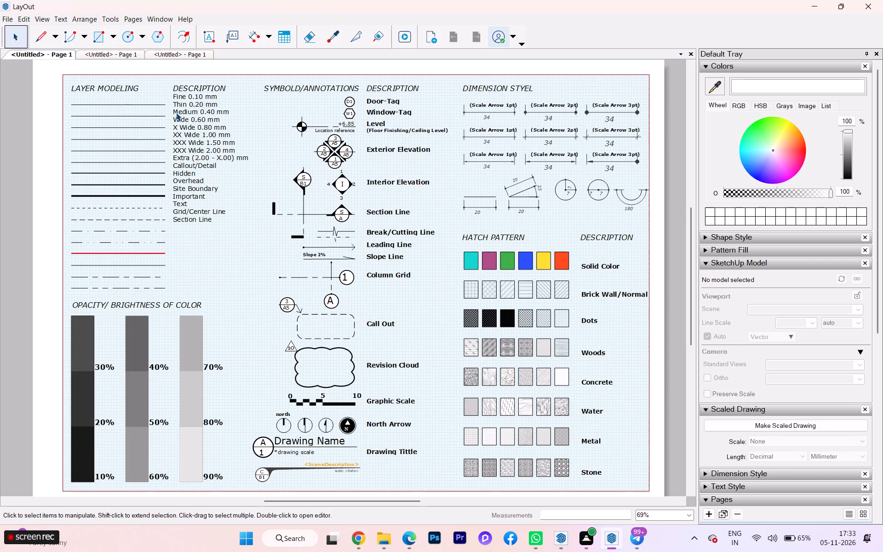
In the house model document, keep the viewport on the right scene and set its render mode to Vector.
click(181, 57)
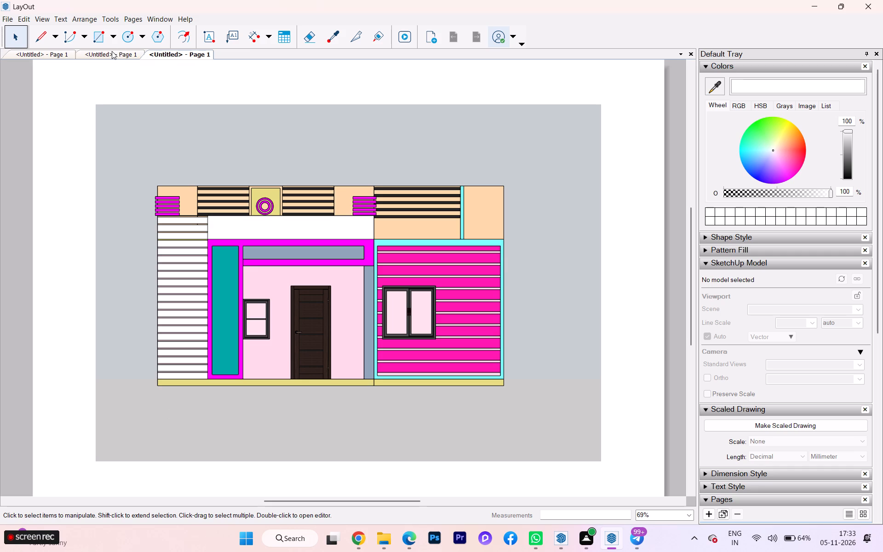
click(715, 265)
click(445, 305)
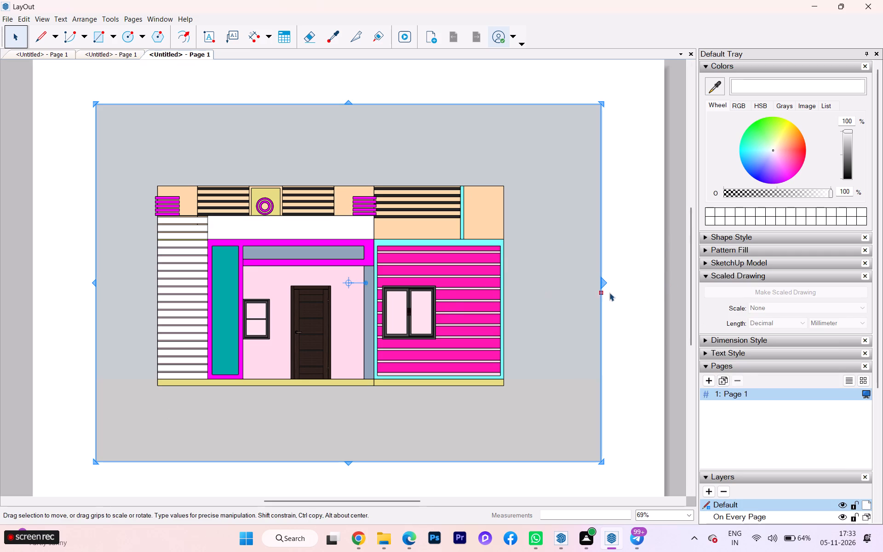
click(722, 262)
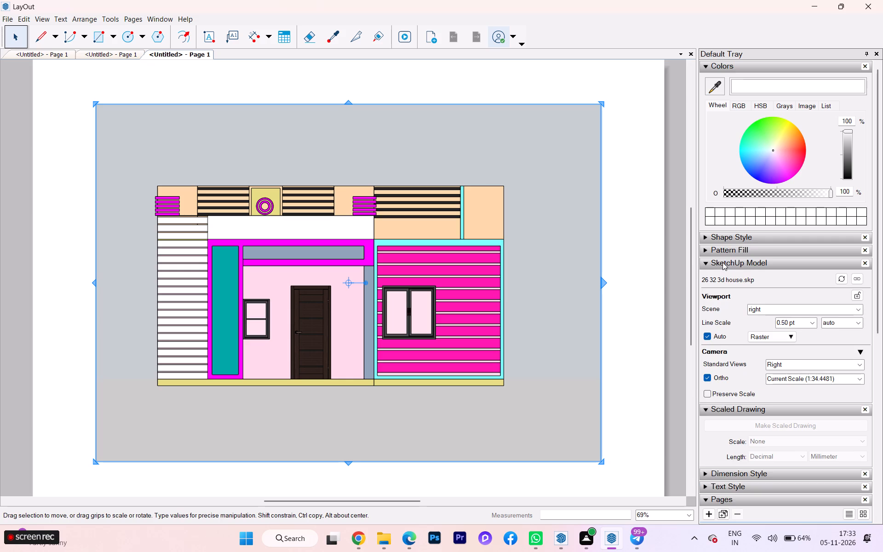
click(797, 312)
click(860, 309)
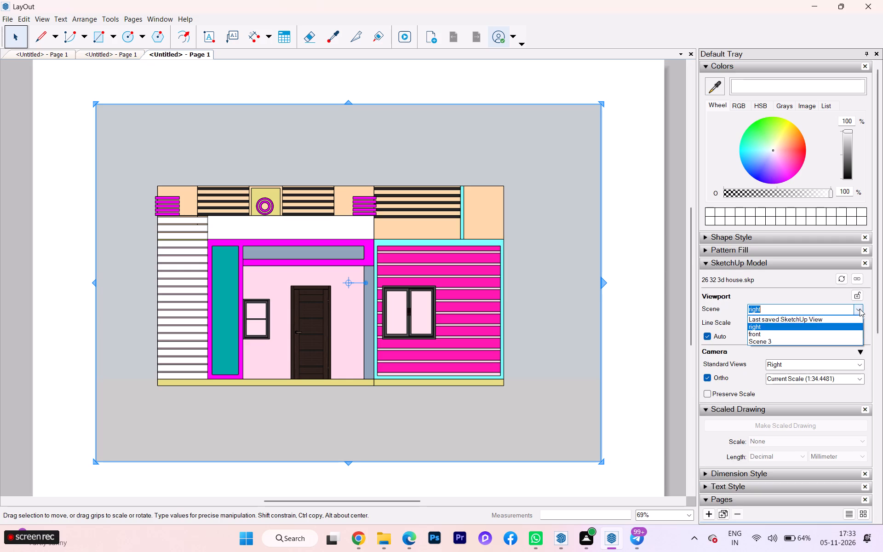
click(765, 328)
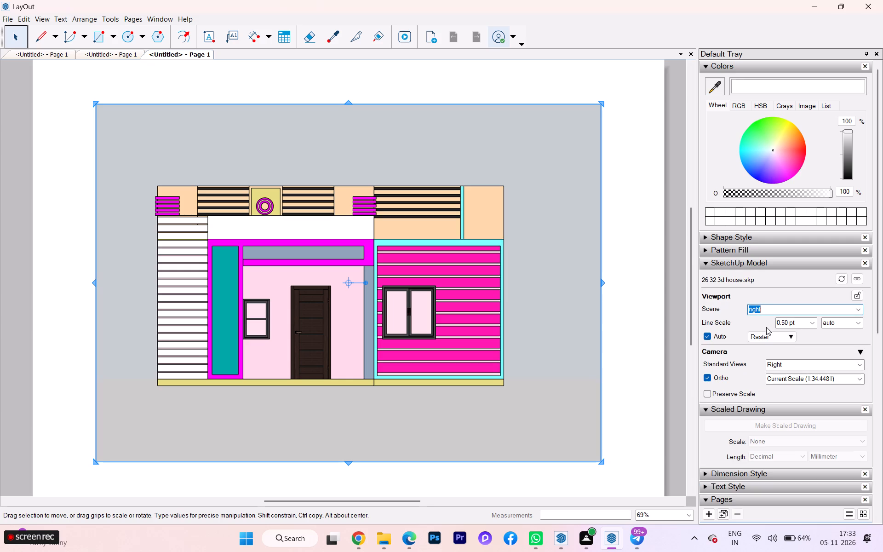
click(781, 336)
click(780, 350)
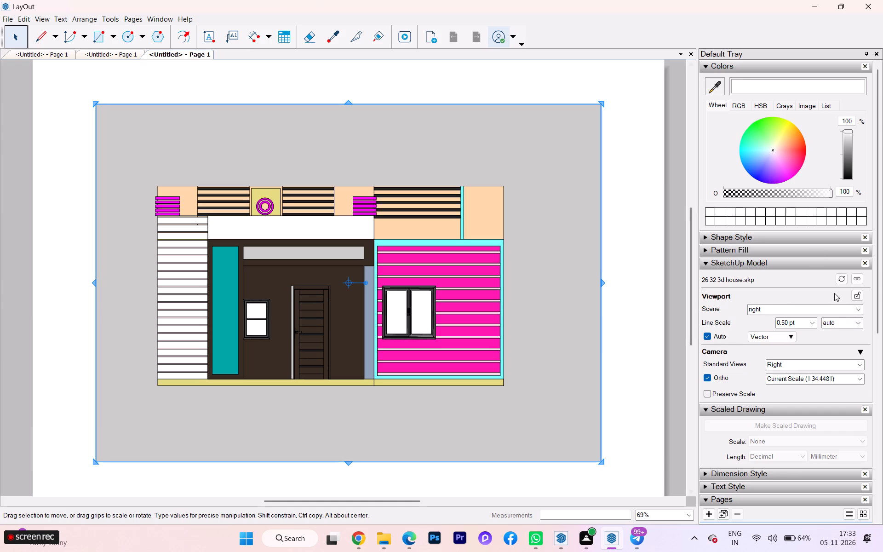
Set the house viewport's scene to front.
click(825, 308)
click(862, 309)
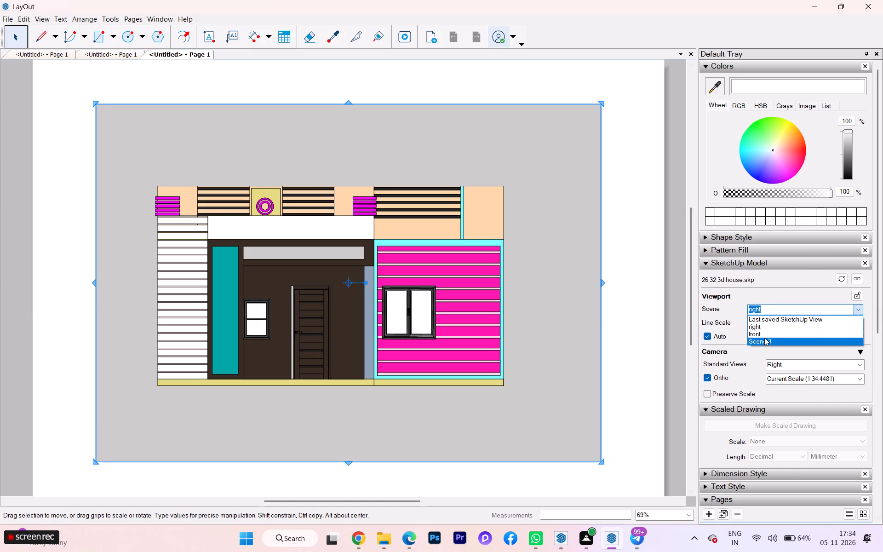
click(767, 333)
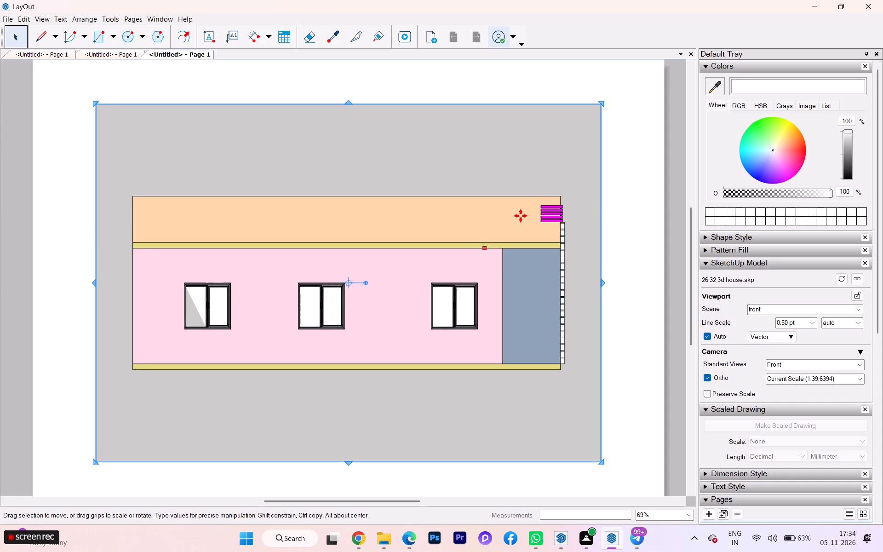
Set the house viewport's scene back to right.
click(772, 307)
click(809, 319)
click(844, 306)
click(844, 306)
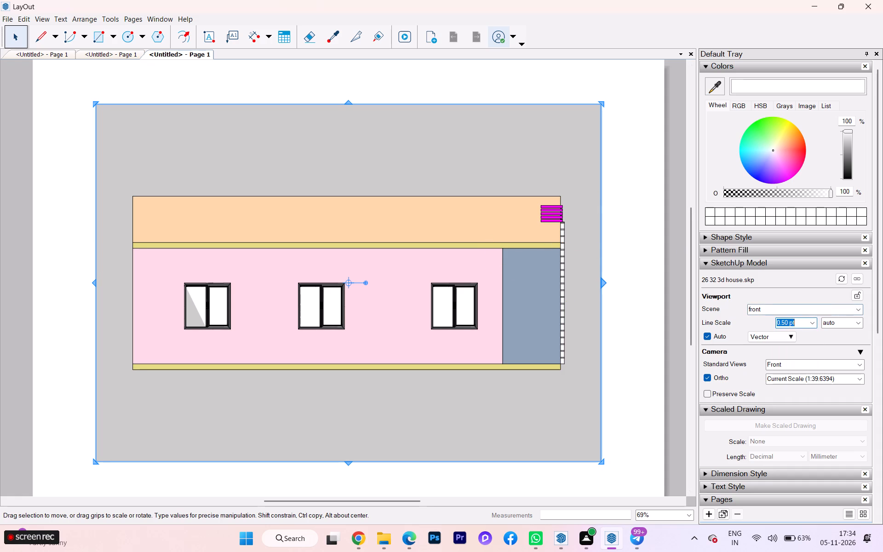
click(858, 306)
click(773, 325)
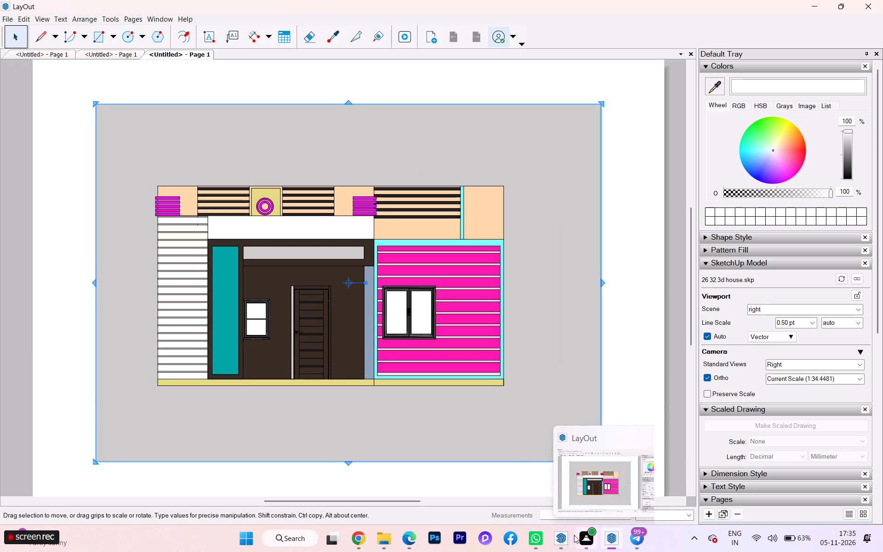
Switch to SketchUp and purge unused items from the 26 32 3D house model through the model info statistics.
click(609, 486)
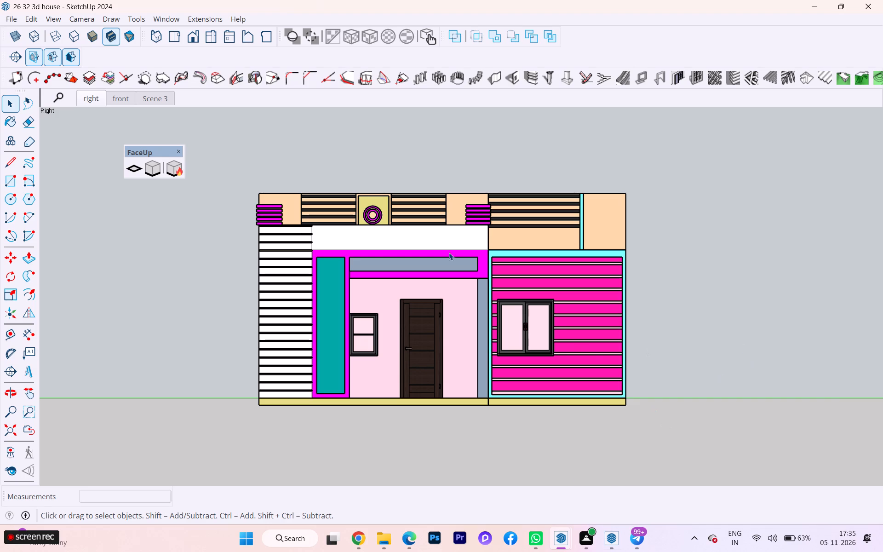
click(172, 19)
click(195, 34)
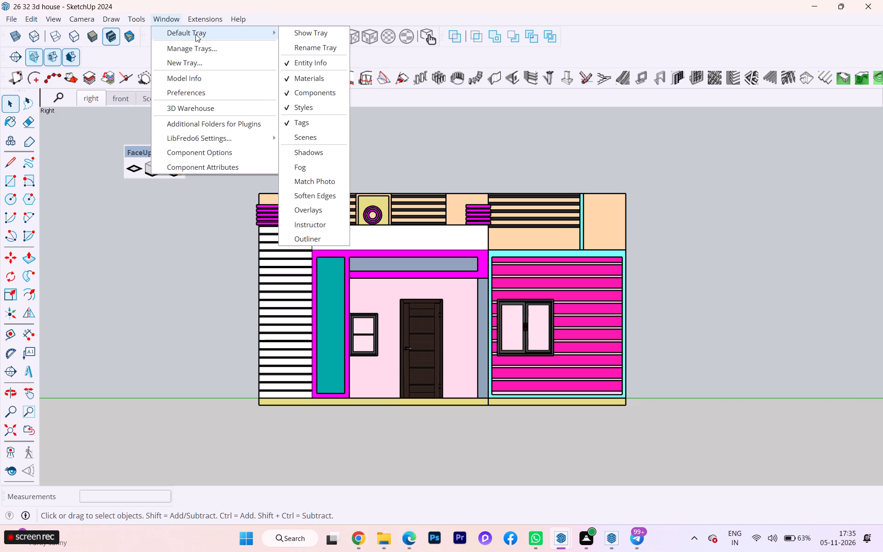
click(191, 77)
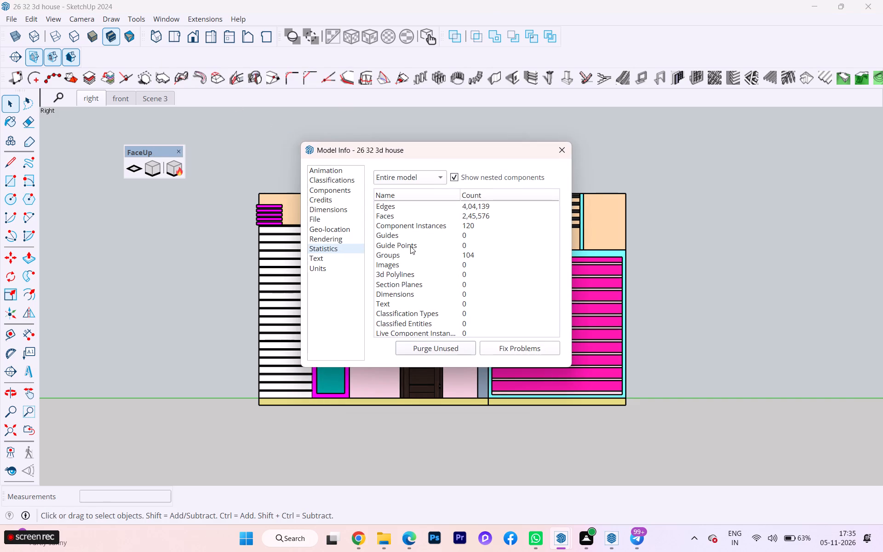
click(431, 345)
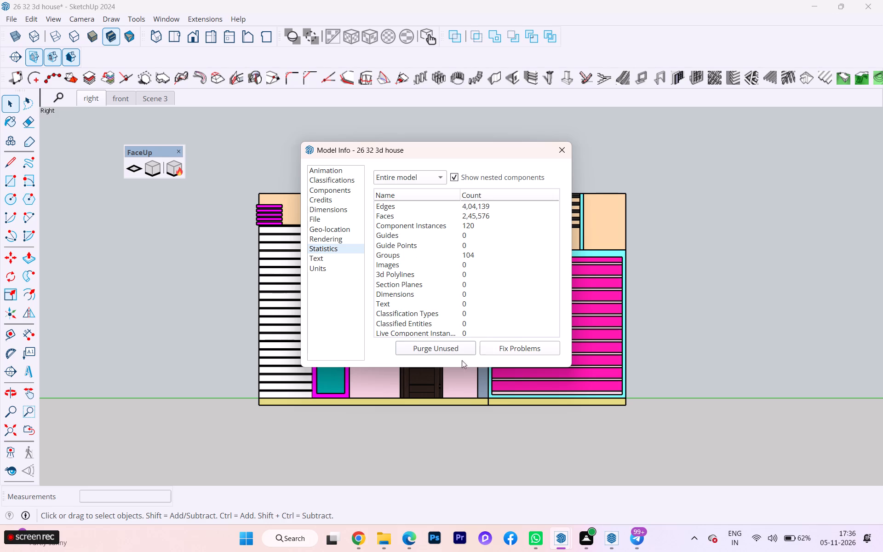
click(564, 149)
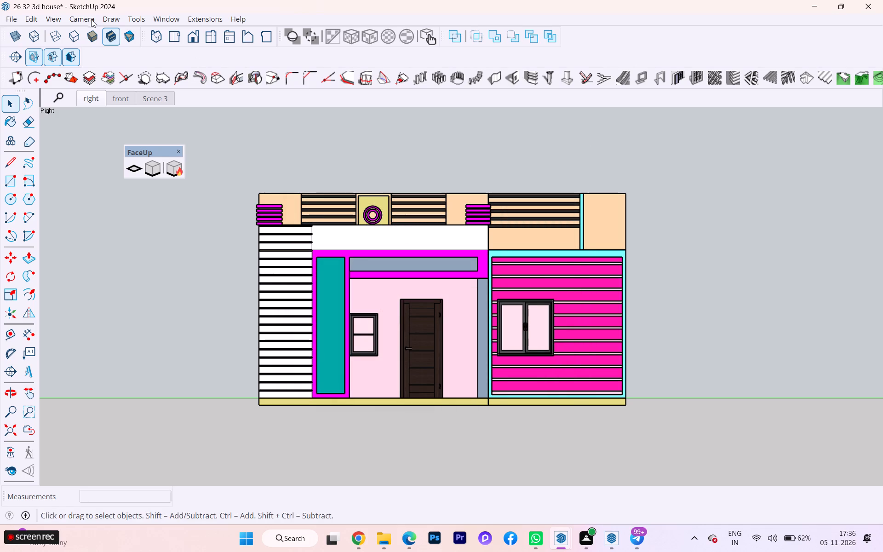
Show the Default Tray and add the Shadows section to it.
click(171, 17)
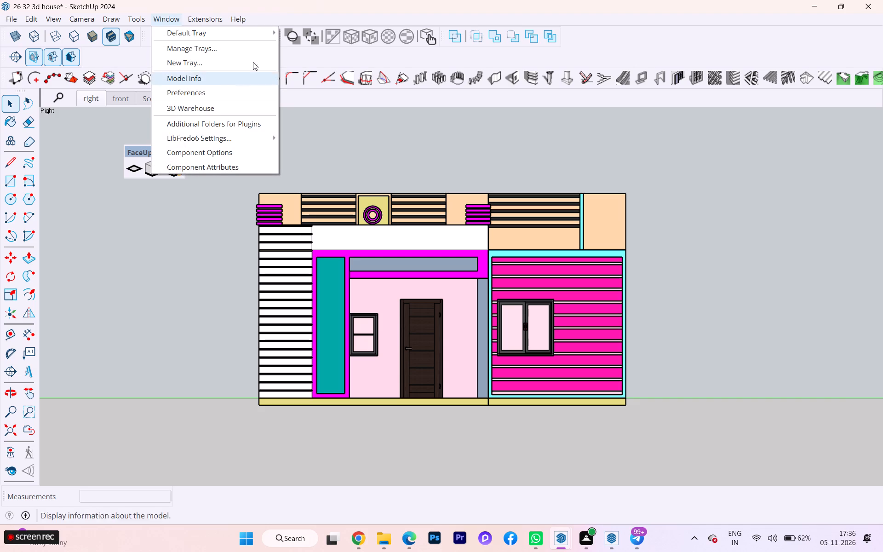
click(205, 37)
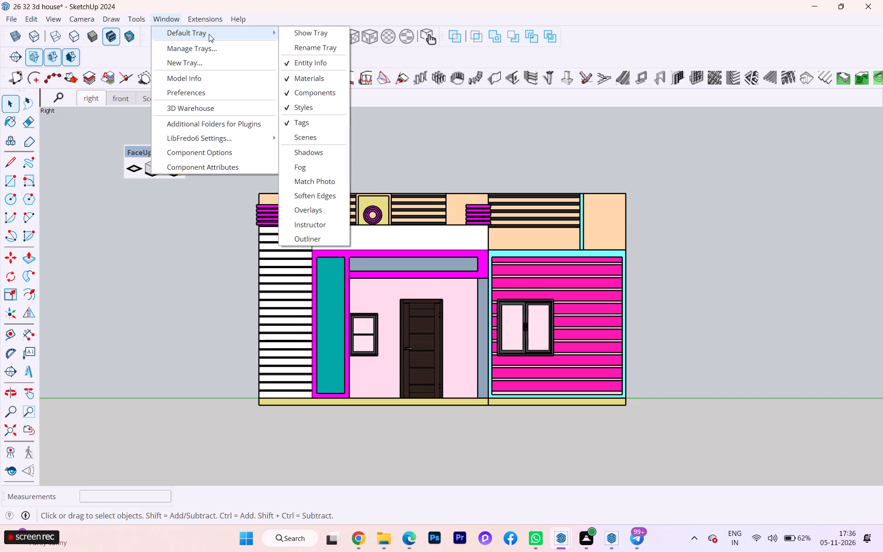
click(293, 34)
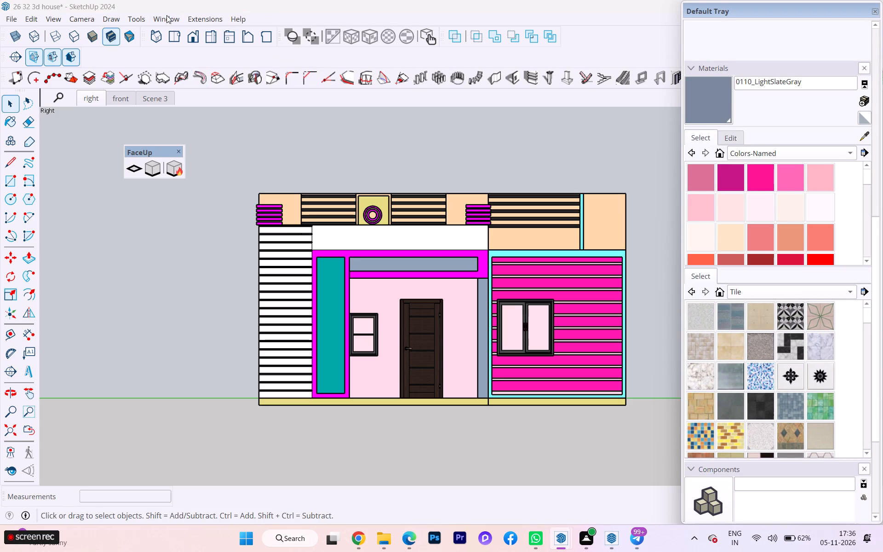
click(166, 15)
click(206, 35)
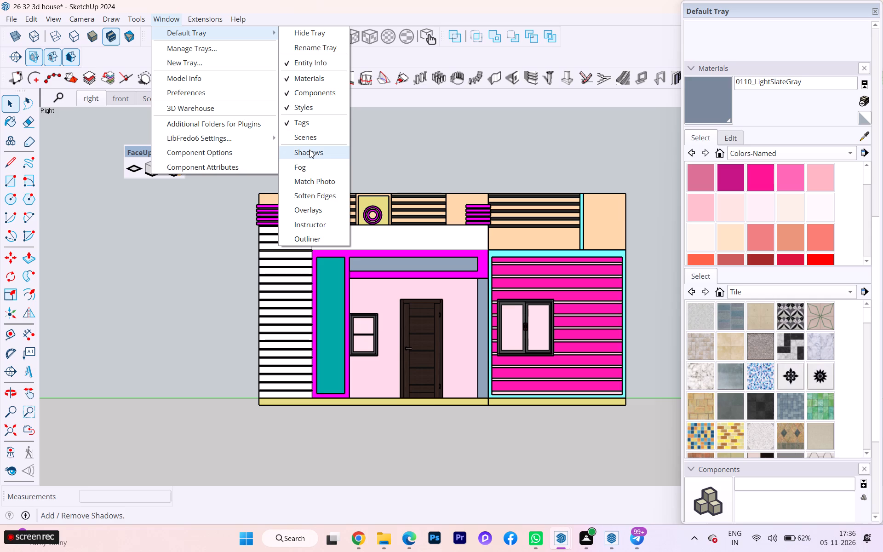
click(310, 150)
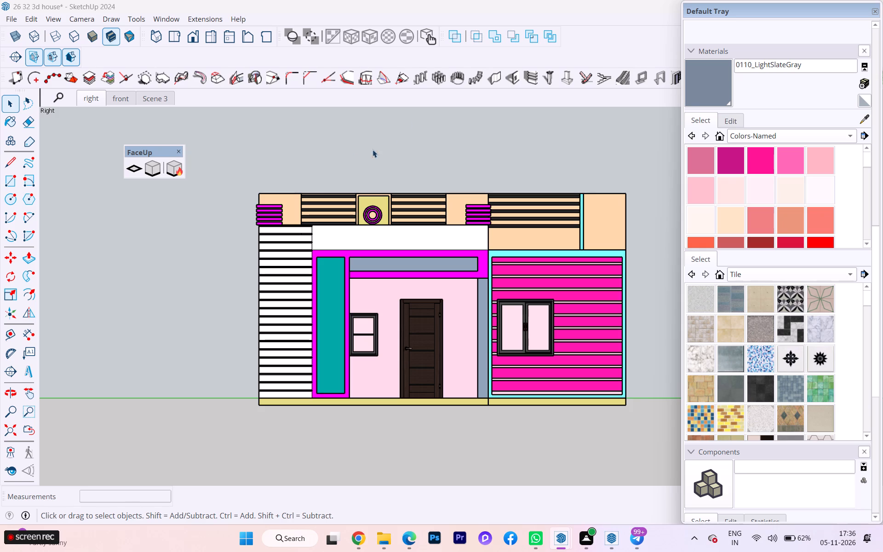
Collapse the Entity Info, Materials and Components sections of the Default Tray.
scroll(753, 109, up, 2)
scroll(753, 109, down, 2)
scroll(753, 109, up, 2)
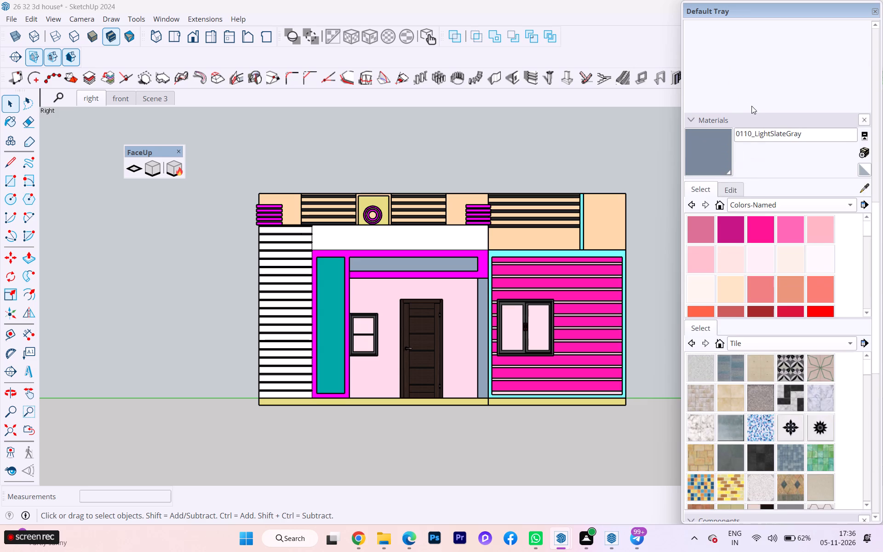
scroll(749, 106, up, 5)
scroll(731, 104, down, 1)
scroll(731, 104, up, 2)
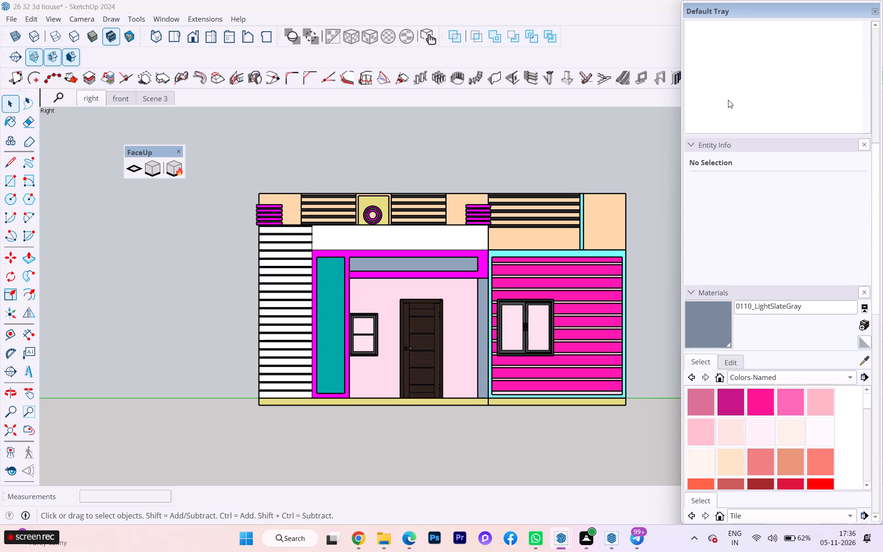
scroll(728, 102, up, 4)
scroll(728, 102, down, 1)
scroll(728, 102, up, 1)
click(726, 140)
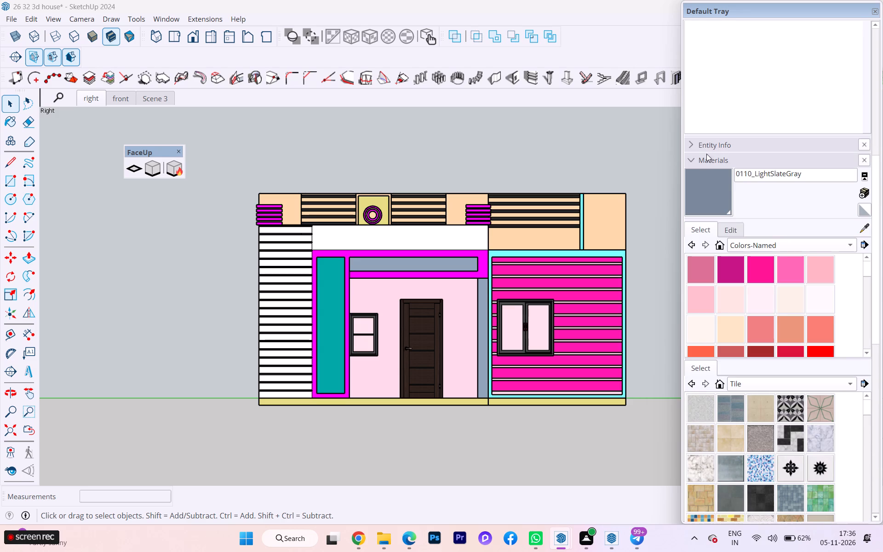
click(697, 161)
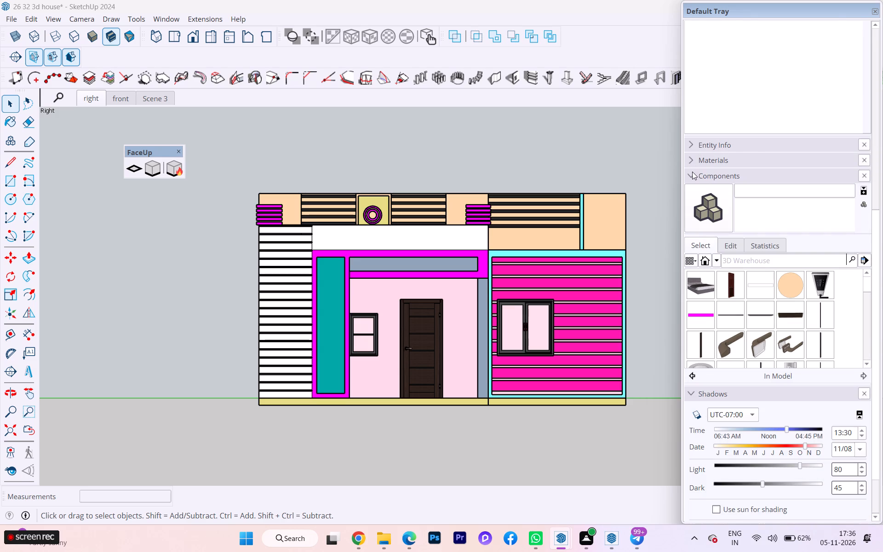
click(692, 174)
Look through the current style's available presets, editing options and mix settings for the model's edge display controls.
scroll(703, 110, up, 4)
scroll(700, 38, up, 3)
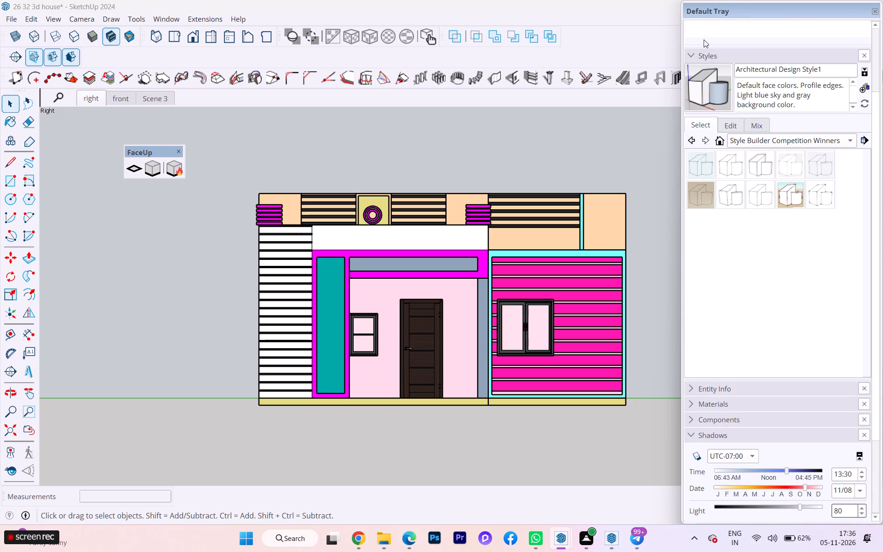
click(728, 122)
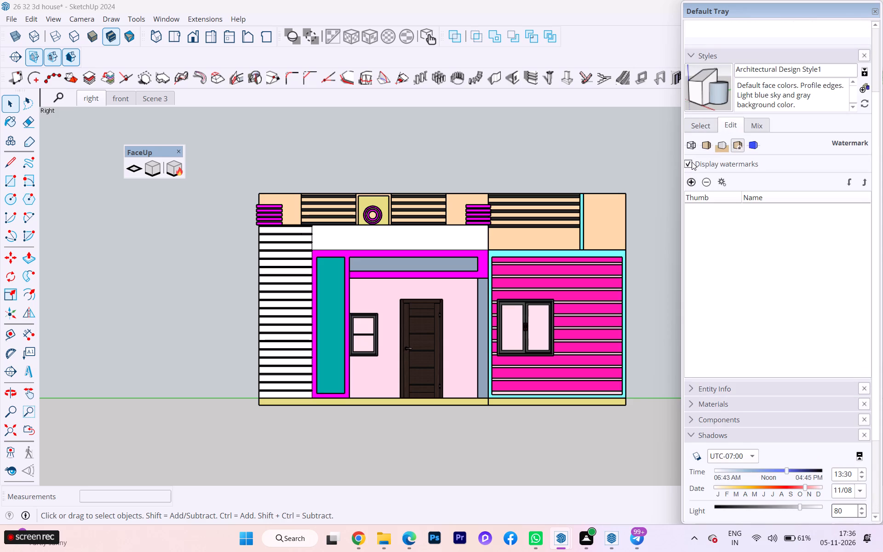
click(700, 128)
click(757, 125)
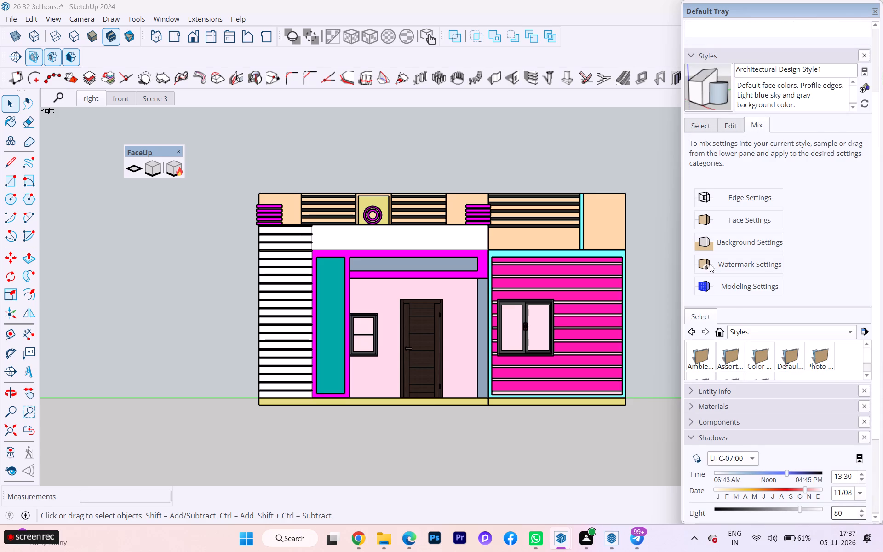
scroll(756, 224, down, 5)
scroll(765, 235, up, 2)
scroll(751, 152, up, 2)
scroll(751, 152, down, 2)
scroll(751, 152, up, 2)
scroll(751, 152, down, 1)
scroll(751, 152, up, 1)
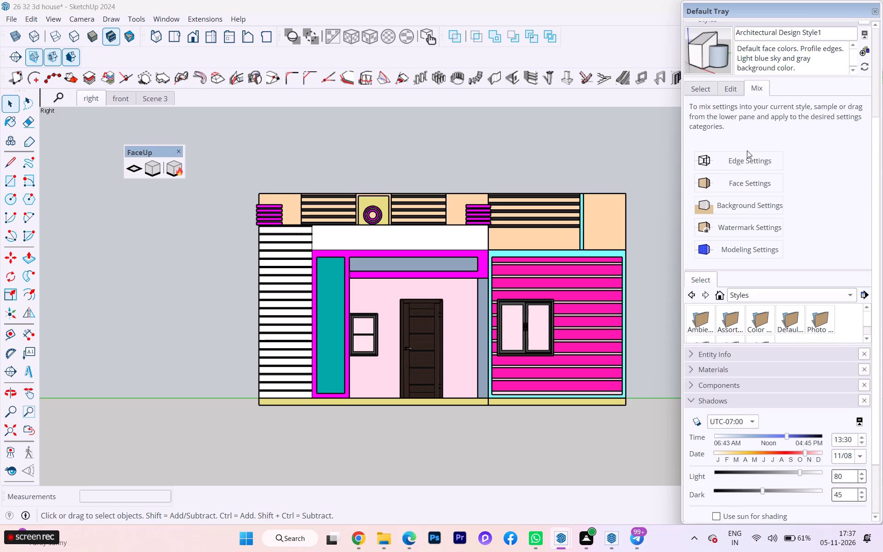
click(693, 86)
scroll(746, 83, up, 1)
scroll(746, 83, down, 1)
scroll(746, 83, up, 5)
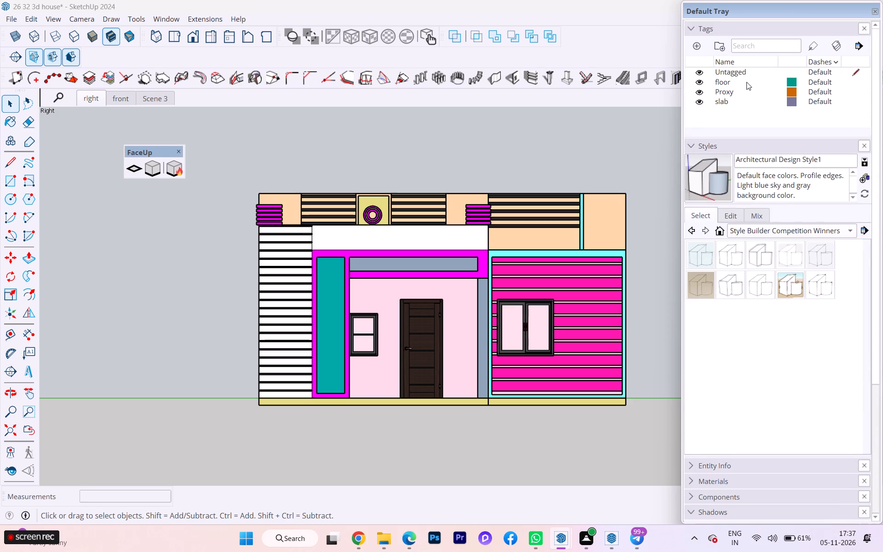
click(517, 204)
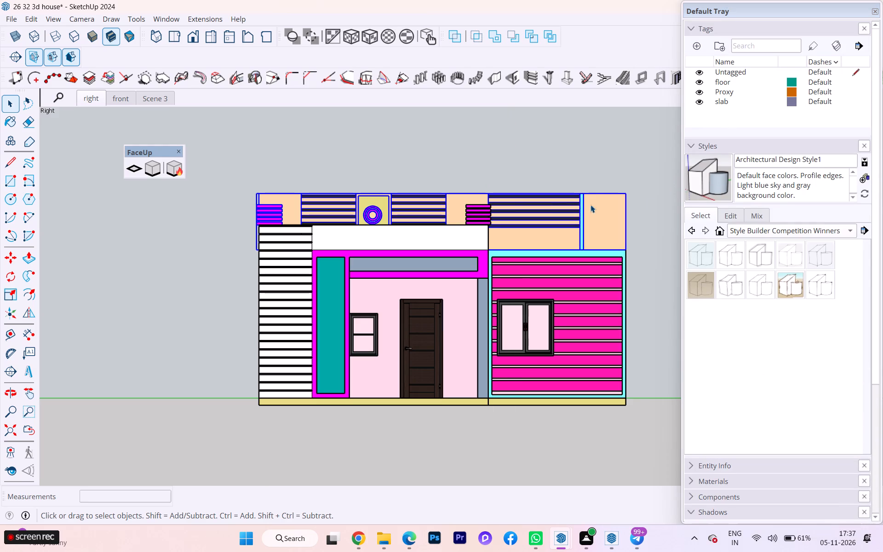
click(729, 213)
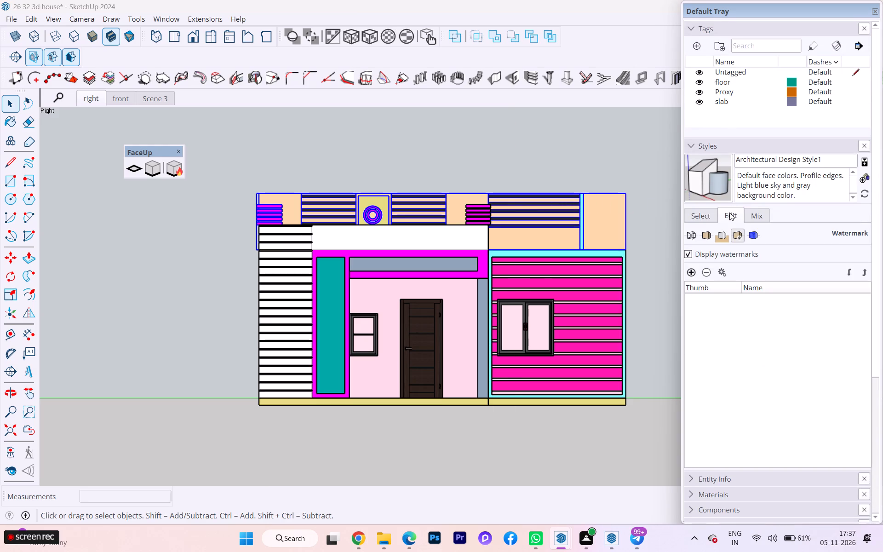
click(705, 216)
click(751, 213)
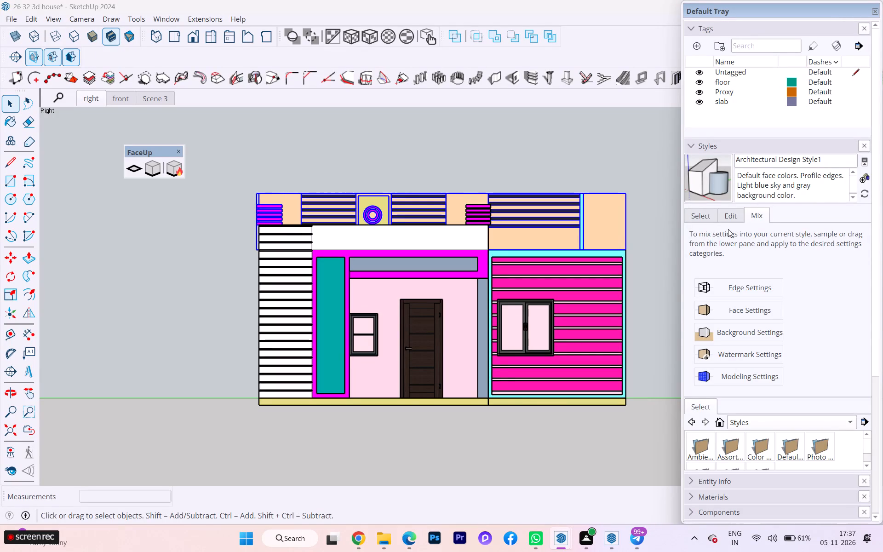
click(732, 219)
click(751, 214)
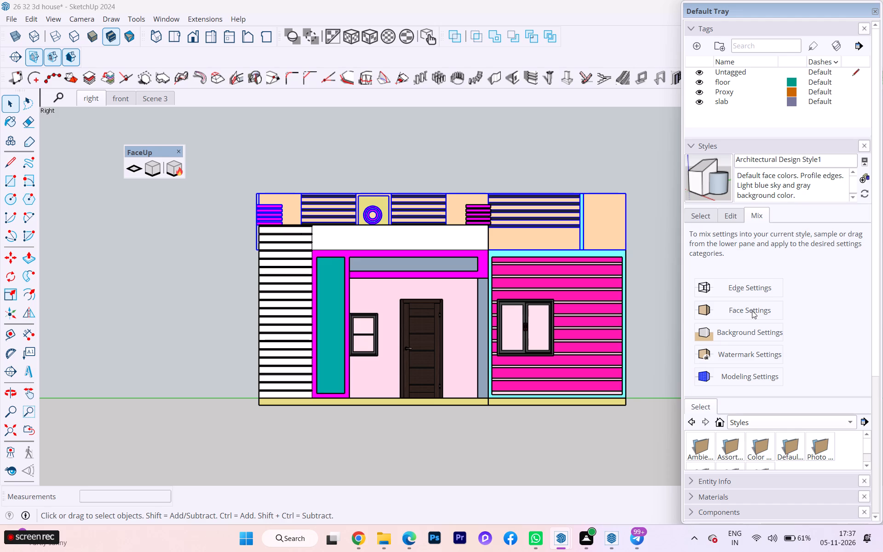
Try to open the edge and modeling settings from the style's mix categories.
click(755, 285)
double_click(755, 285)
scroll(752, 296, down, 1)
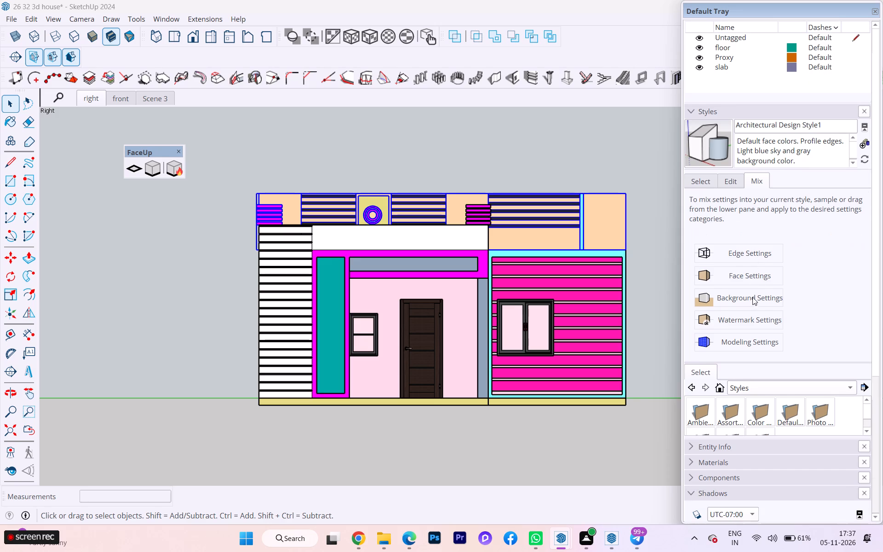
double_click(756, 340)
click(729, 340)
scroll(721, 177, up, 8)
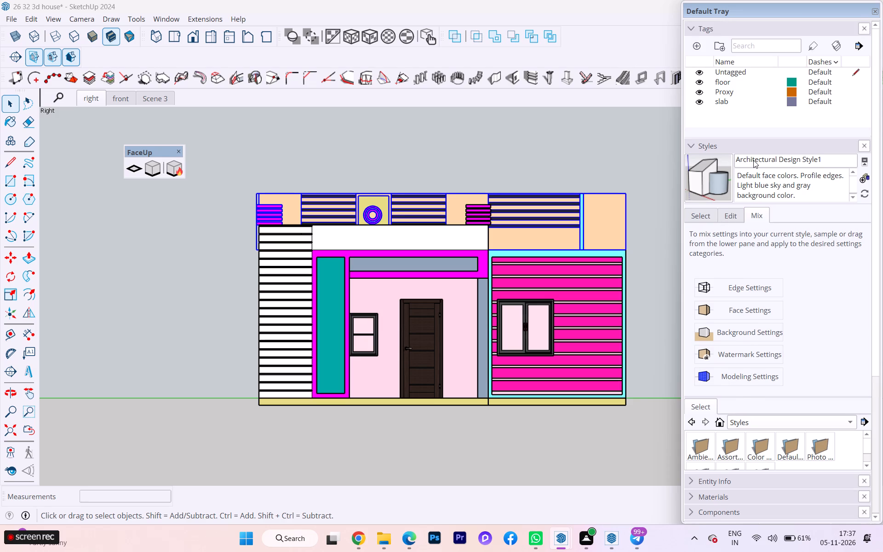
Turn off Profiles in the edge settings of Architectural Design Style1.
click(728, 216)
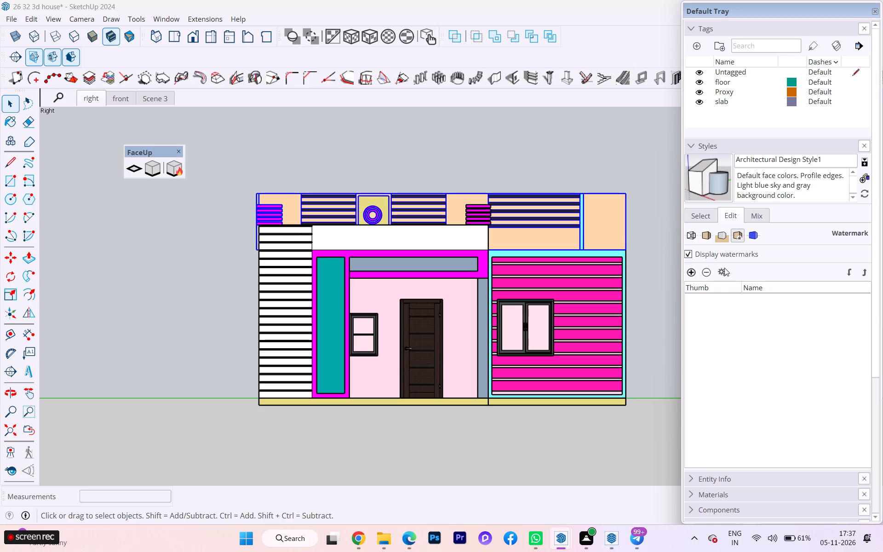
click(689, 233)
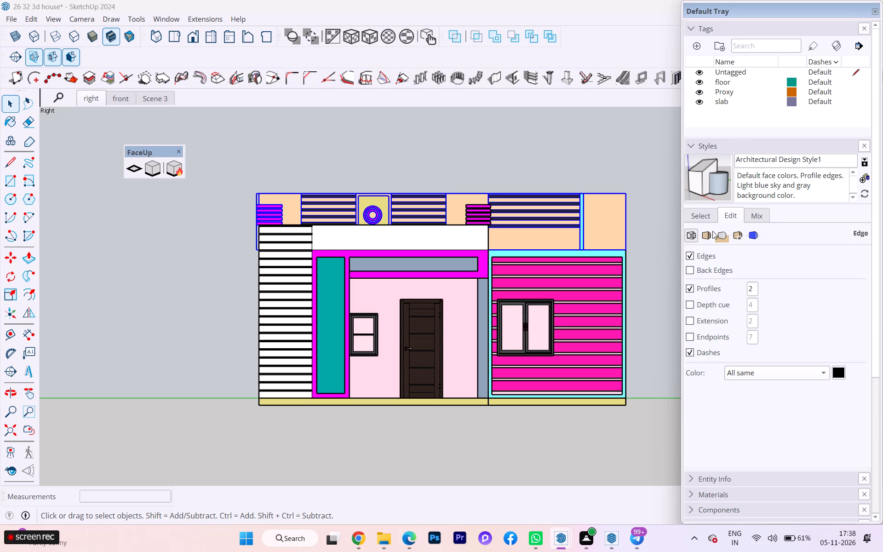
click(688, 286)
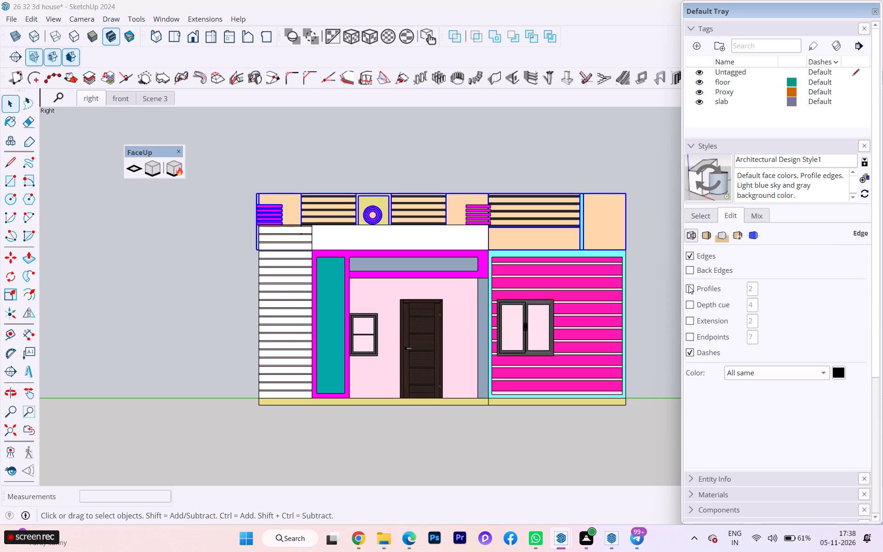
click(688, 286)
click(688, 286)
Turn on shadows for the house model, inspect the front elevation, and deselect the parapet group.
scroll(731, 331, down, 5)
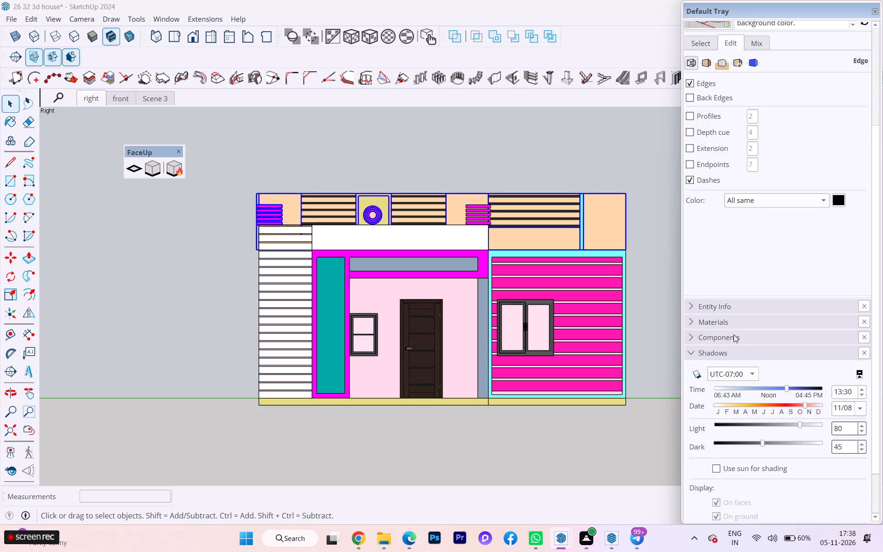
click(698, 376)
scroll(765, 427, down, 1)
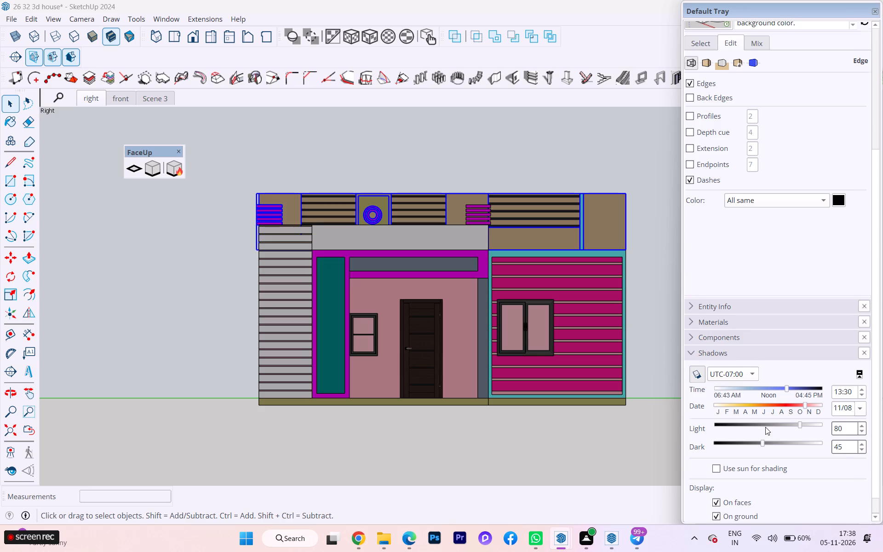
scroll(765, 427, down, 3)
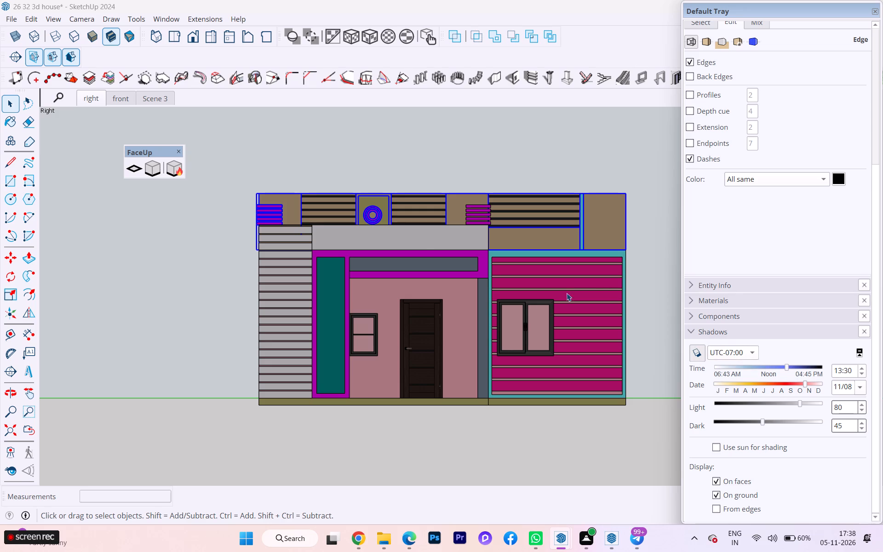
scroll(659, 320, up, 1)
scroll(613, 302, up, 2)
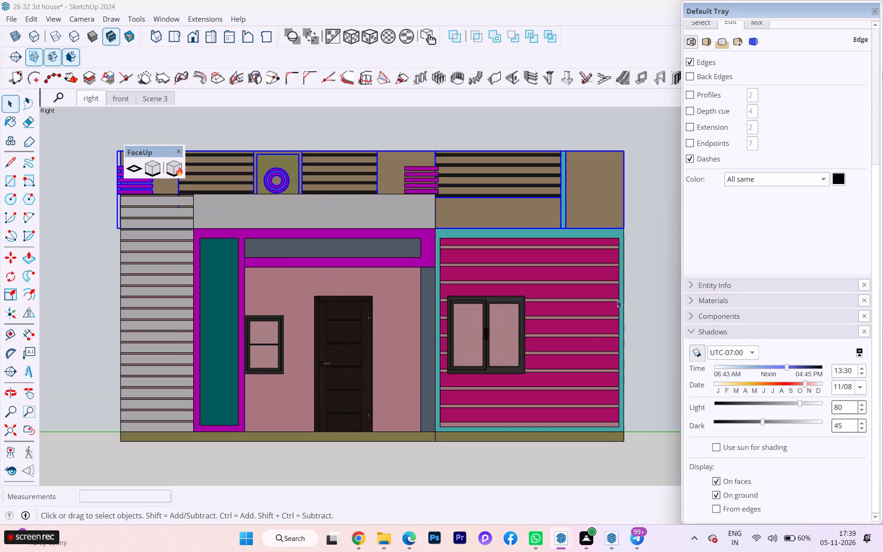
scroll(617, 300, down, 1)
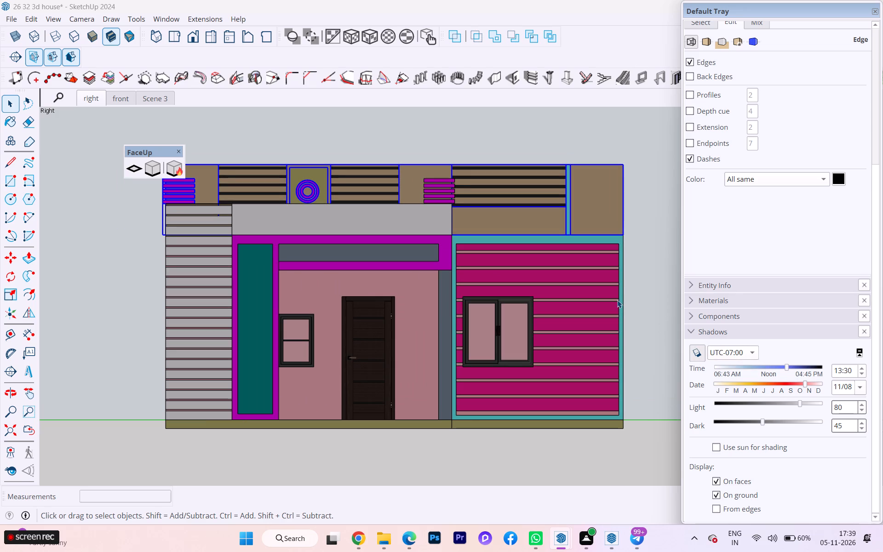
click(642, 239)
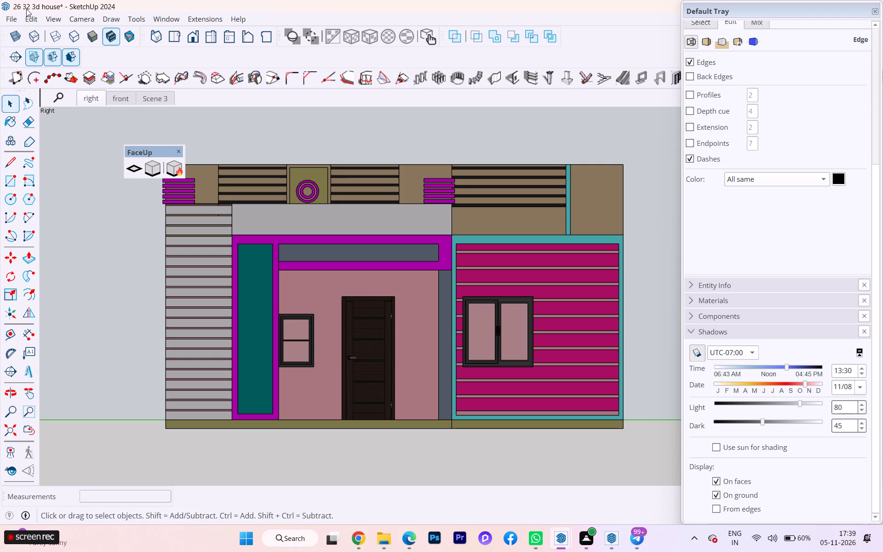
Save the model and send it to LayOut using the plain paper A3 Landscape template.
click(13, 14)
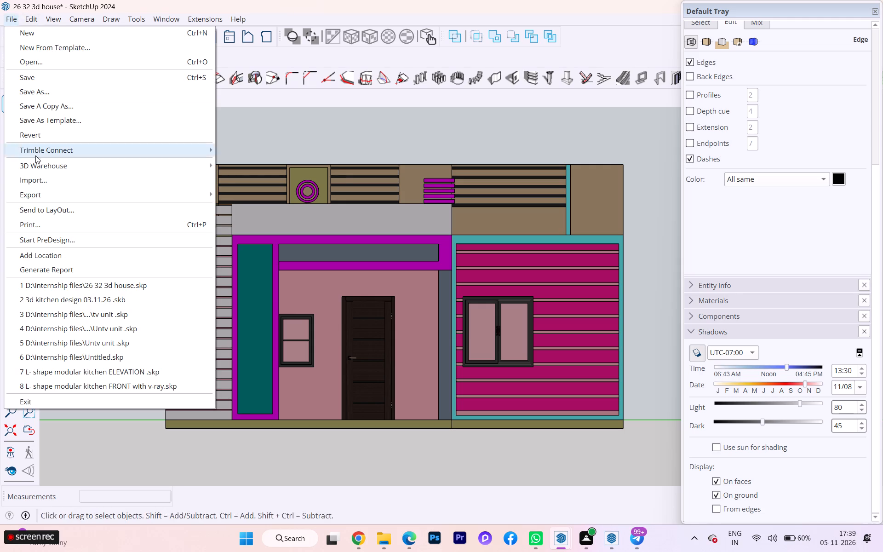
click(43, 206)
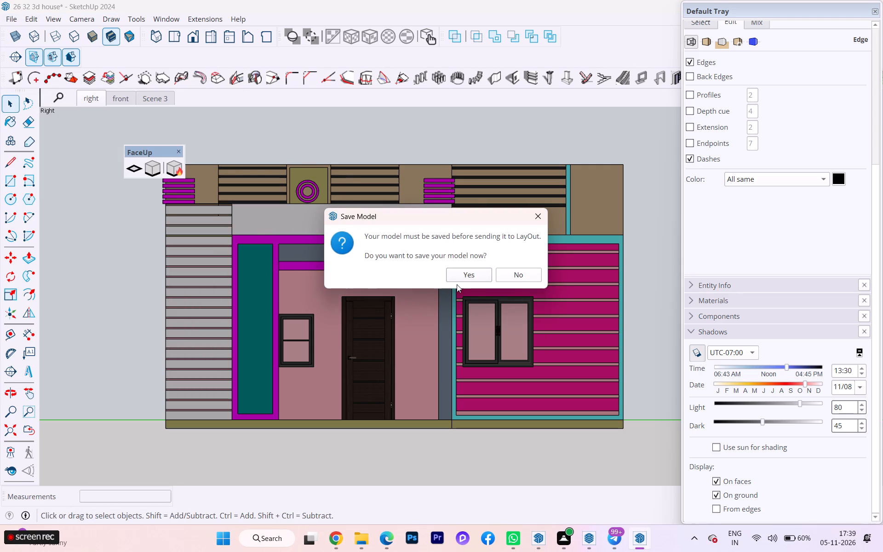
click(479, 276)
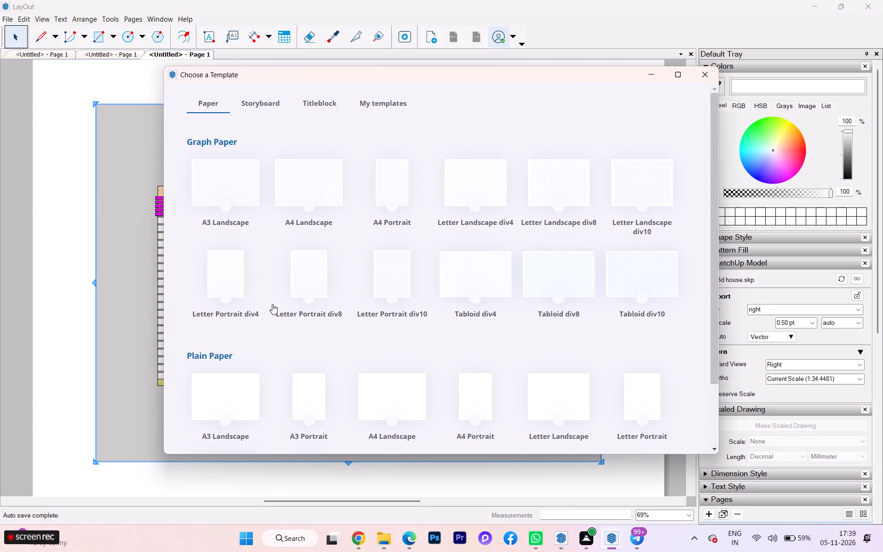
click(239, 391)
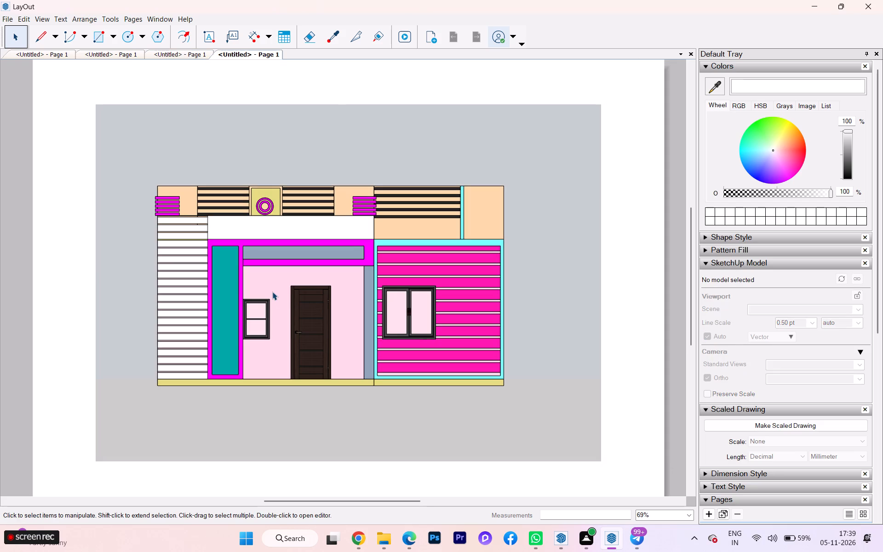
Examine the line work and shading of the house elevation on the new LayOut page at different zoom levels.
scroll(381, 299, up, 1)
scroll(381, 299, down, 1)
scroll(381, 299, up, 2)
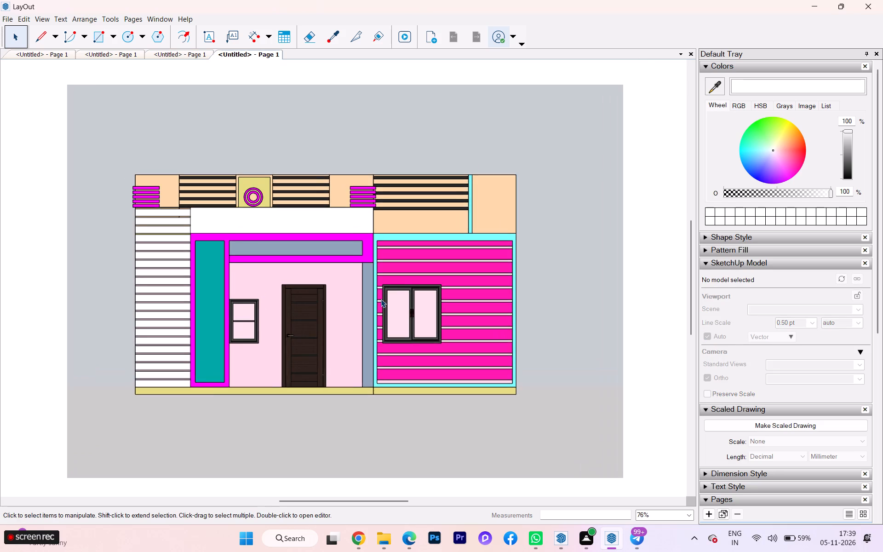
scroll(381, 299, up, 3)
scroll(381, 299, down, 1)
scroll(381, 299, up, 3)
scroll(381, 299, down, 1)
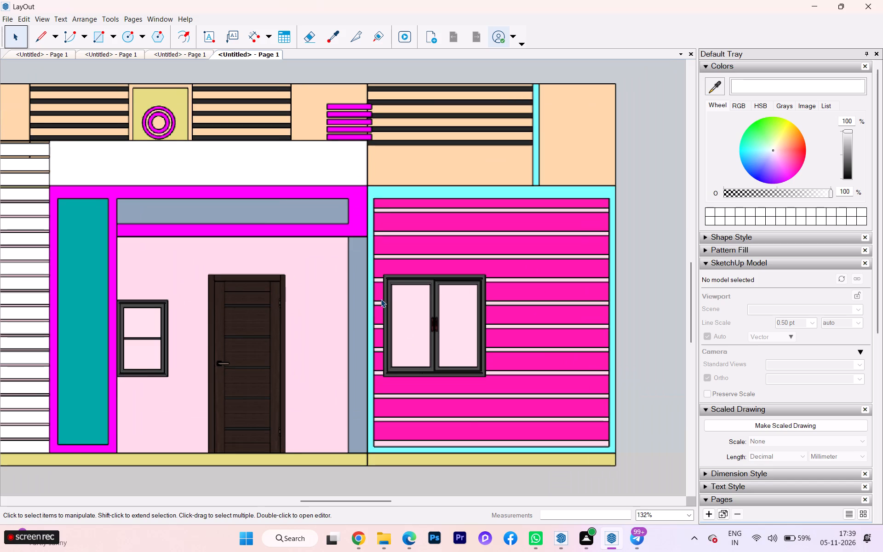
scroll(381, 299, up, 1)
scroll(381, 299, down, 4)
scroll(381, 299, up, 1)
scroll(579, 308, down, 4)
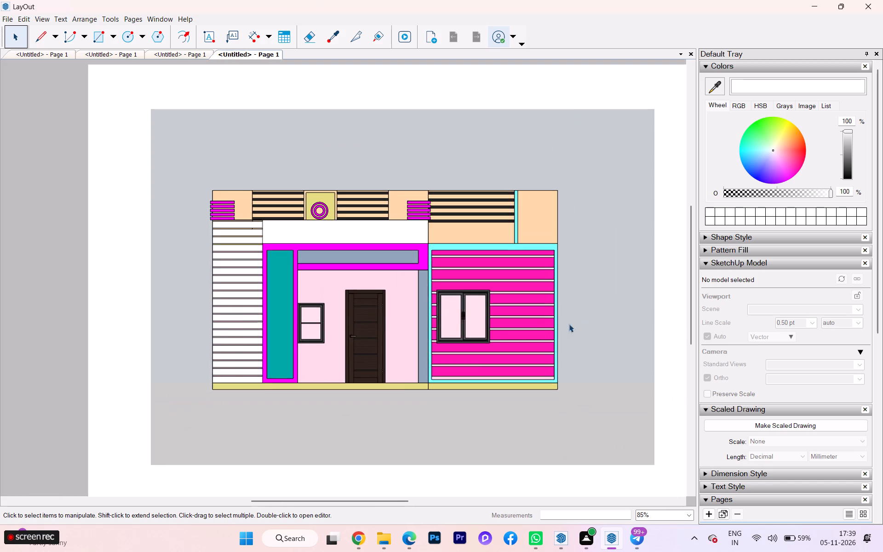
scroll(472, 336, up, 3)
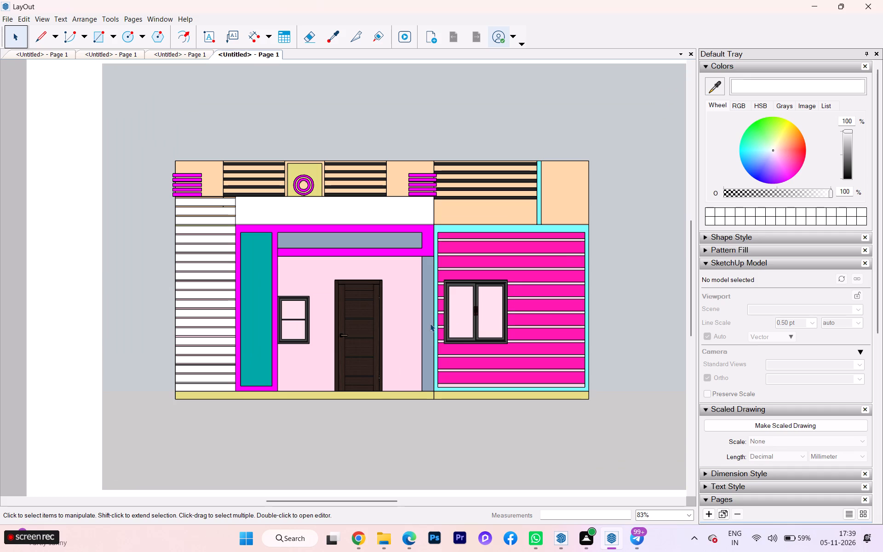
click(599, 536)
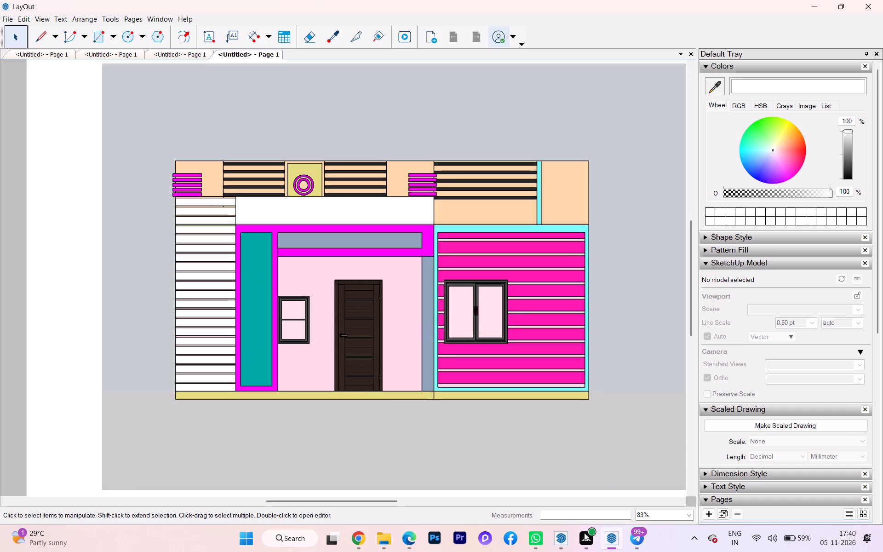
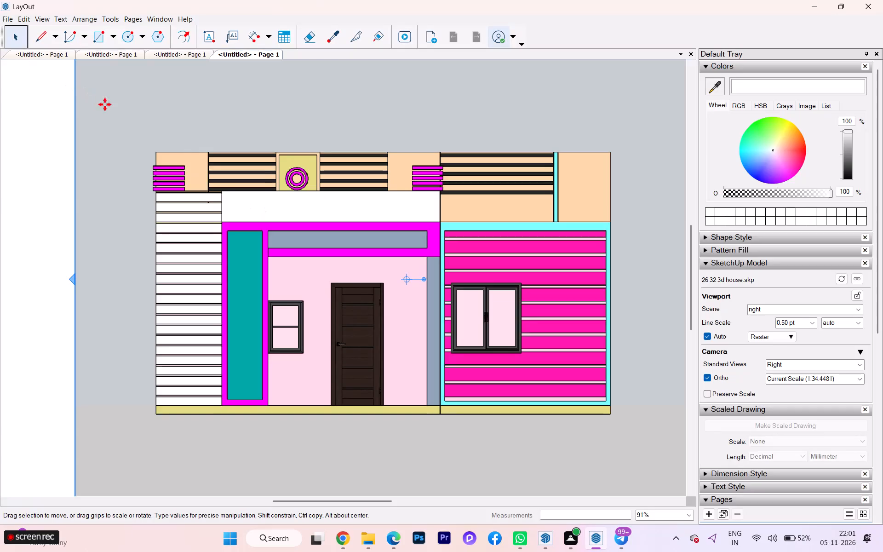
Switch the rendering of the right-scene house elevation viewport to Vector.
scroll(178, 145, down, 3)
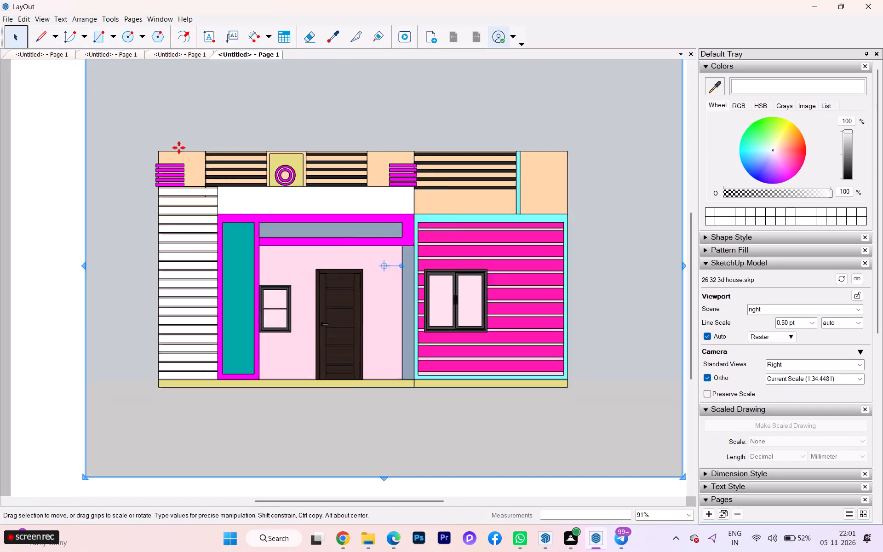
scroll(178, 147, down, 5)
scroll(195, 172, up, 2)
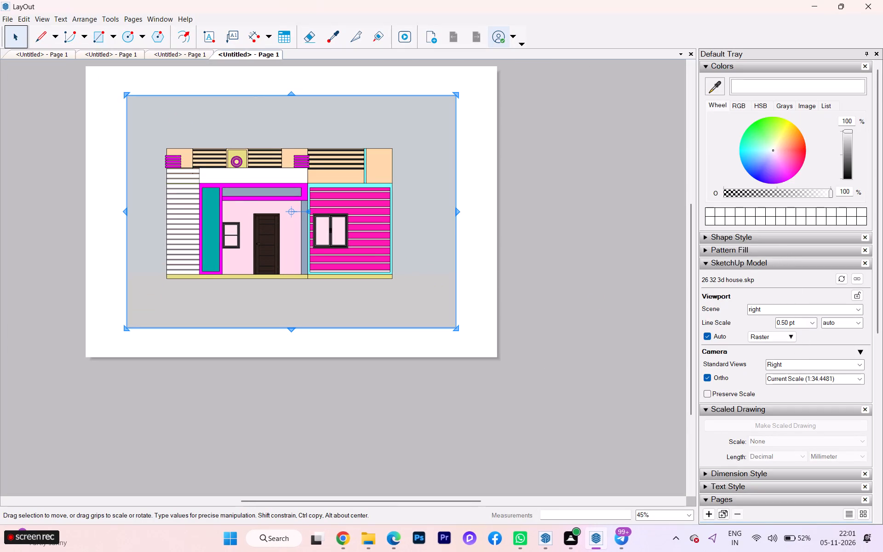
scroll(767, 372, down, 1)
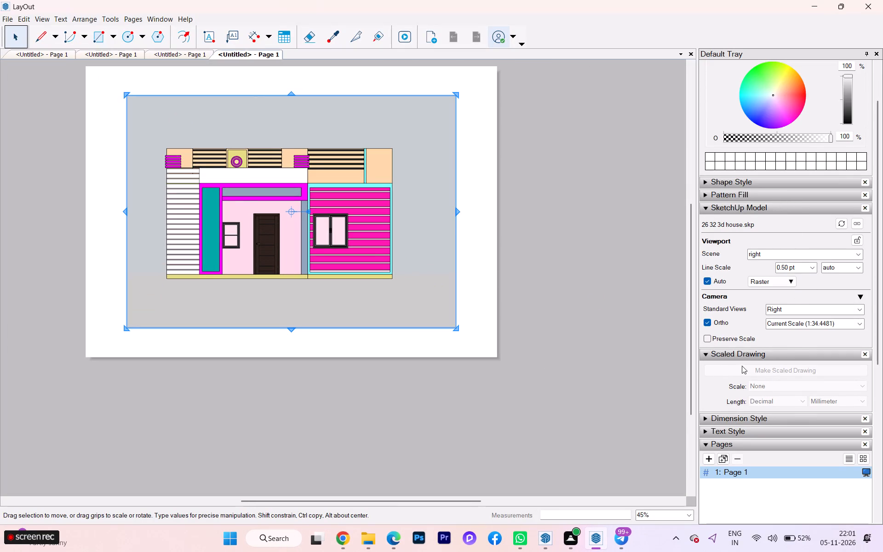
click(359, 238)
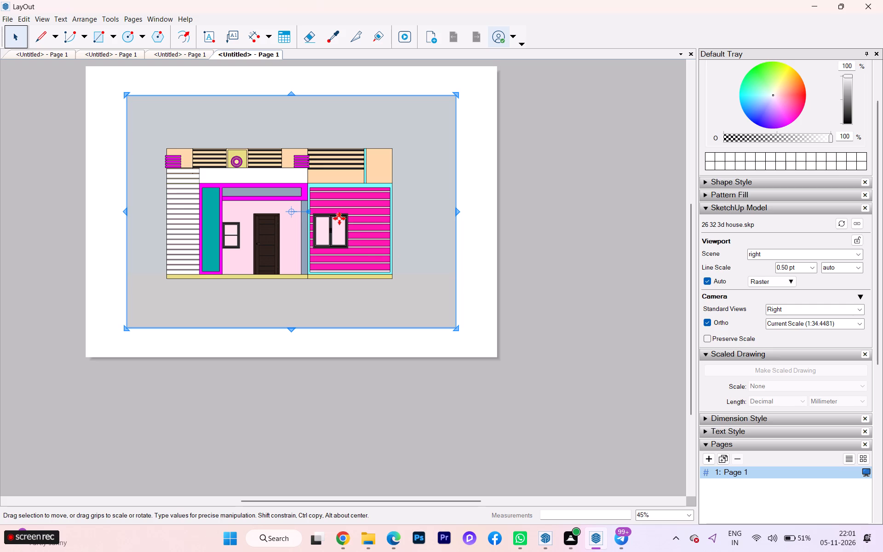
click(708, 356)
click(708, 356)
click(788, 283)
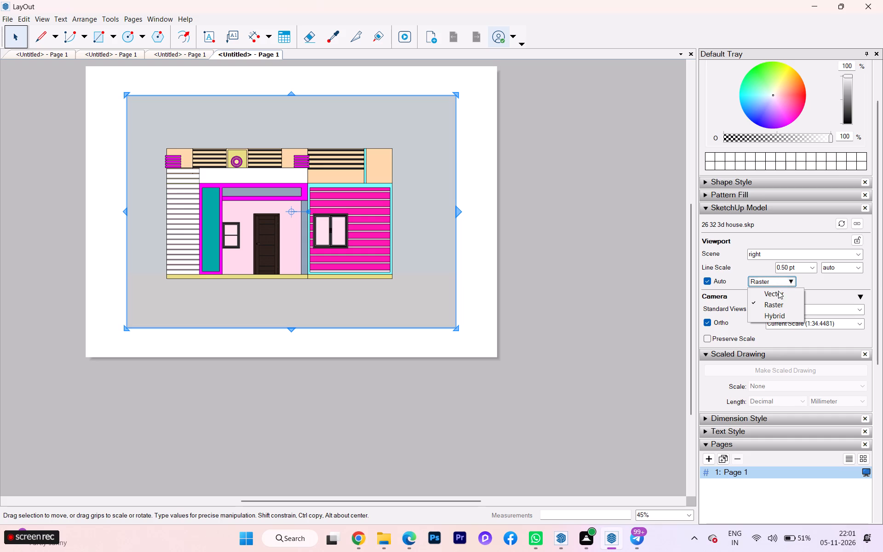
click(778, 294)
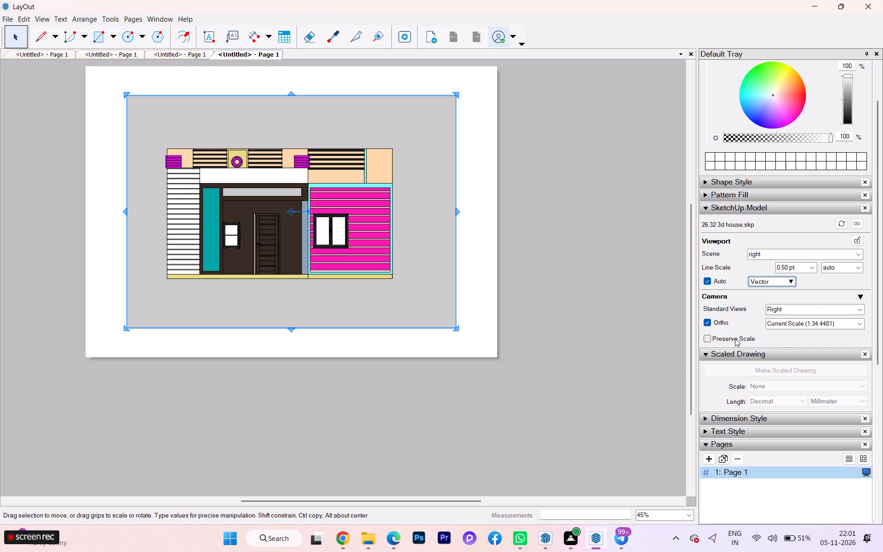
Examine the line work and colours of the vector-rendered house elevation at different zoom levels.
scroll(201, 235, down, 1)
scroll(206, 231, up, 3)
scroll(272, 243, down, 4)
scroll(272, 243, up, 1)
scroll(272, 243, down, 4)
scroll(272, 243, up, 1)
scroll(273, 243, down, 2)
scroll(273, 243, up, 9)
scroll(273, 243, down, 2)
scroll(273, 243, up, 4)
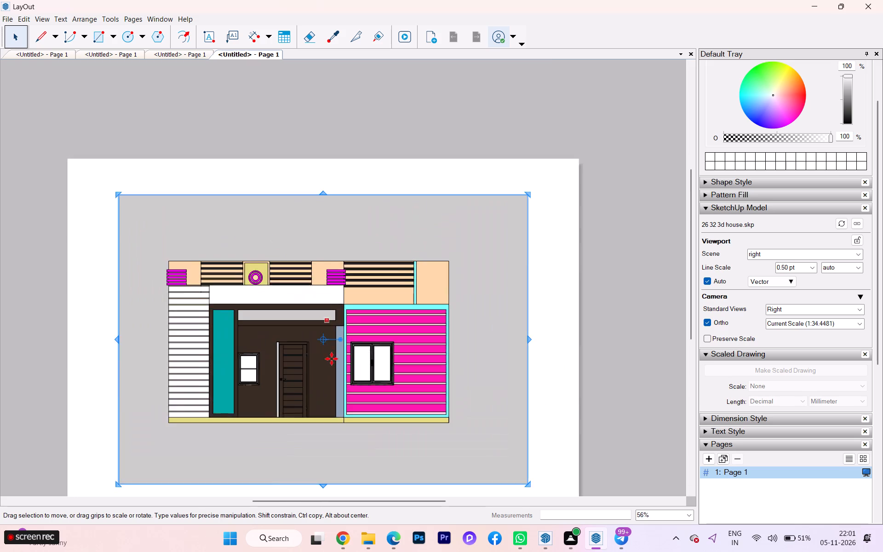
scroll(330, 362, up, 6)
scroll(328, 371, down, 1)
scroll(328, 371, up, 2)
scroll(169, 252, up, 2)
scroll(71, 199, down, 4)
scroll(121, 227, down, 1)
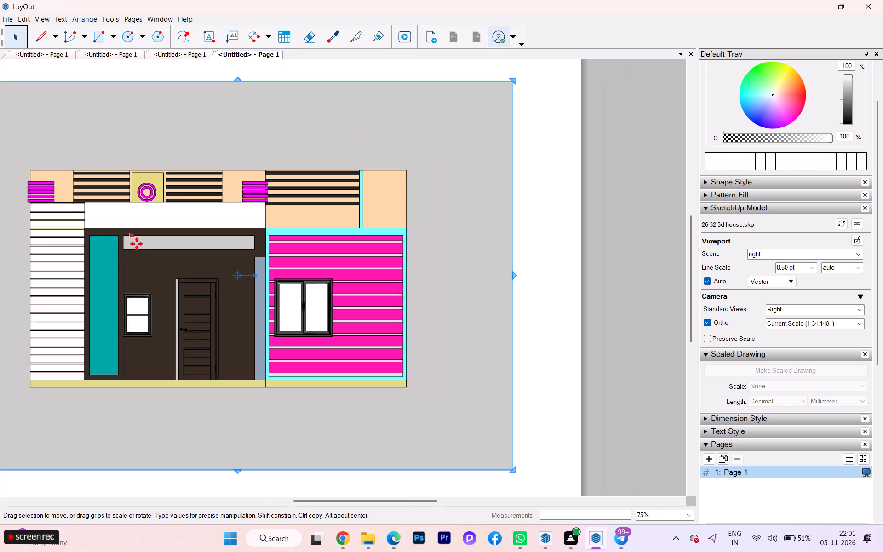
scroll(213, 270, down, 1)
scroll(328, 275, down, 2)
scroll(373, 283, up, 2)
scroll(375, 284, down, 3)
scroll(378, 285, up, 2)
scroll(380, 296, down, 2)
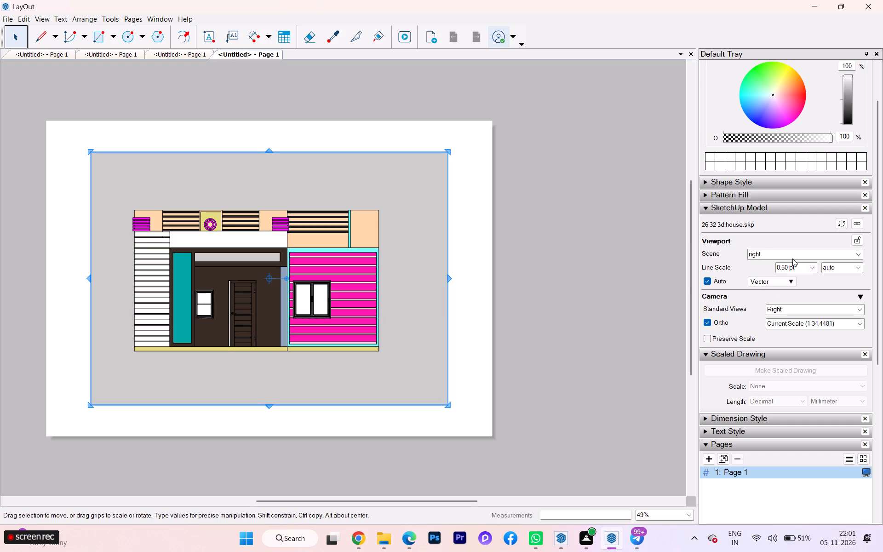
Review the viewport, scaled drawing, page and layer settings available for the elevation sheet.
scroll(710, 360, down, 3)
scroll(722, 376, up, 2)
scroll(725, 380, down, 1)
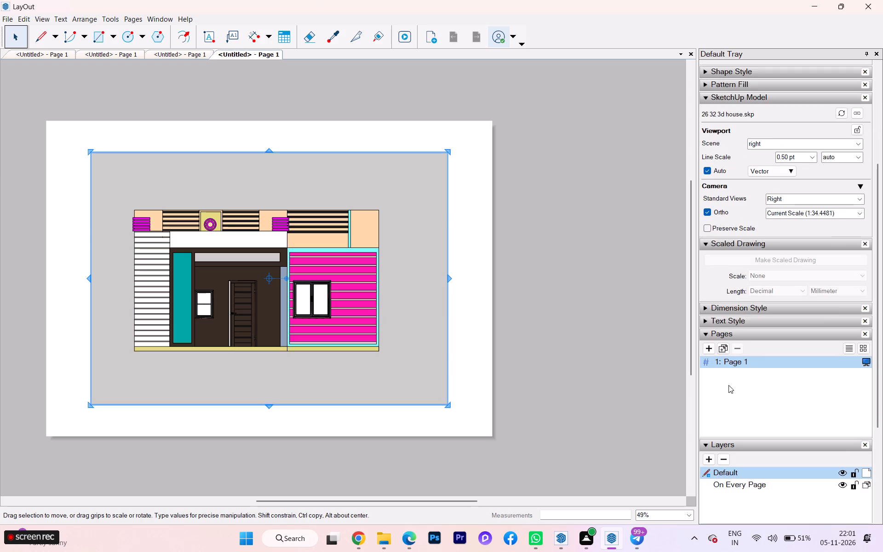
scroll(811, 405, down, 8)
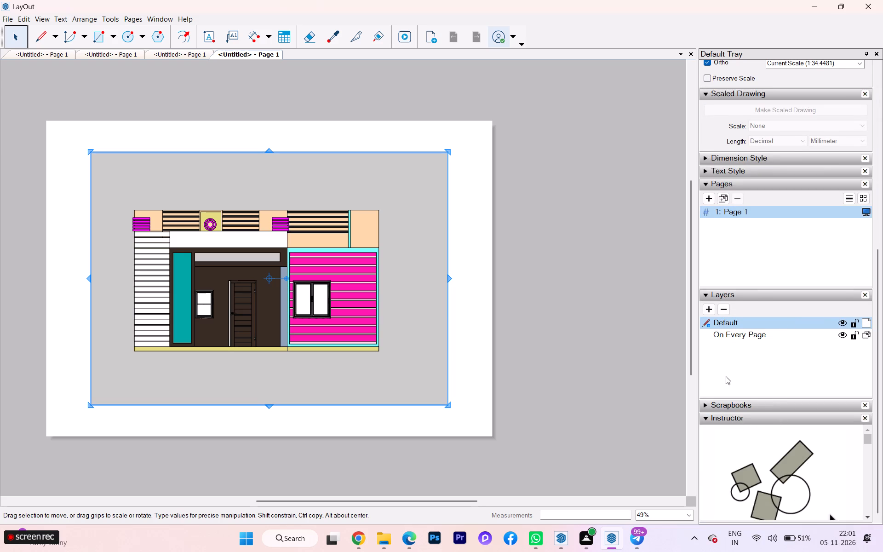
scroll(726, 336, up, 1)
scroll(726, 333, down, 1)
scroll(726, 333, up, 3)
scroll(745, 275, up, 1)
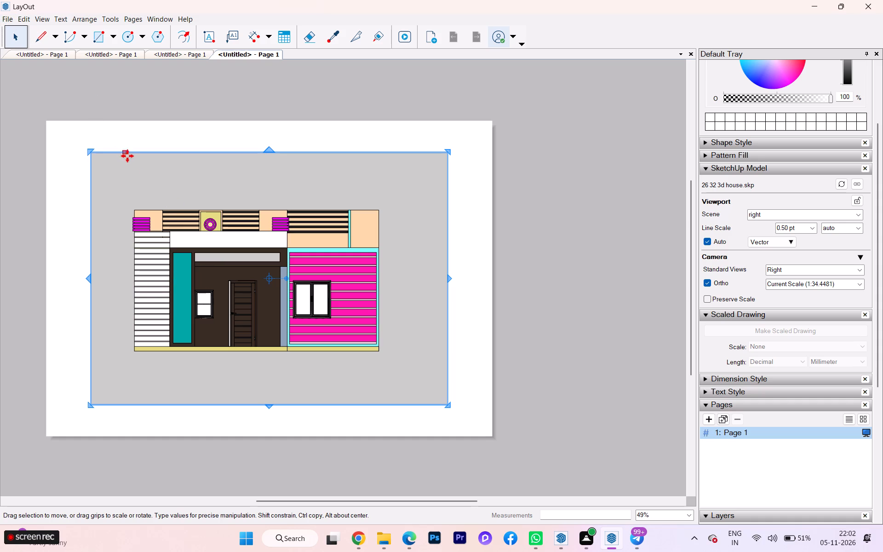
scroll(420, 175, up, 1)
scroll(557, 192, down, 1)
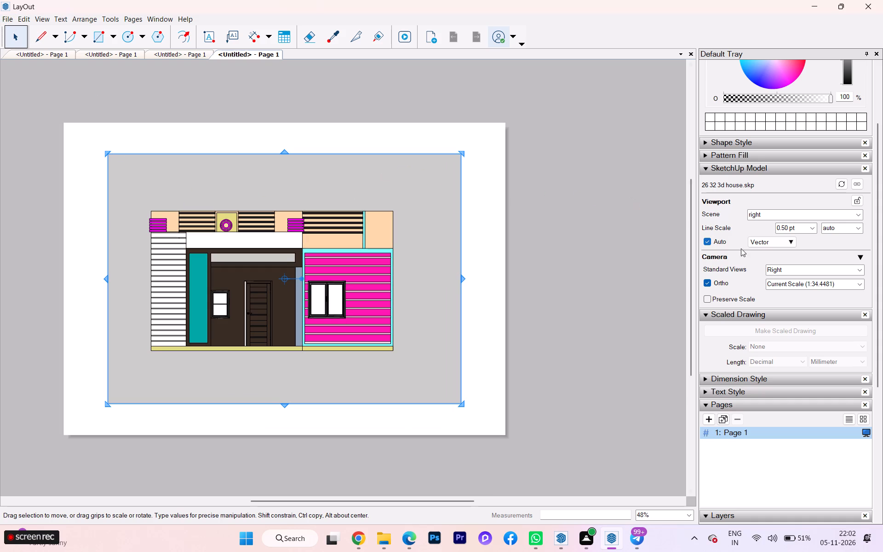
Try to apply a preset drawing scale to the selected house elevation viewport.
click(836, 282)
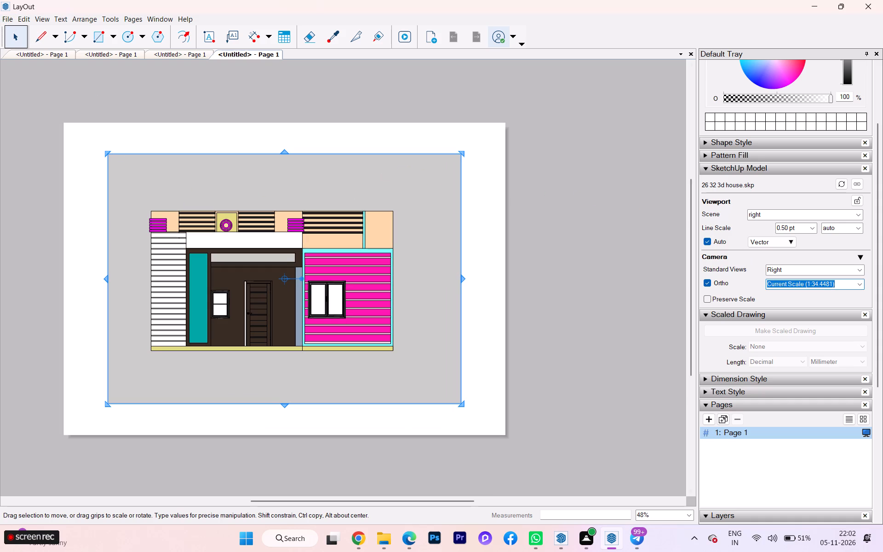
click(853, 283)
click(859, 284)
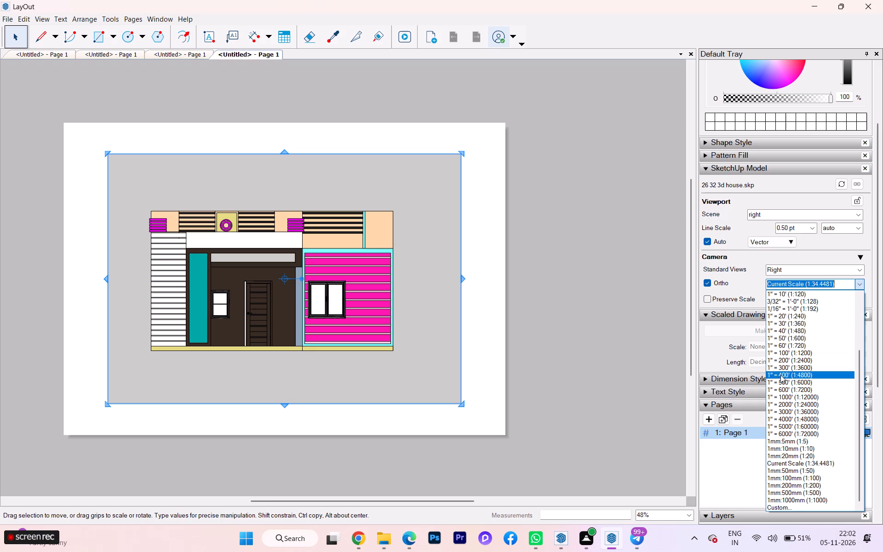
click(788, 436)
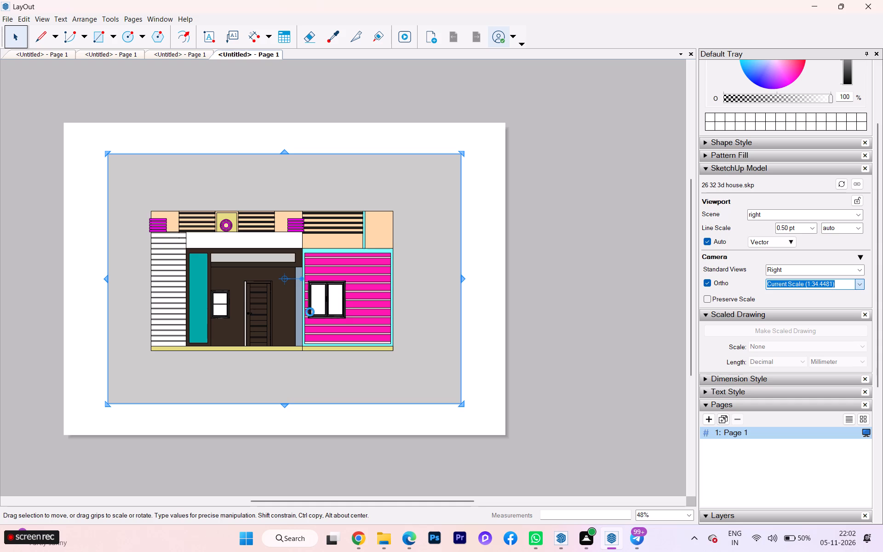
click(442, 280)
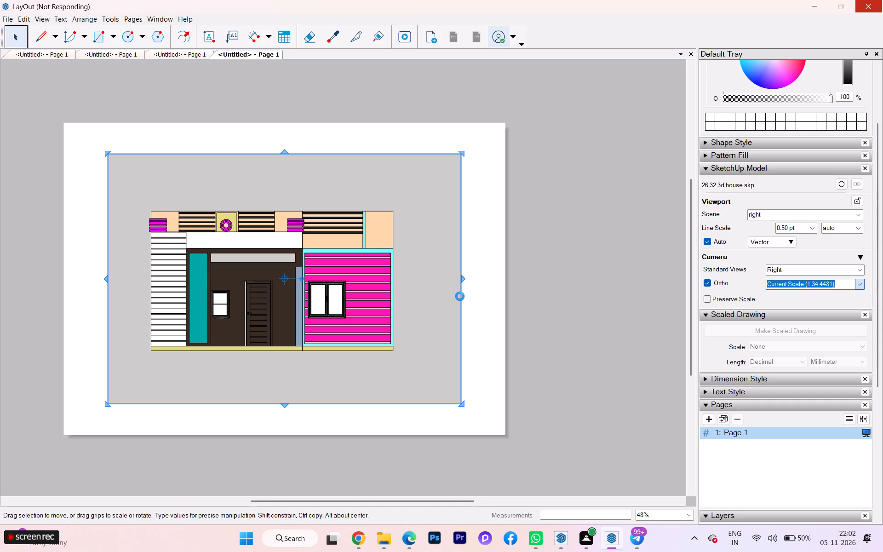
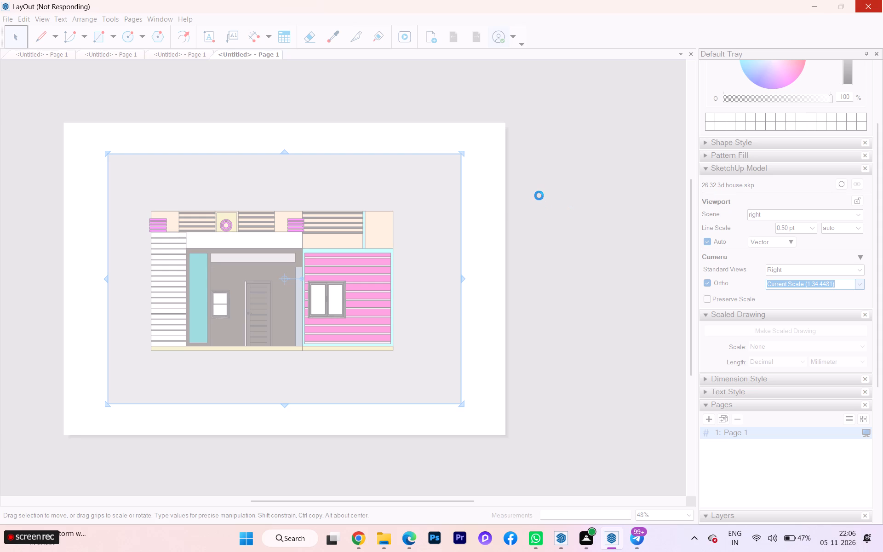
Switch to the coloured house model in SketchUp and examine its front, left, bottom, isometric and top standard views.
click(559, 540)
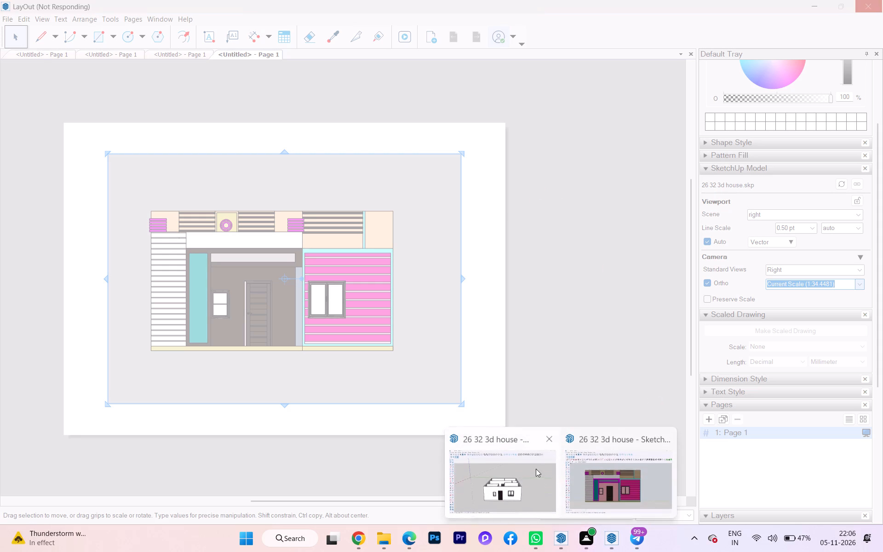
click(599, 489)
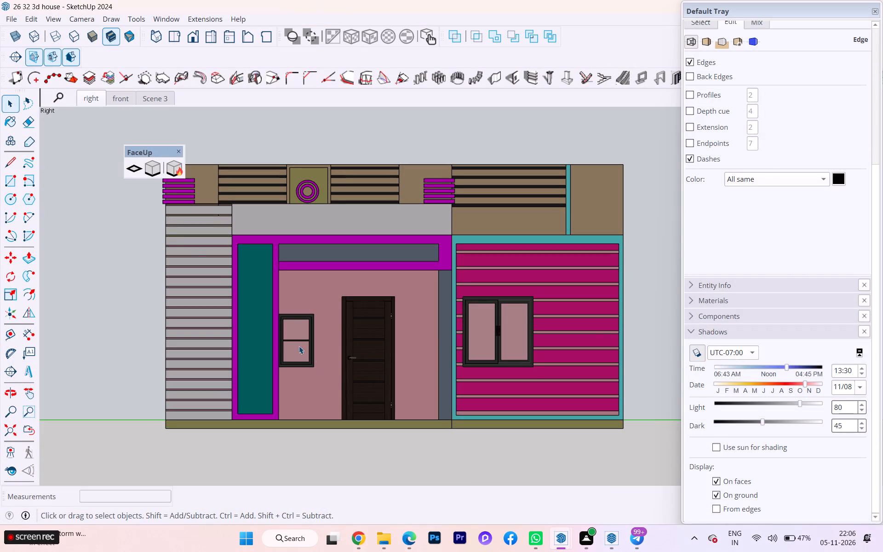
click(129, 236)
click(194, 37)
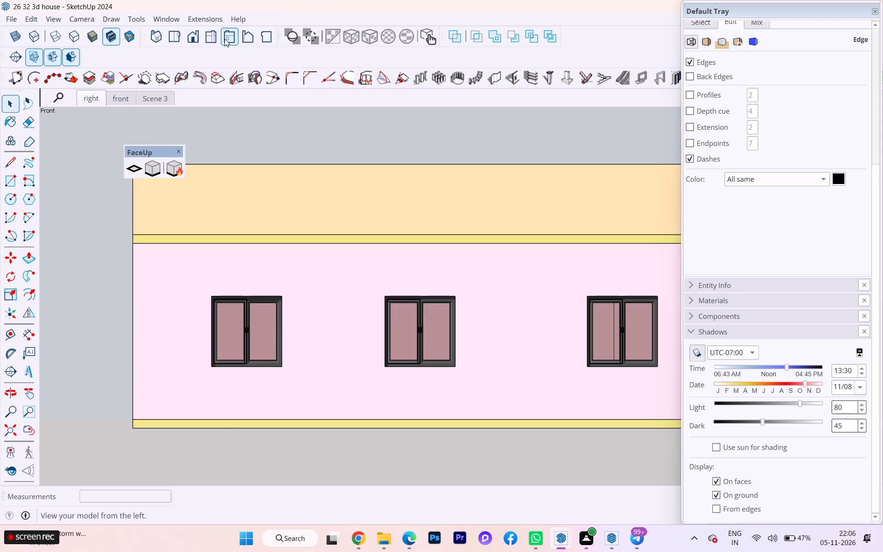
click(224, 39)
scroll(236, 143, down, 3)
scroll(249, 157, up, 2)
scroll(271, 175, down, 2)
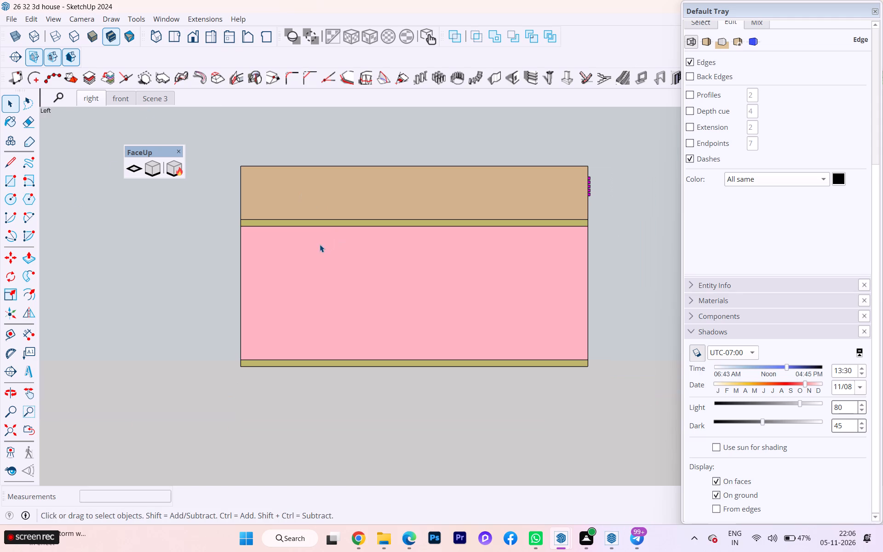
click(269, 37)
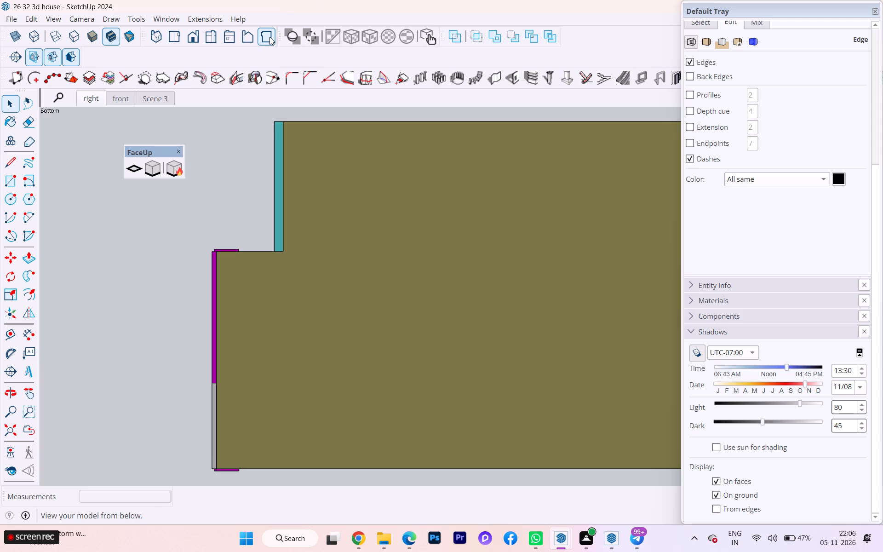
click(152, 31)
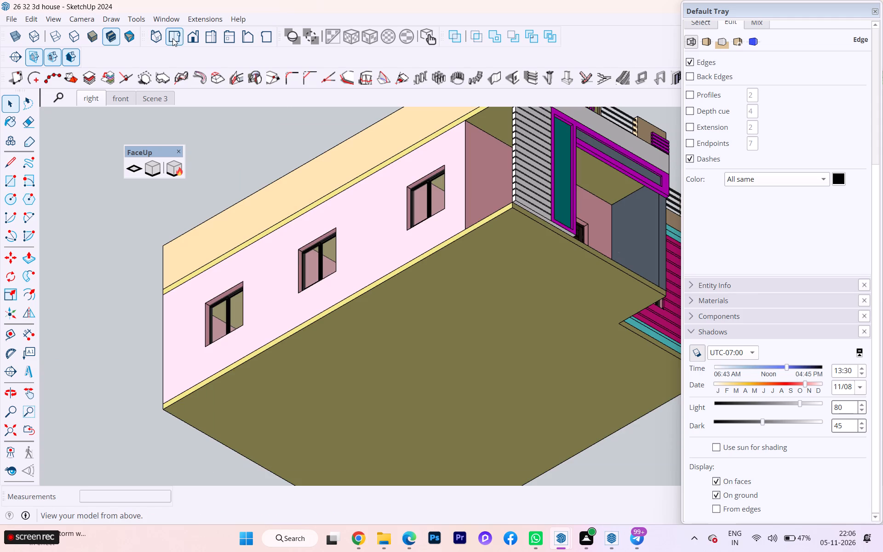
click(172, 38)
scroll(257, 107, down, 4)
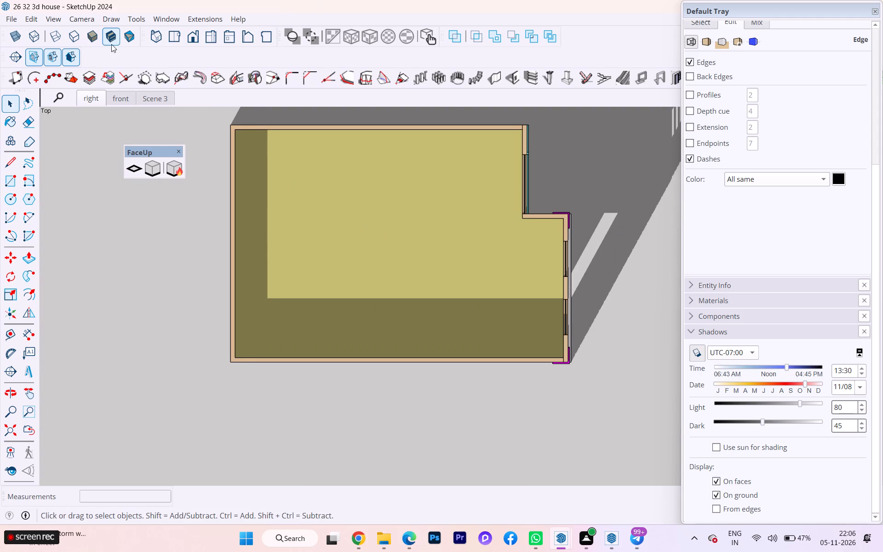
Turn off shadows for the house model.
click(694, 351)
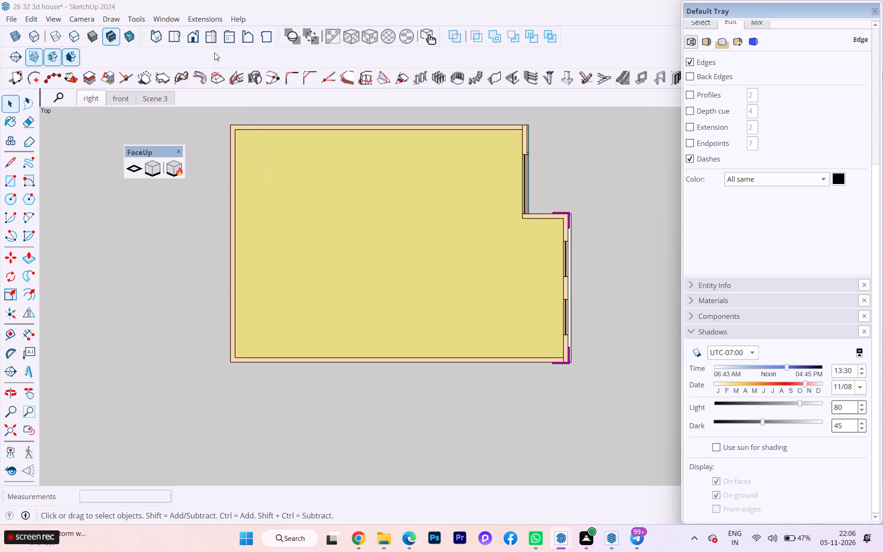
Switch the house model's camera to perspective projection.
click(216, 39)
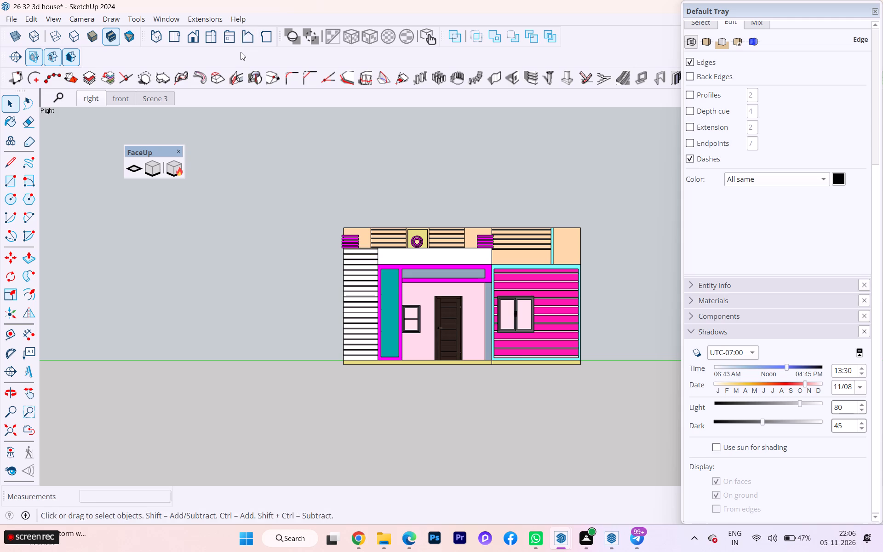
click(252, 33)
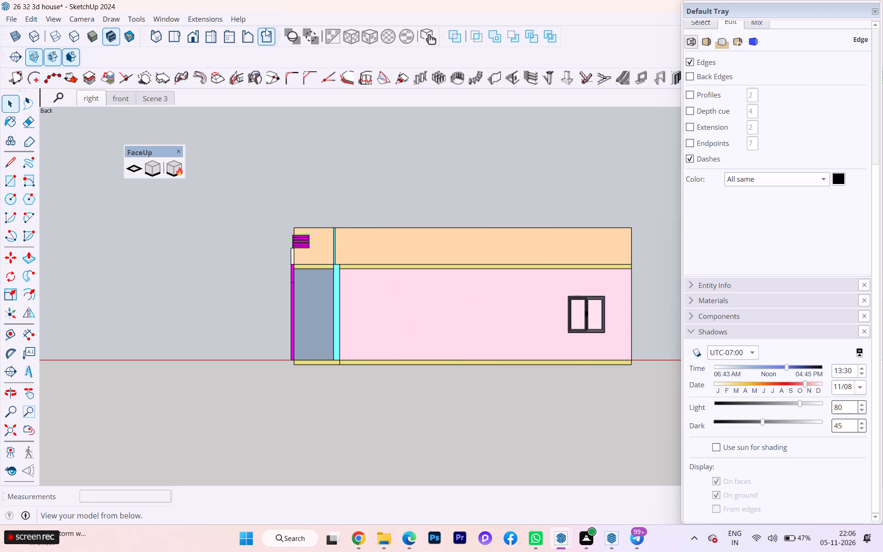
click(265, 29)
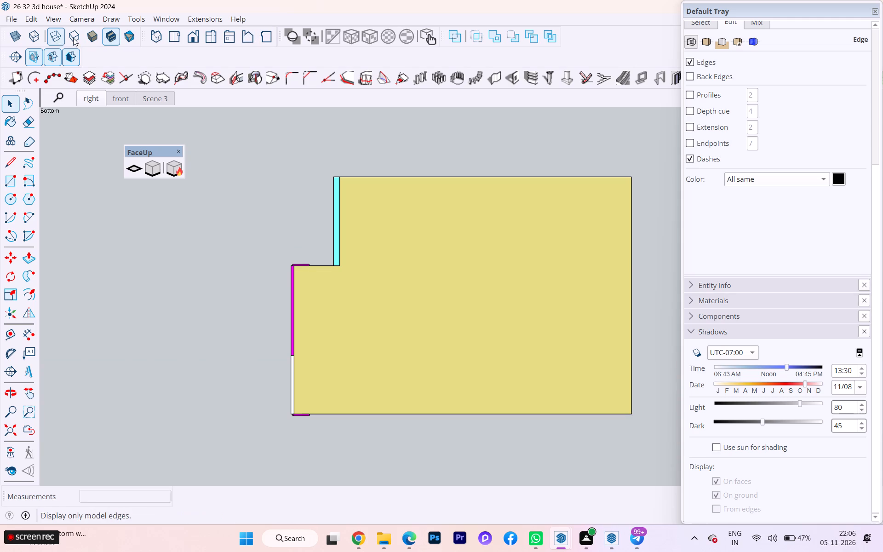
click(159, 32)
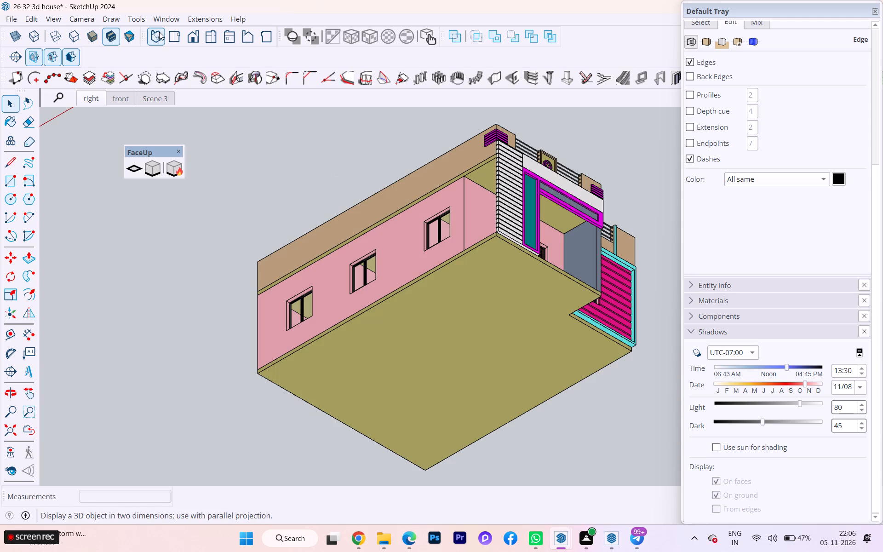
scroll(394, 211, down, 9)
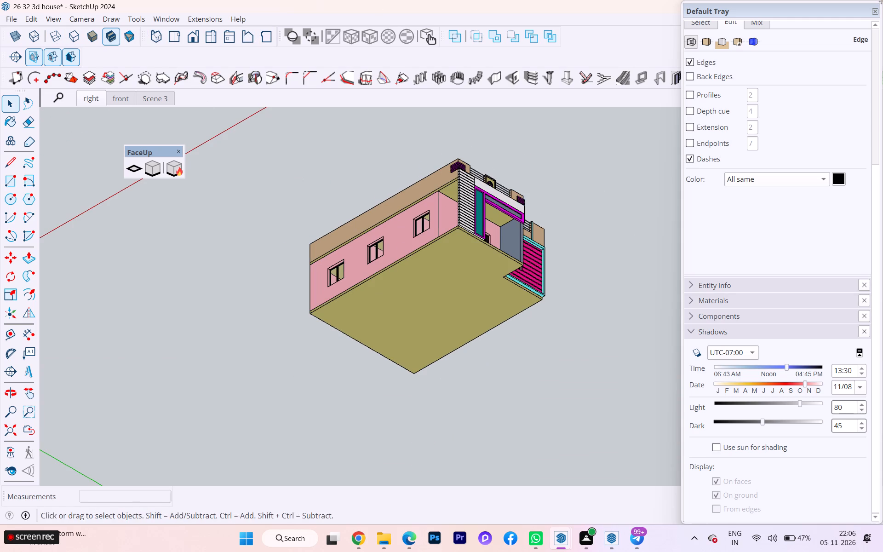
click(53, 14)
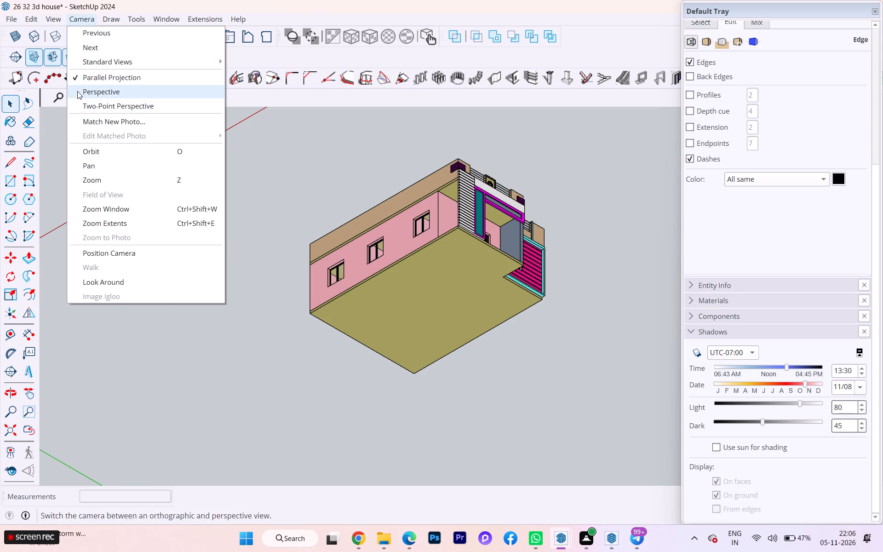
click(77, 91)
Examine the house in perspective from the isometric side, the entrance front and the far side wall at different zoom levels.
middle_drag(310, 295, 241, 481)
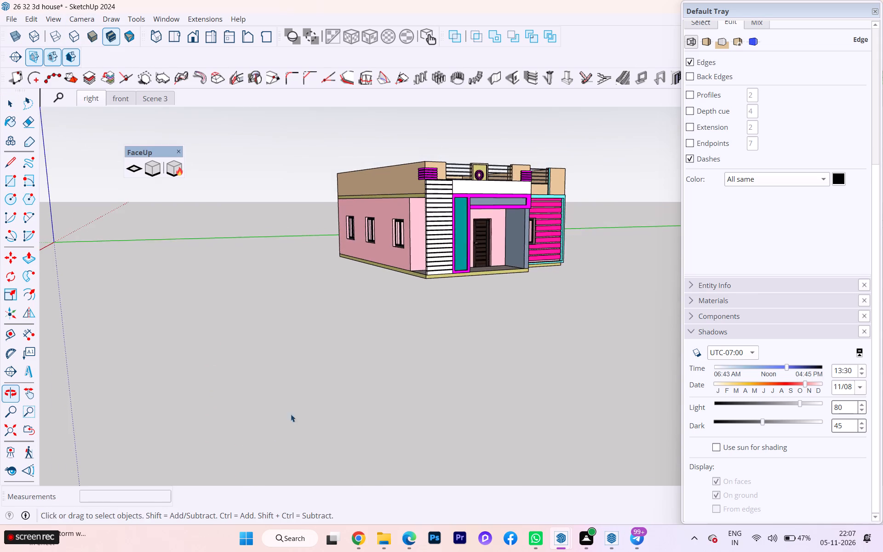
scroll(351, 311, up, 2)
click(157, 44)
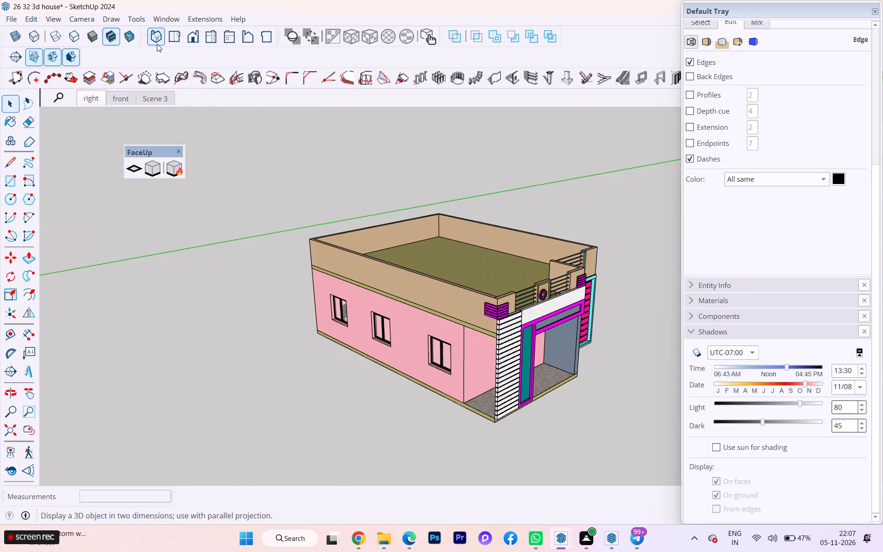
scroll(528, 461, up, 2)
scroll(532, 457, down, 1)
scroll(533, 457, up, 2)
scroll(541, 403, up, 2)
scroll(541, 403, down, 1)
scroll(541, 403, up, 5)
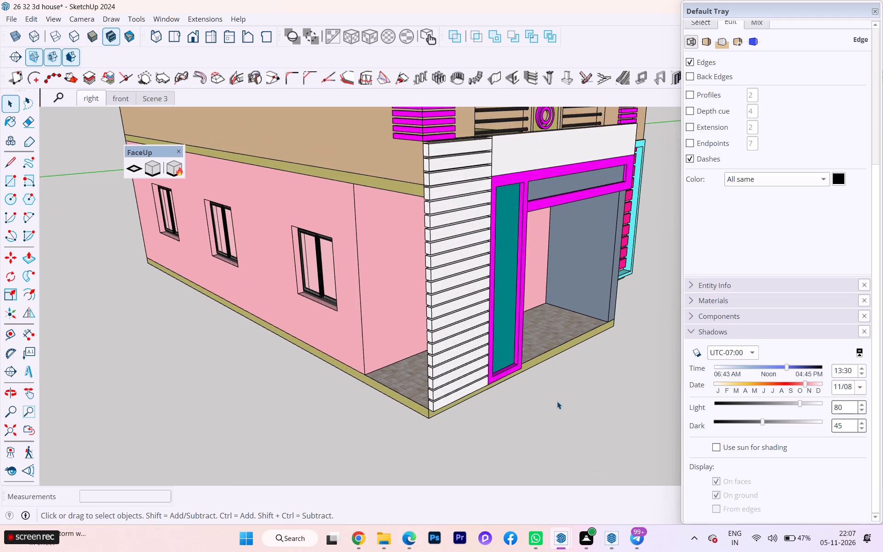
scroll(558, 401, up, 2)
scroll(528, 403, down, 1)
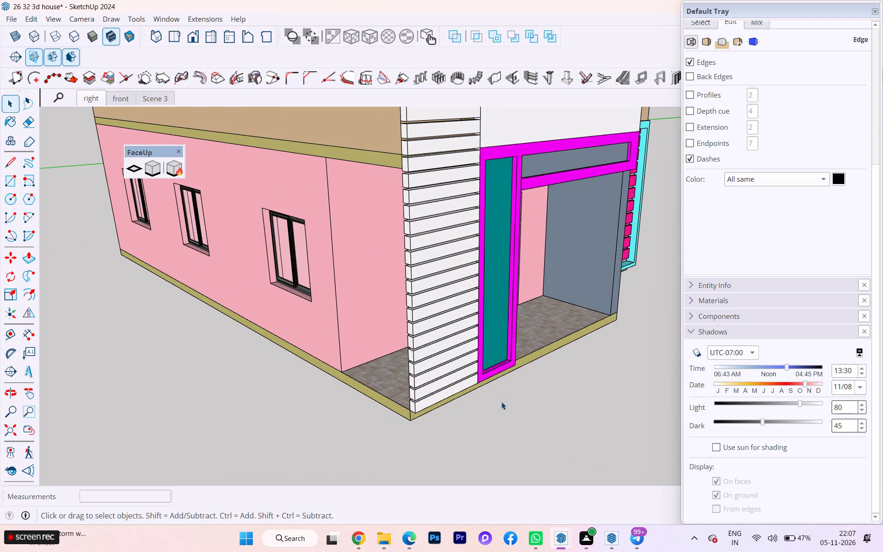
scroll(520, 389, down, 5)
scroll(550, 388, up, 1)
scroll(551, 388, down, 1)
middle_drag(551, 388, 382, 366)
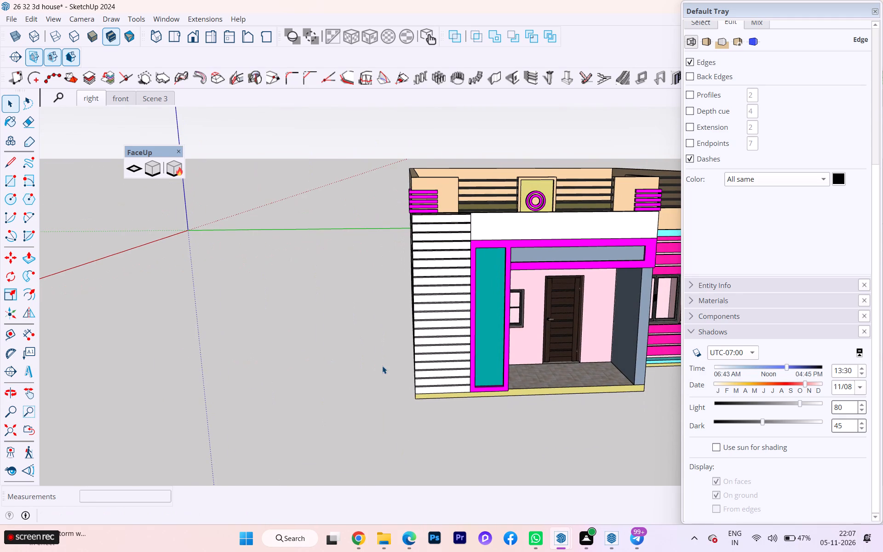
scroll(382, 366, up, 1)
scroll(382, 366, down, 1)
scroll(382, 366, up, 1)
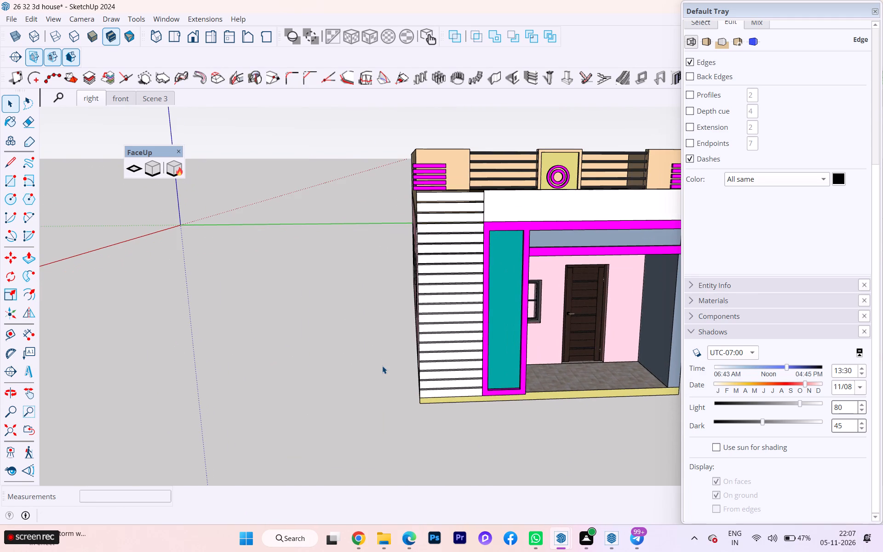
scroll(382, 366, down, 1)
scroll(382, 366, up, 1)
scroll(382, 366, down, 8)
middle_drag(392, 370, 393, 370)
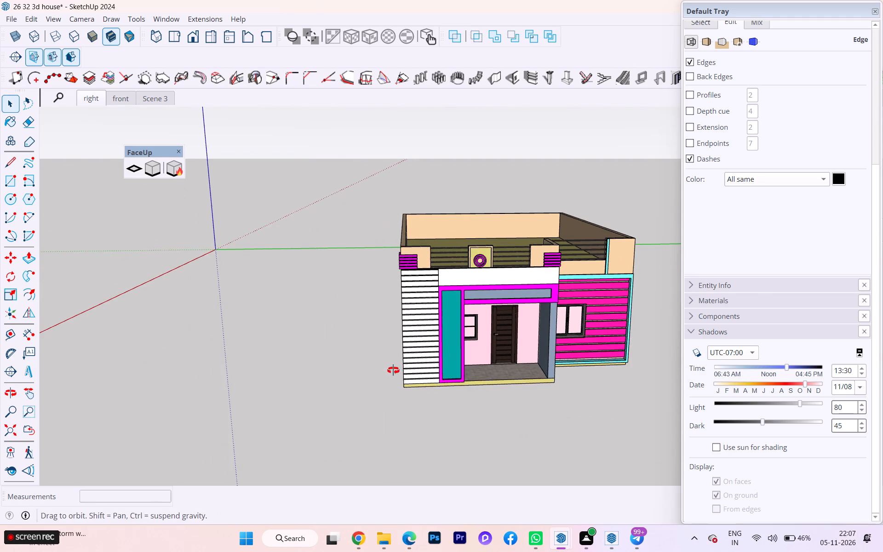
middle_drag(393, 370, 0, 341)
scroll(280, 354, down, 1)
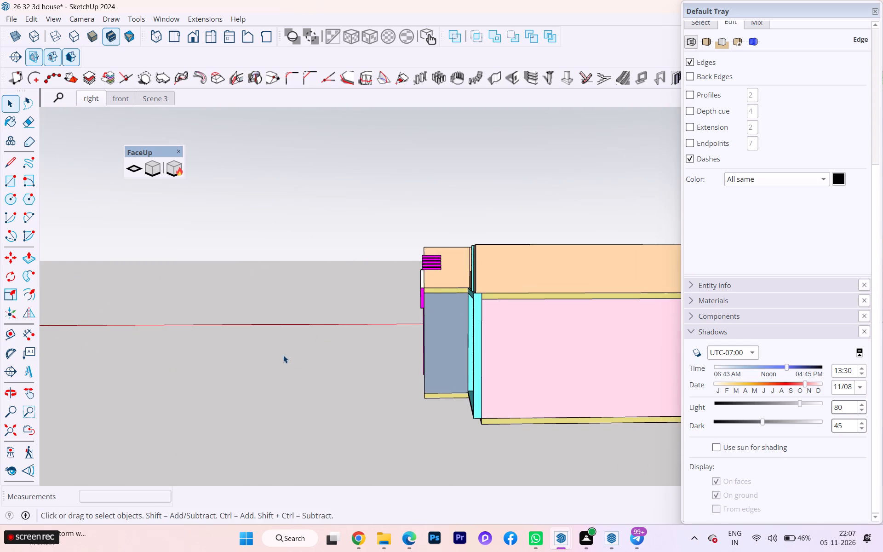
middle_drag(311, 363, 654, 385)
scroll(615, 295, up, 4)
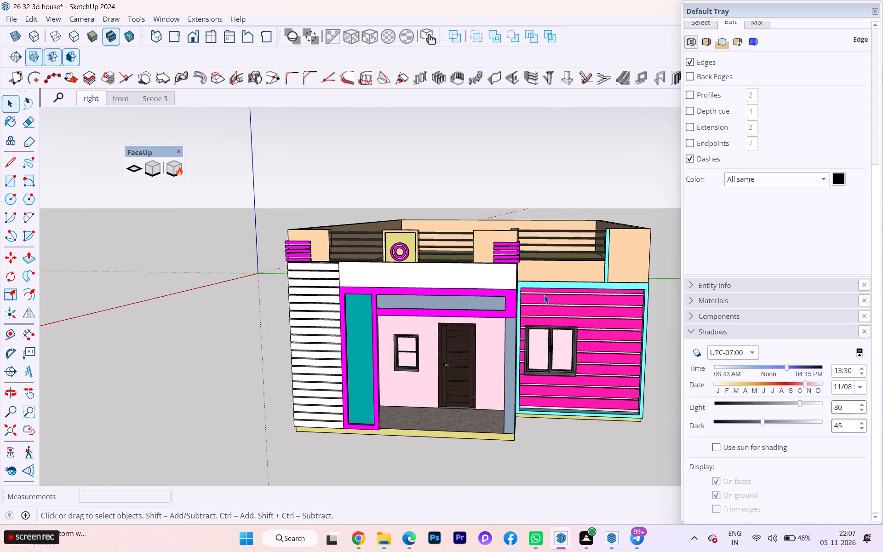
scroll(465, 325, down, 2)
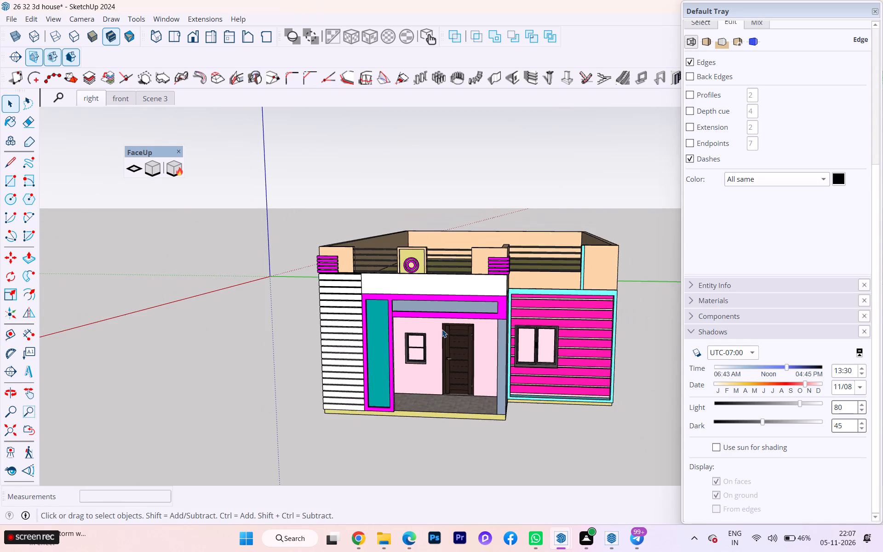
middle_drag(447, 328, 468, 312)
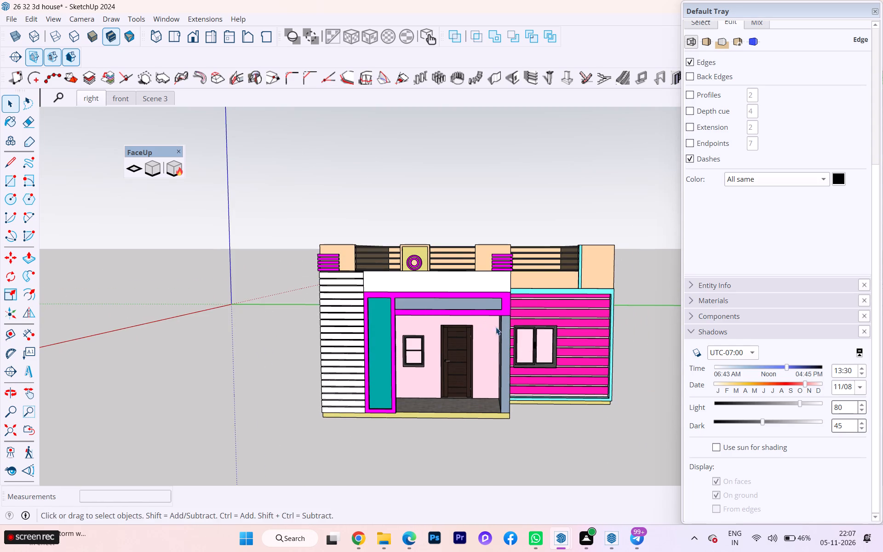
Save the model as 26 32 3d house.skp in the skp projectss folder inside internship files.
click(2, 19)
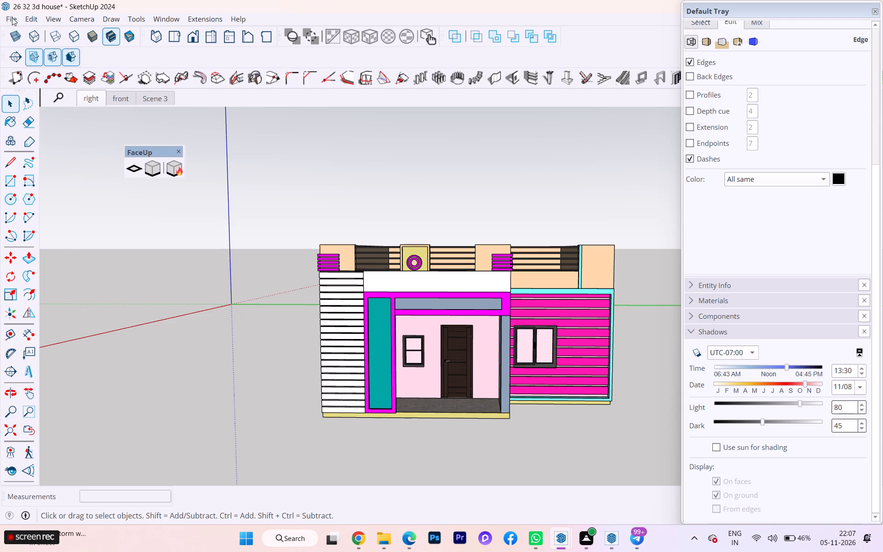
click(12, 17)
click(42, 91)
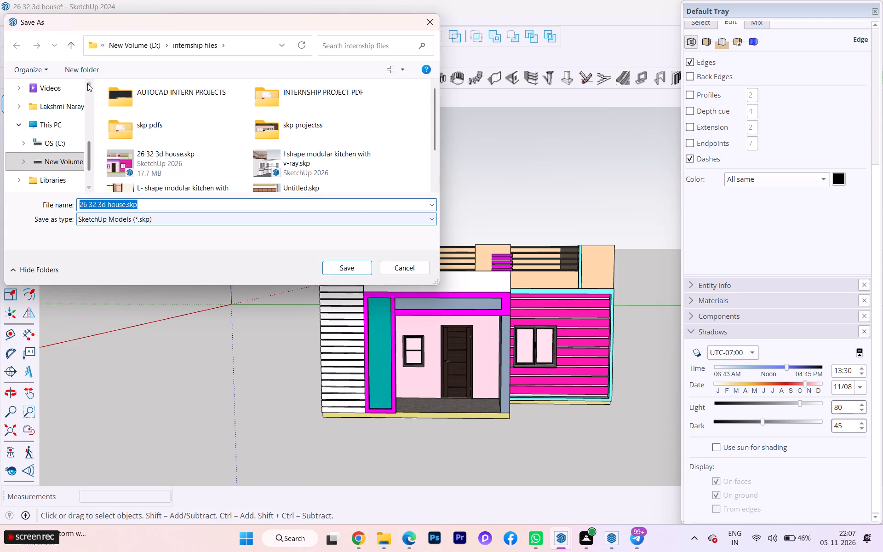
double_click(301, 126)
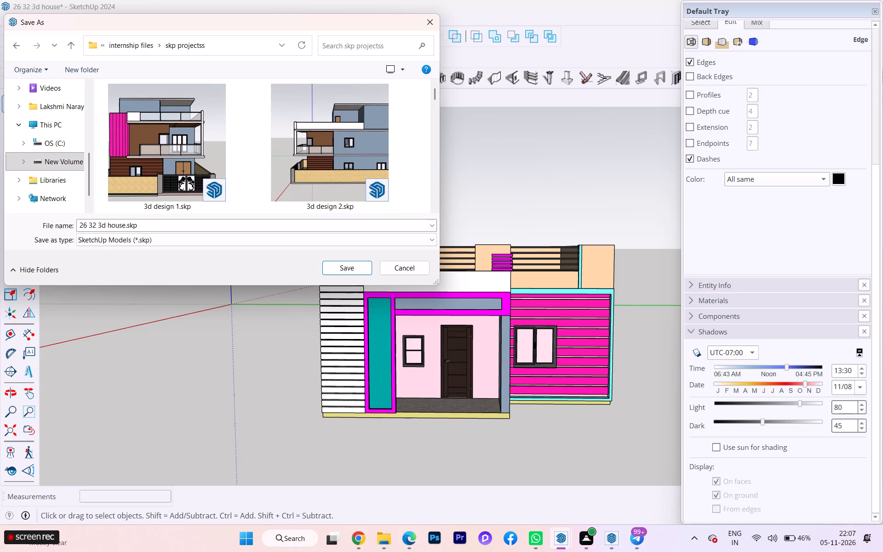
click(339, 268)
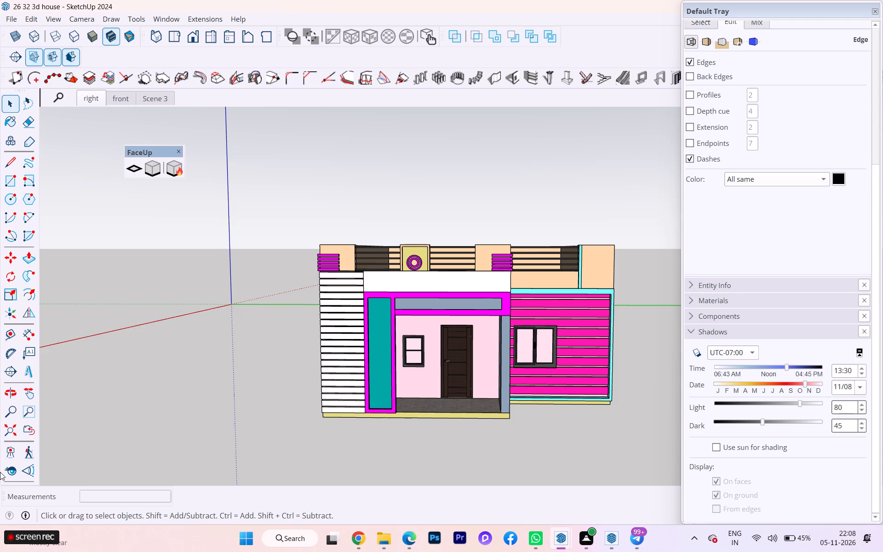
Examine the saved house model around the entrance facade, corner porch and the side wall with windows.
scroll(527, 390, up, 3)
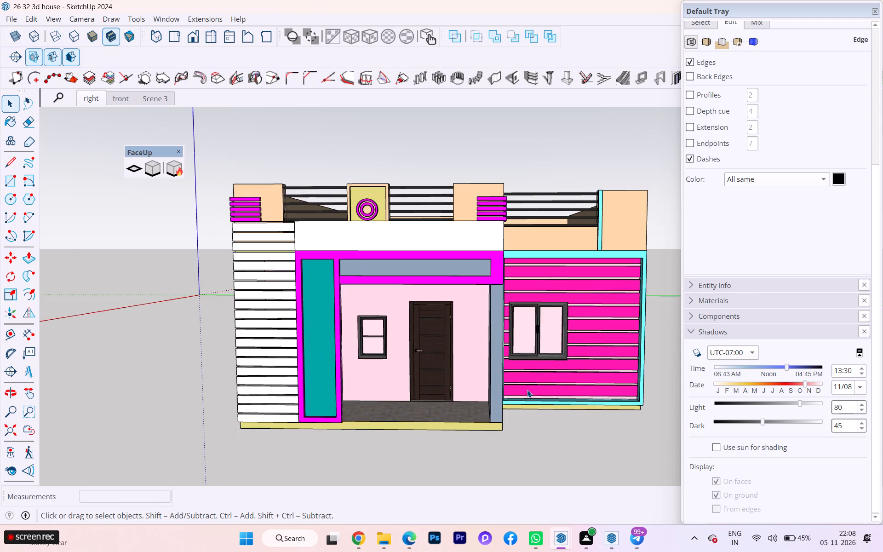
scroll(286, 381, down, 2)
middle_drag(341, 416, 647, 425)
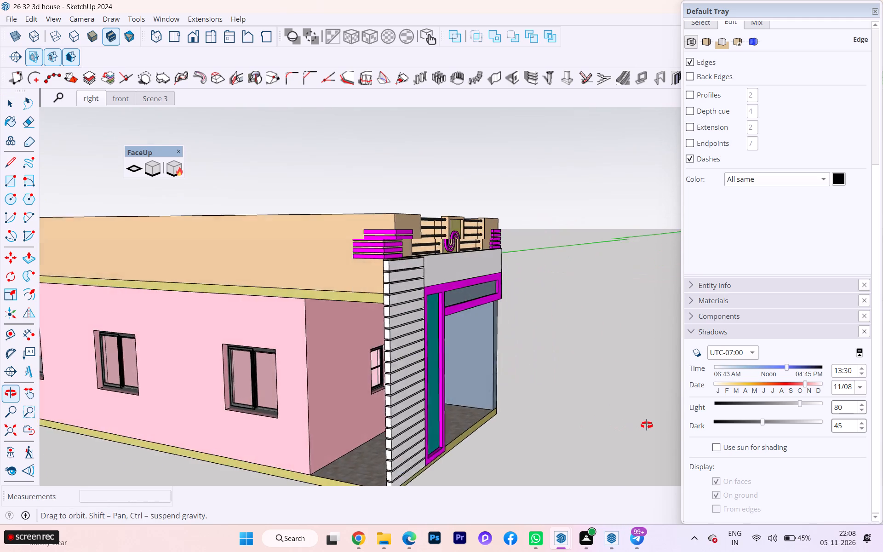
middle_drag(647, 425, 592, 425)
scroll(349, 356, down, 1)
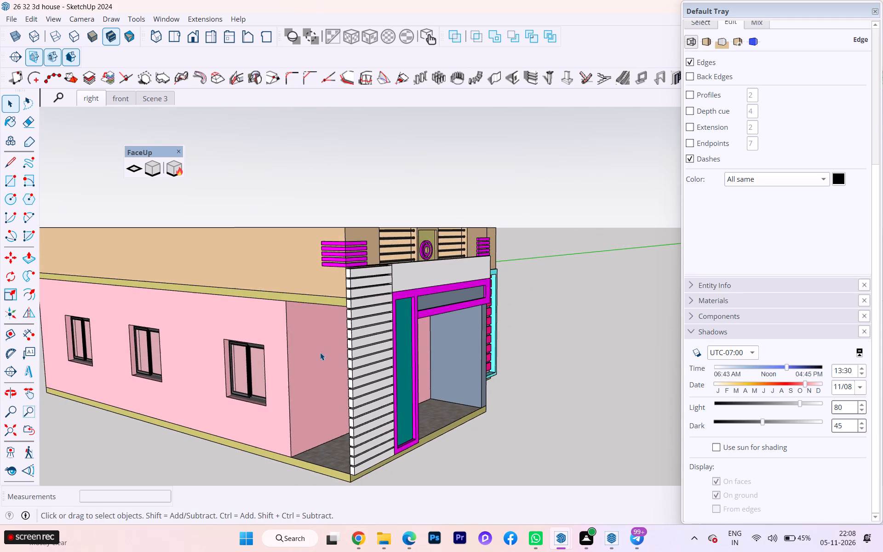
scroll(318, 352, down, 4)
middle_drag(314, 372, 500, 360)
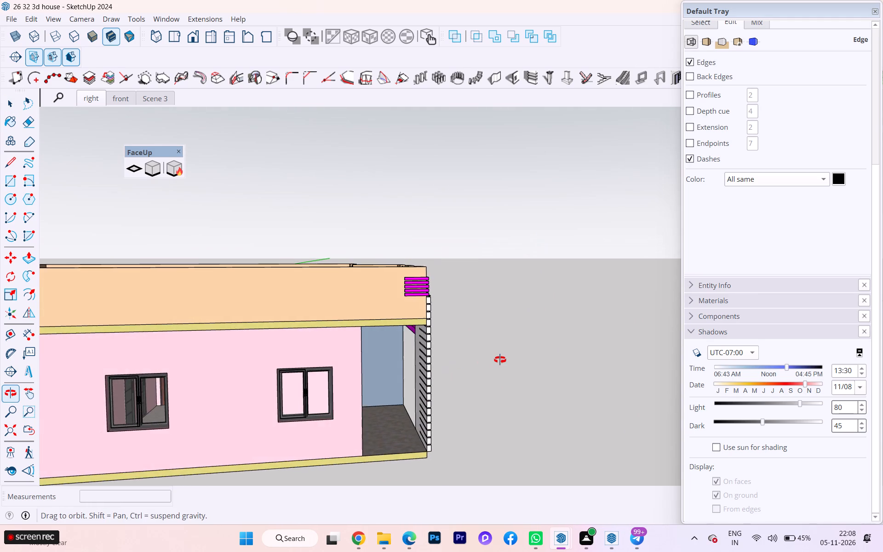
middle_drag(500, 360, 453, 363)
scroll(409, 407, up, 1)
scroll(413, 405, down, 2)
scroll(453, 394, down, 1)
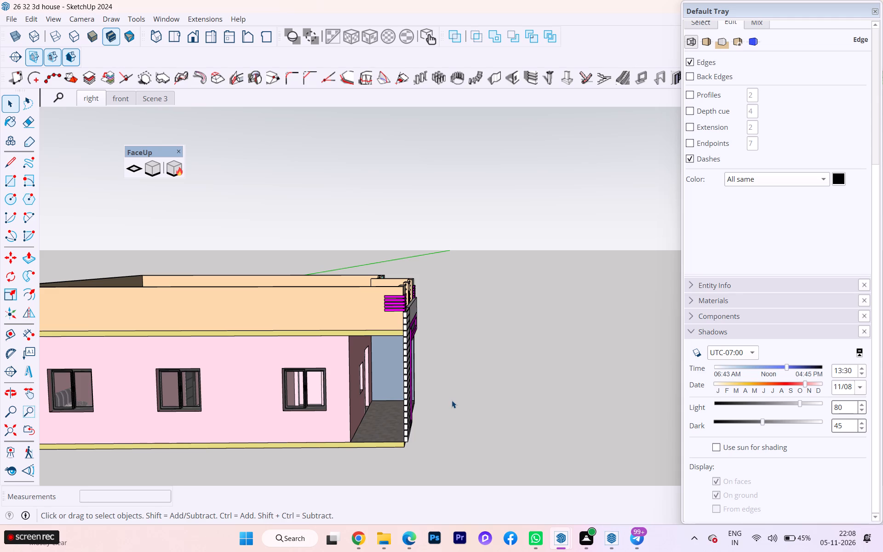
Examine the house from the windowed side wall, the corner porch and the entrance facade at different zoom levels.
scroll(388, 442, up, 1)
scroll(388, 442, down, 1)
scroll(388, 442, up, 6)
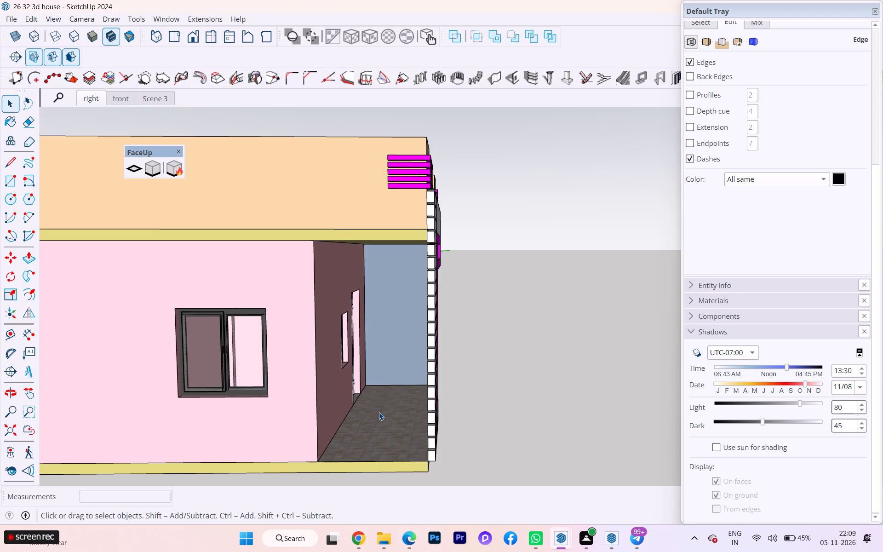
scroll(401, 415, down, 2)
scroll(404, 414, up, 2)
scroll(405, 414, down, 6)
middle_drag(447, 419, 512, 424)
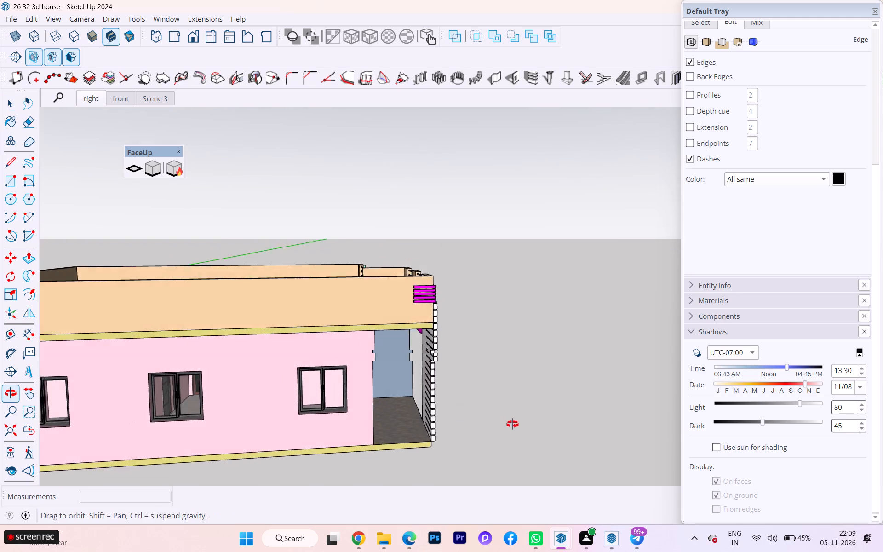
middle_drag(512, 424, 245, 411)
scroll(428, 379, up, 3)
scroll(428, 379, down, 1)
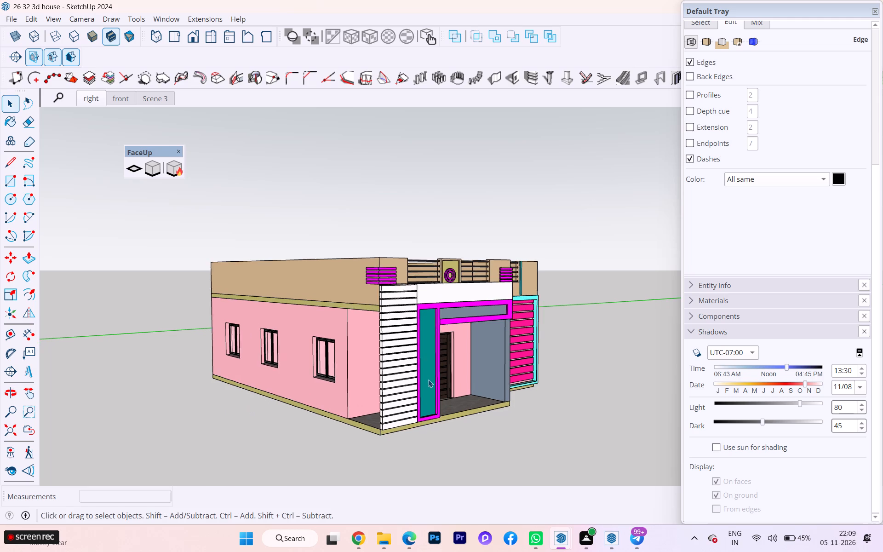
scroll(428, 379, up, 1)
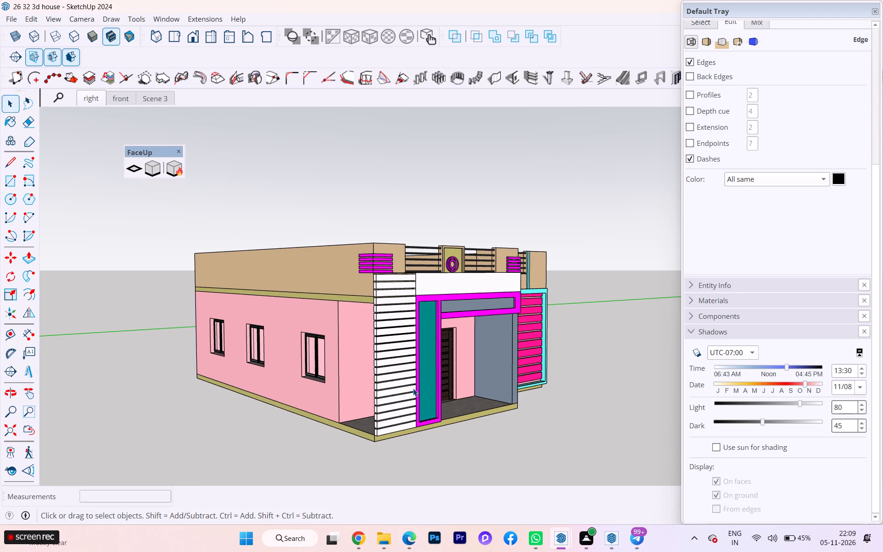
scroll(413, 388, down, 1)
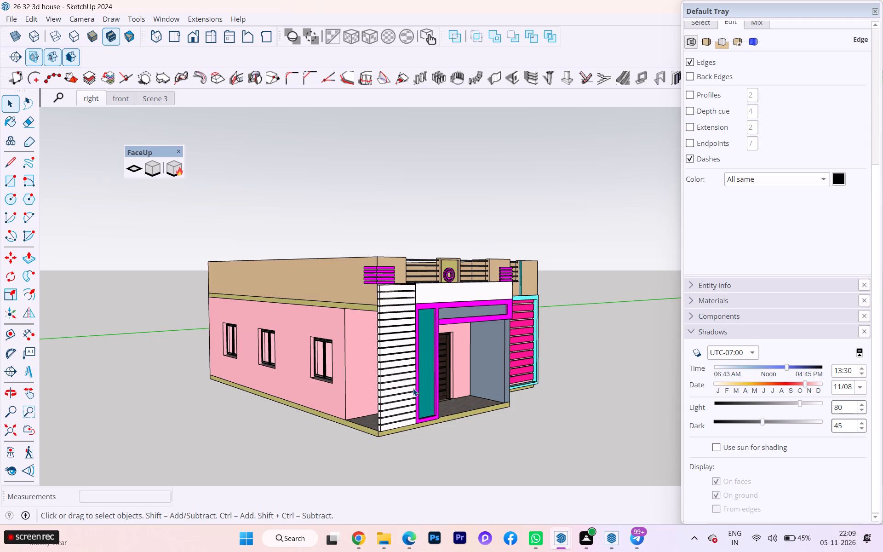
scroll(449, 390, down, 1)
middle_drag(447, 392, 592, 425)
scroll(436, 415, up, 2)
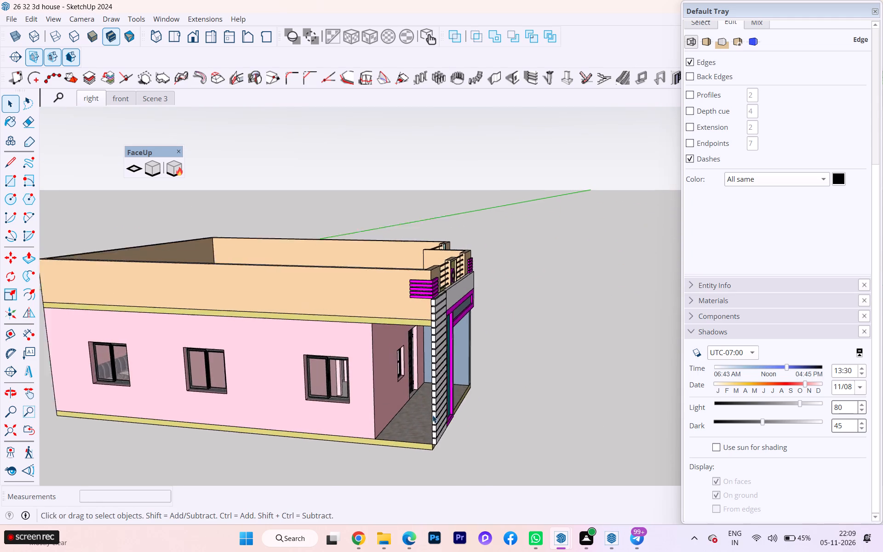
scroll(432, 415, up, 3)
middle_drag(392, 415, 269, 411)
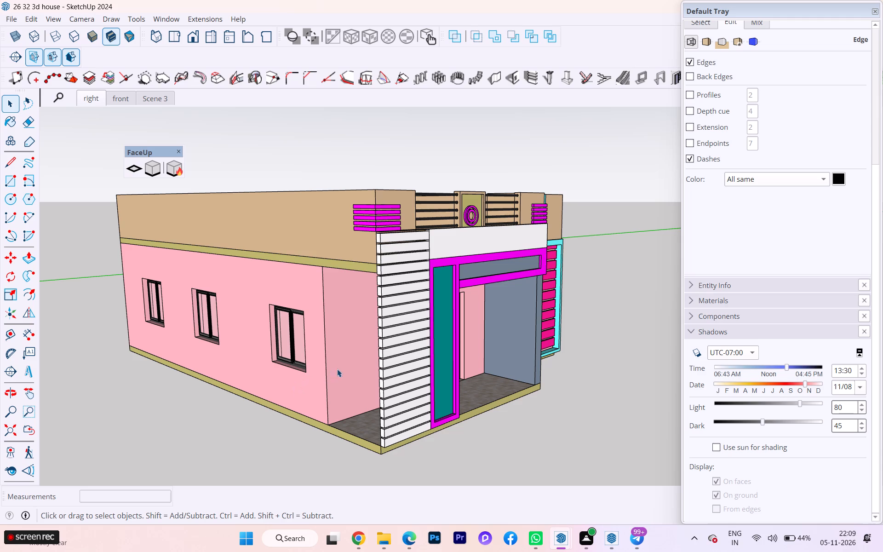
middle_drag(363, 422, 535, 410)
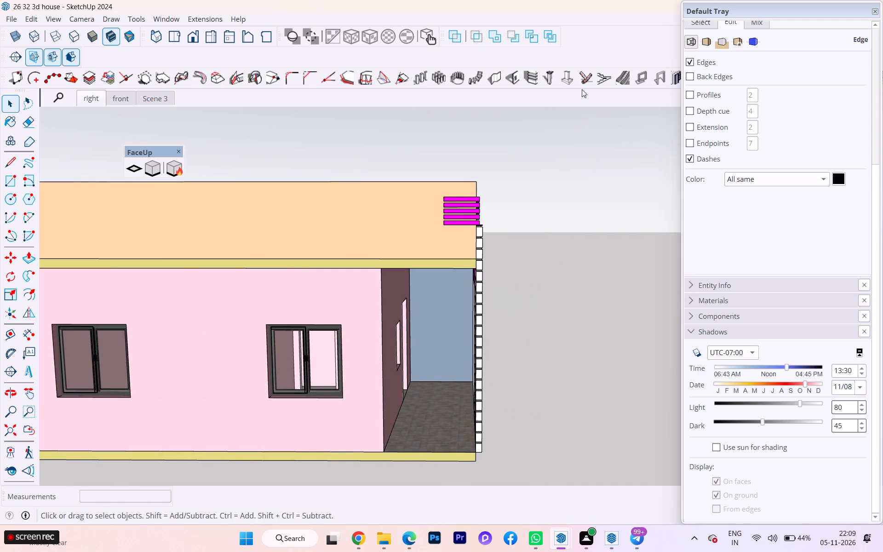
Display the FenceMaker extension's toolset.
right_click(590, 53)
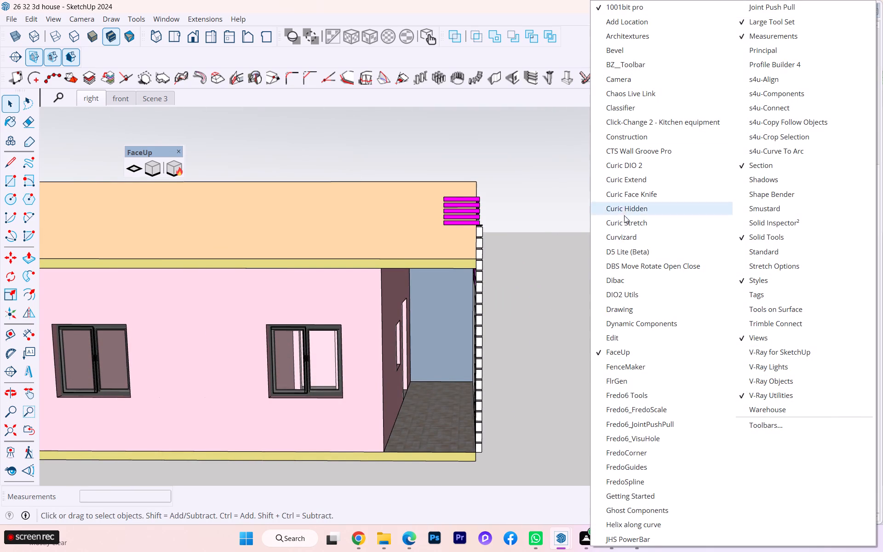
click(615, 363)
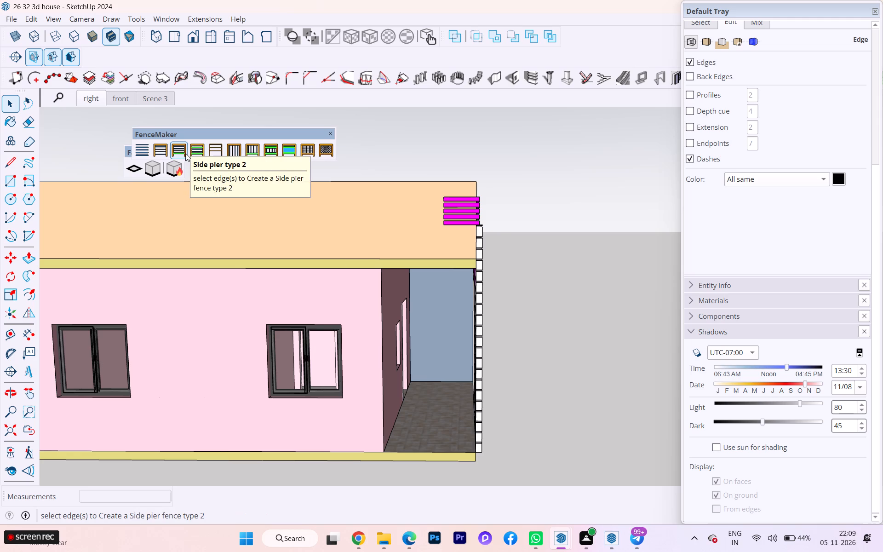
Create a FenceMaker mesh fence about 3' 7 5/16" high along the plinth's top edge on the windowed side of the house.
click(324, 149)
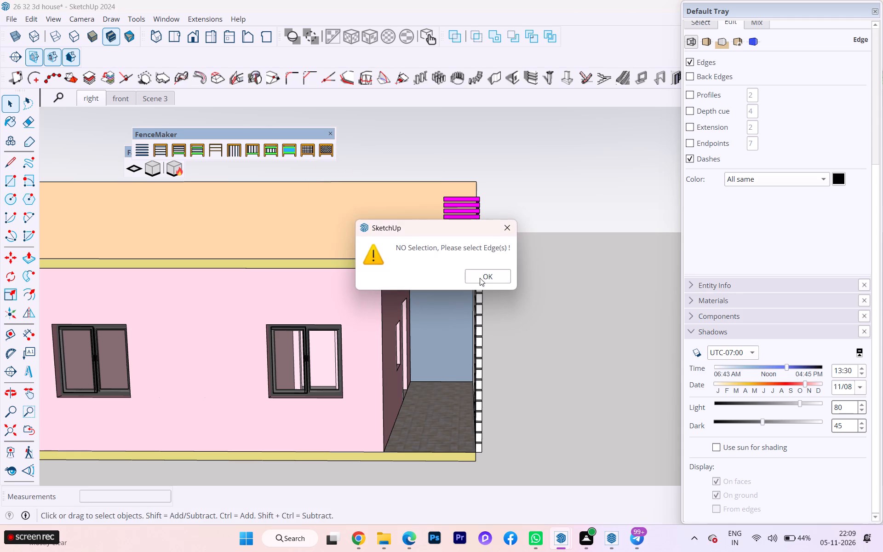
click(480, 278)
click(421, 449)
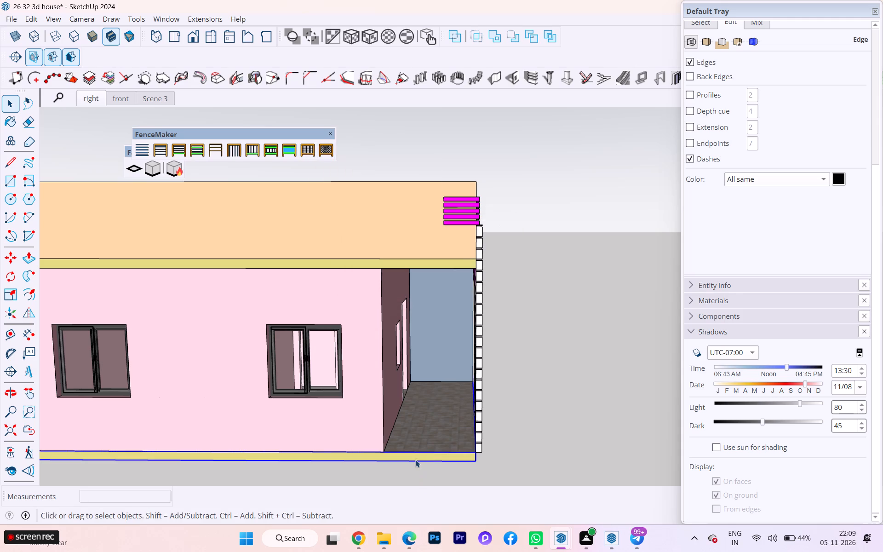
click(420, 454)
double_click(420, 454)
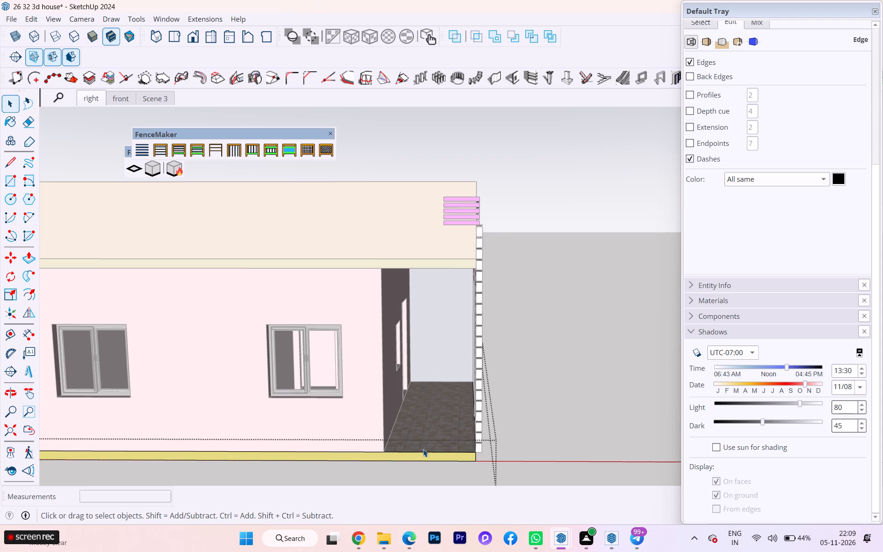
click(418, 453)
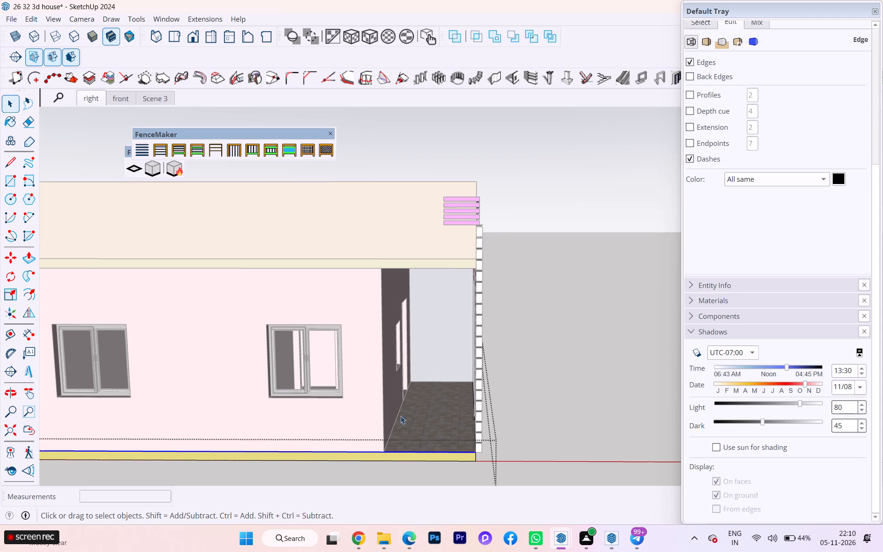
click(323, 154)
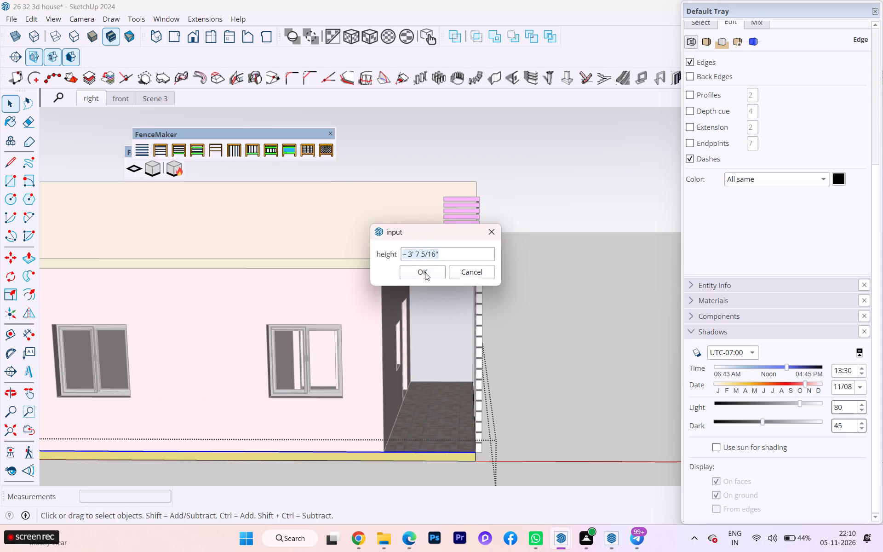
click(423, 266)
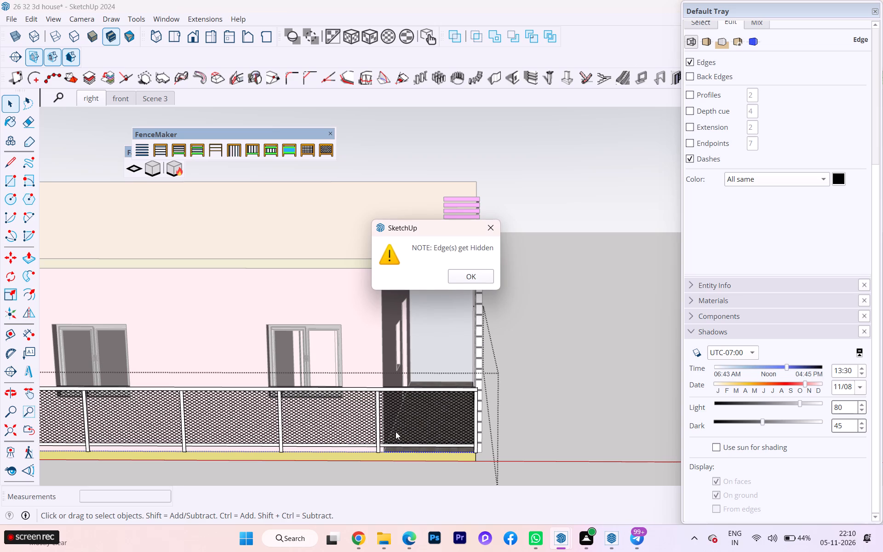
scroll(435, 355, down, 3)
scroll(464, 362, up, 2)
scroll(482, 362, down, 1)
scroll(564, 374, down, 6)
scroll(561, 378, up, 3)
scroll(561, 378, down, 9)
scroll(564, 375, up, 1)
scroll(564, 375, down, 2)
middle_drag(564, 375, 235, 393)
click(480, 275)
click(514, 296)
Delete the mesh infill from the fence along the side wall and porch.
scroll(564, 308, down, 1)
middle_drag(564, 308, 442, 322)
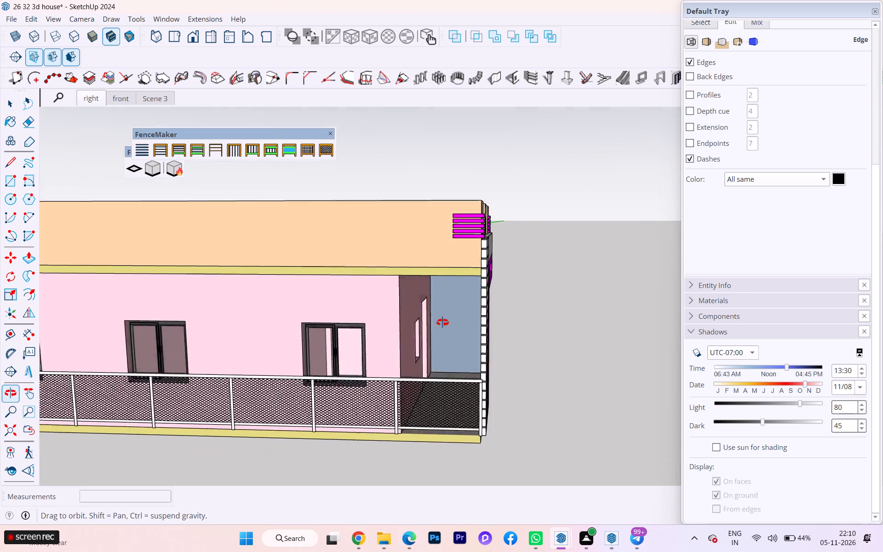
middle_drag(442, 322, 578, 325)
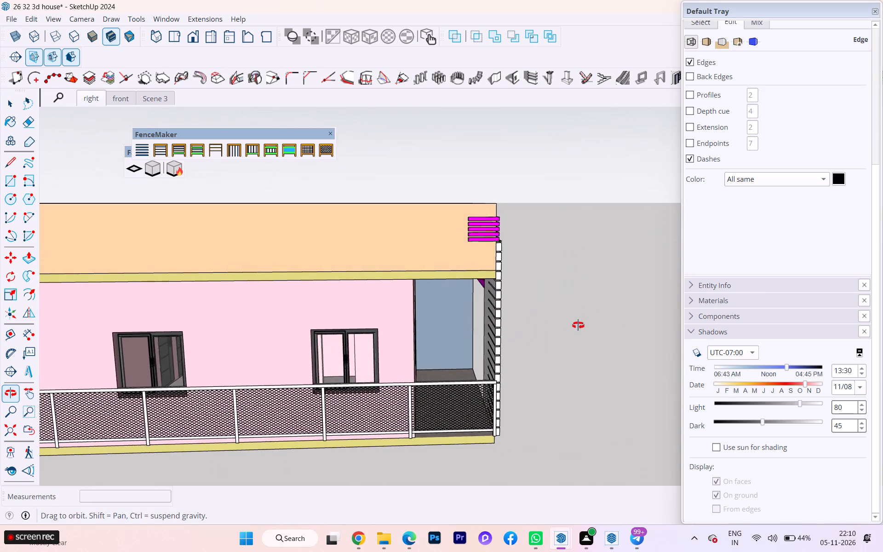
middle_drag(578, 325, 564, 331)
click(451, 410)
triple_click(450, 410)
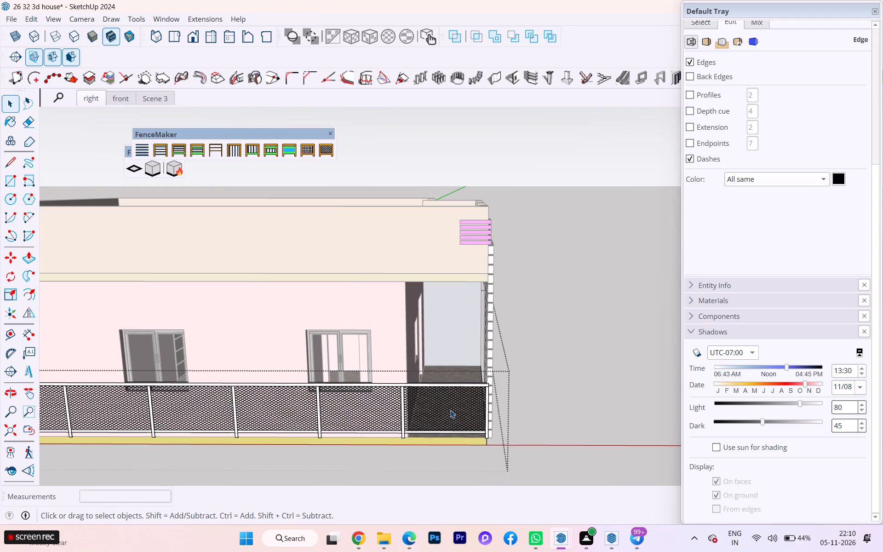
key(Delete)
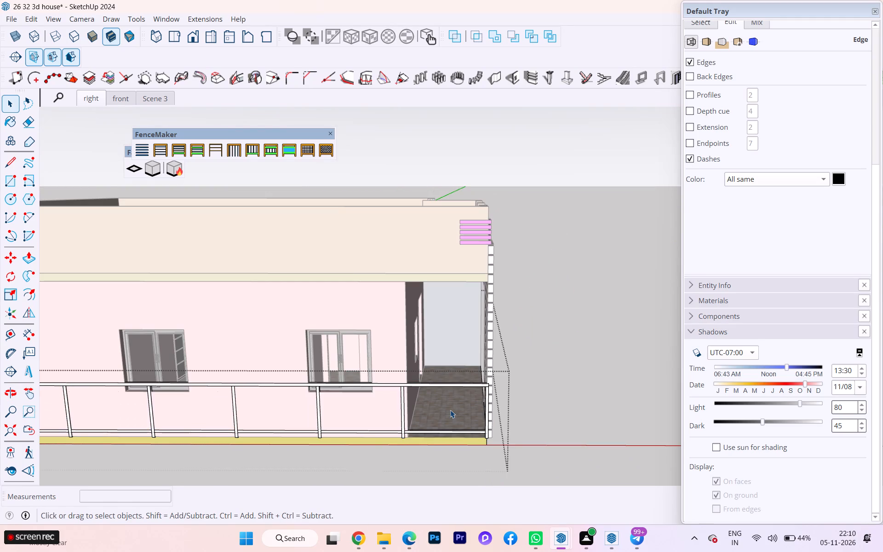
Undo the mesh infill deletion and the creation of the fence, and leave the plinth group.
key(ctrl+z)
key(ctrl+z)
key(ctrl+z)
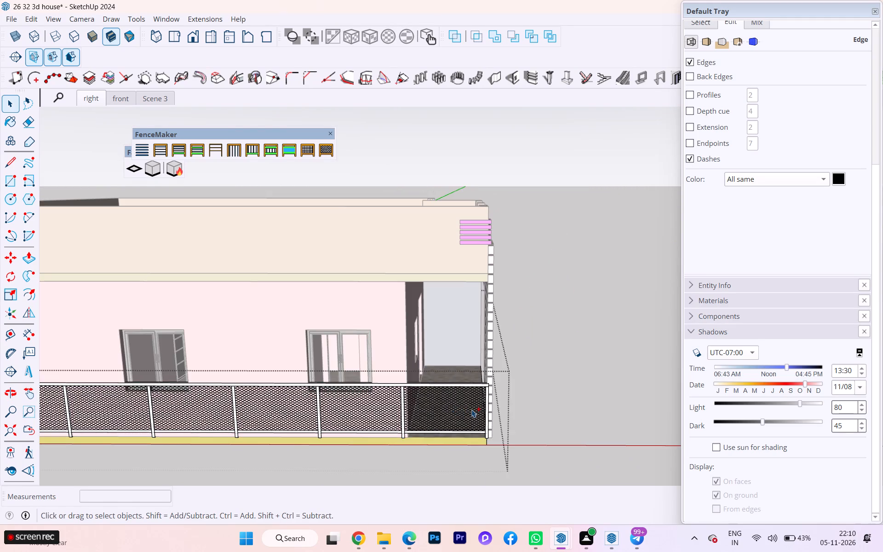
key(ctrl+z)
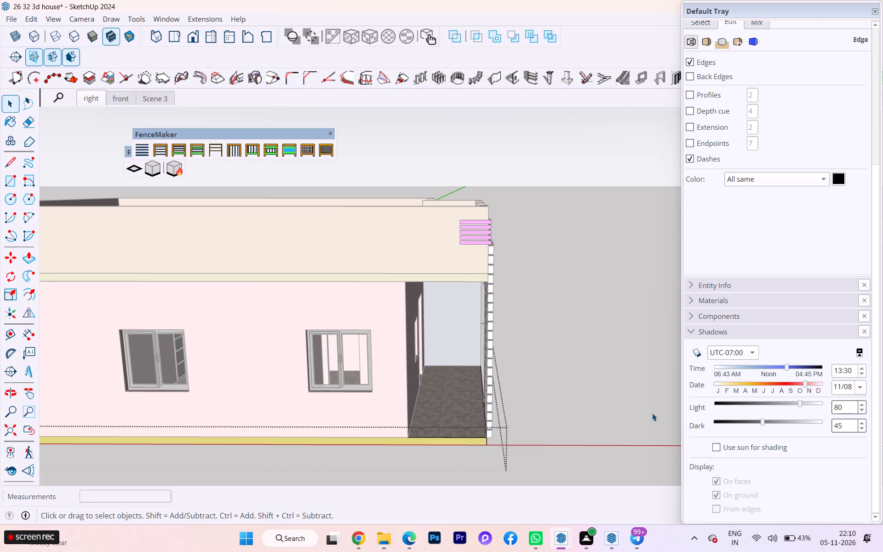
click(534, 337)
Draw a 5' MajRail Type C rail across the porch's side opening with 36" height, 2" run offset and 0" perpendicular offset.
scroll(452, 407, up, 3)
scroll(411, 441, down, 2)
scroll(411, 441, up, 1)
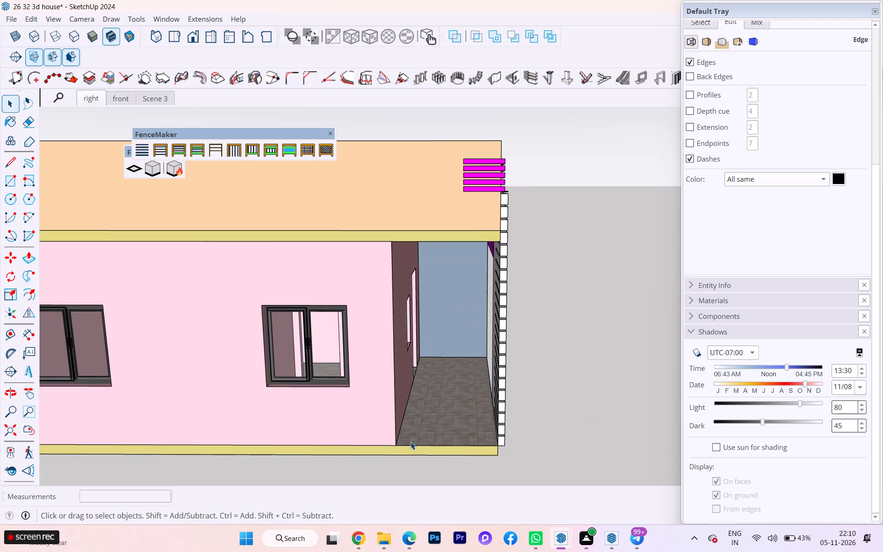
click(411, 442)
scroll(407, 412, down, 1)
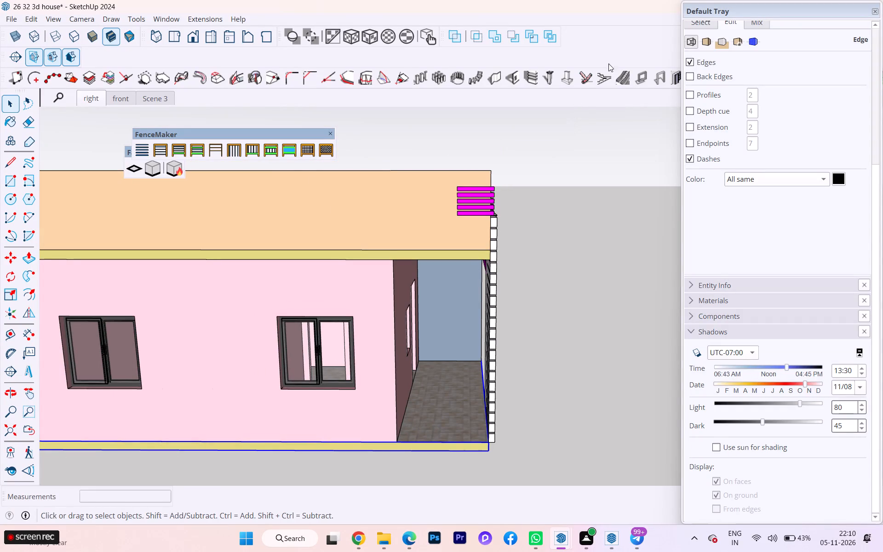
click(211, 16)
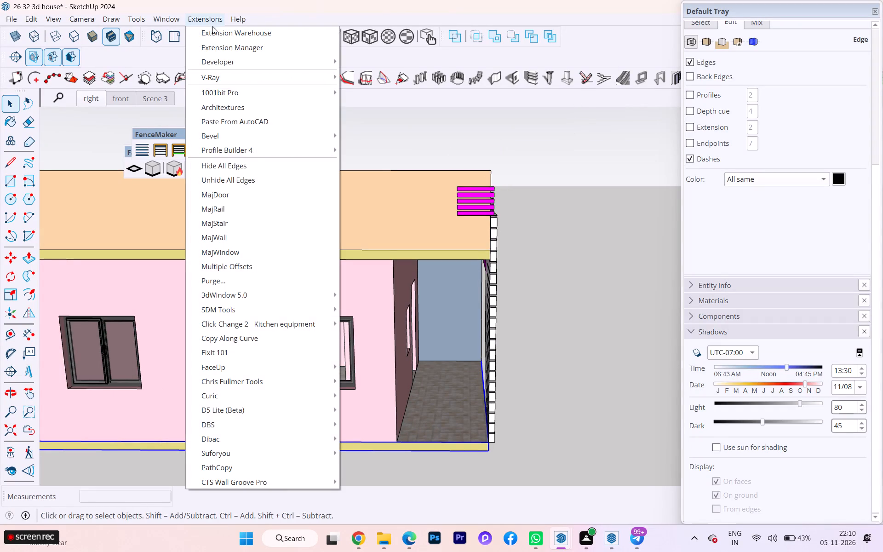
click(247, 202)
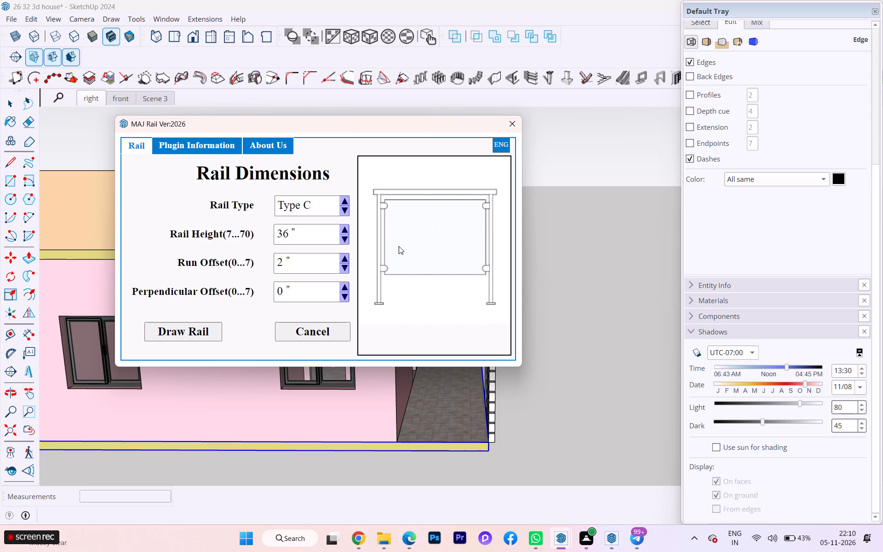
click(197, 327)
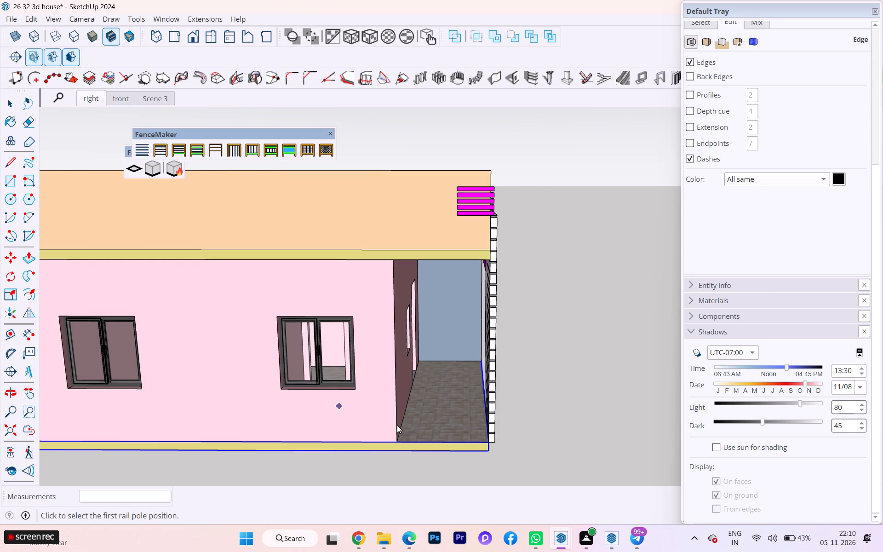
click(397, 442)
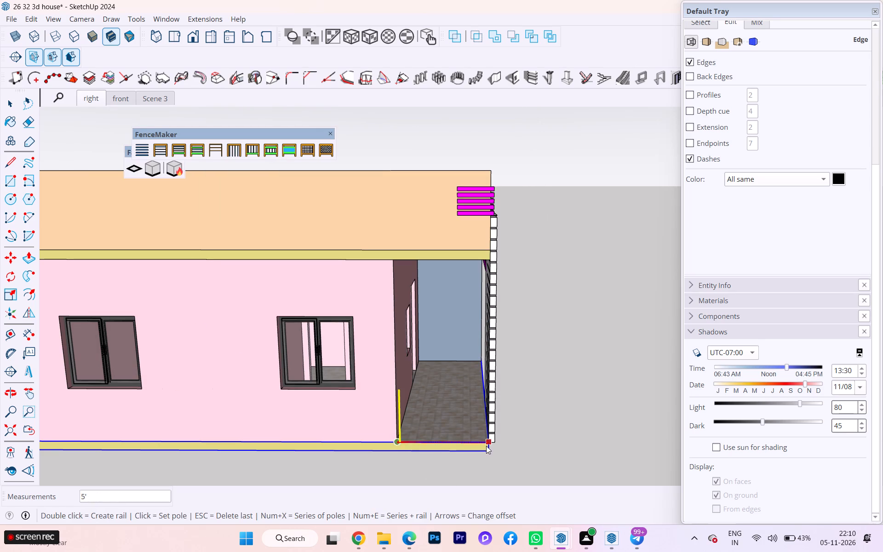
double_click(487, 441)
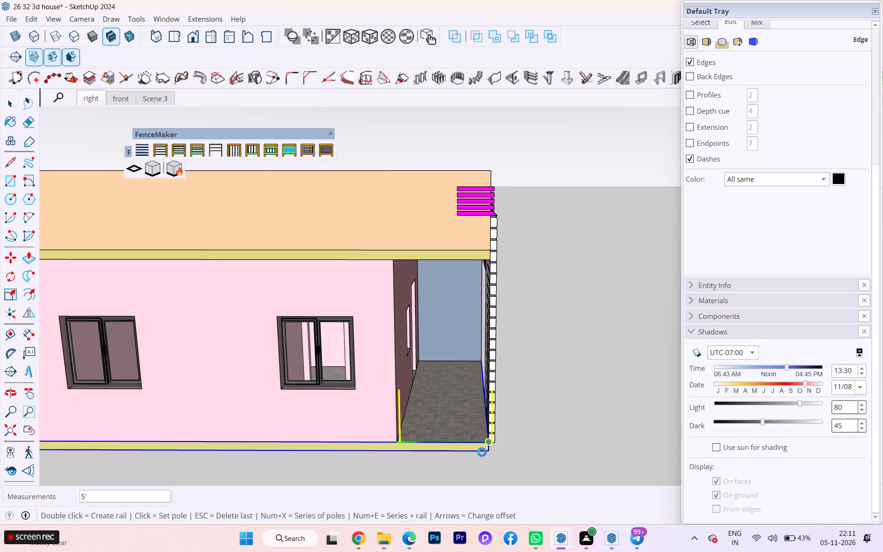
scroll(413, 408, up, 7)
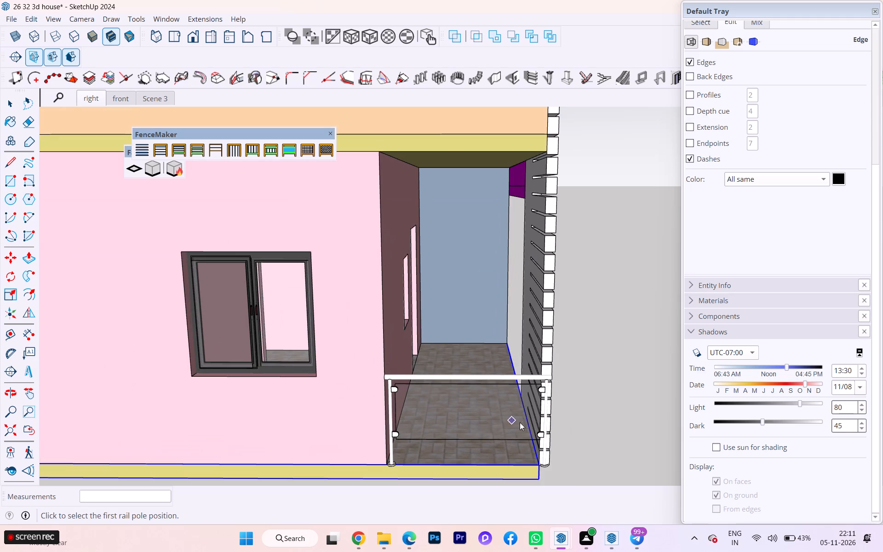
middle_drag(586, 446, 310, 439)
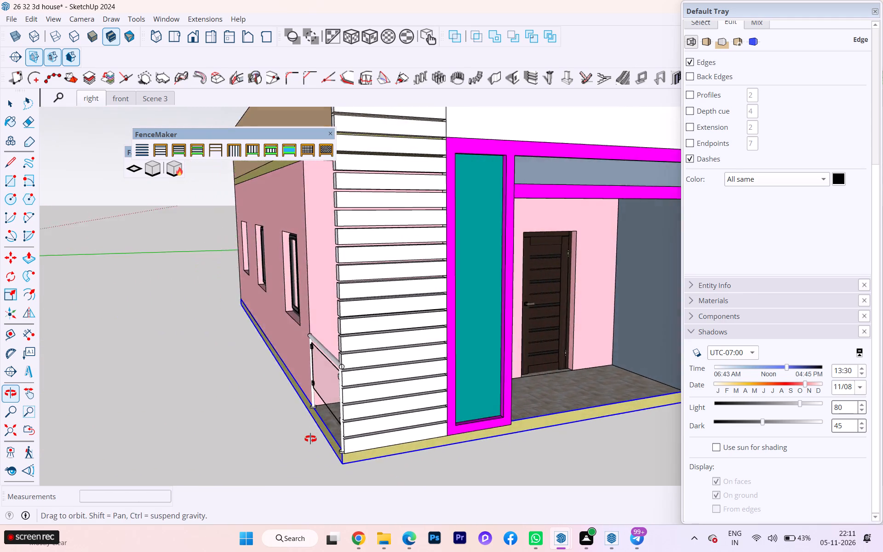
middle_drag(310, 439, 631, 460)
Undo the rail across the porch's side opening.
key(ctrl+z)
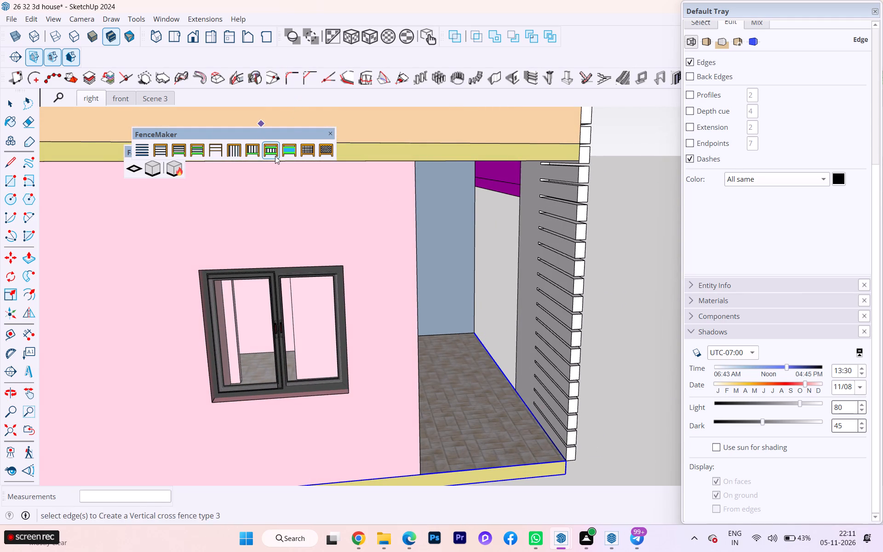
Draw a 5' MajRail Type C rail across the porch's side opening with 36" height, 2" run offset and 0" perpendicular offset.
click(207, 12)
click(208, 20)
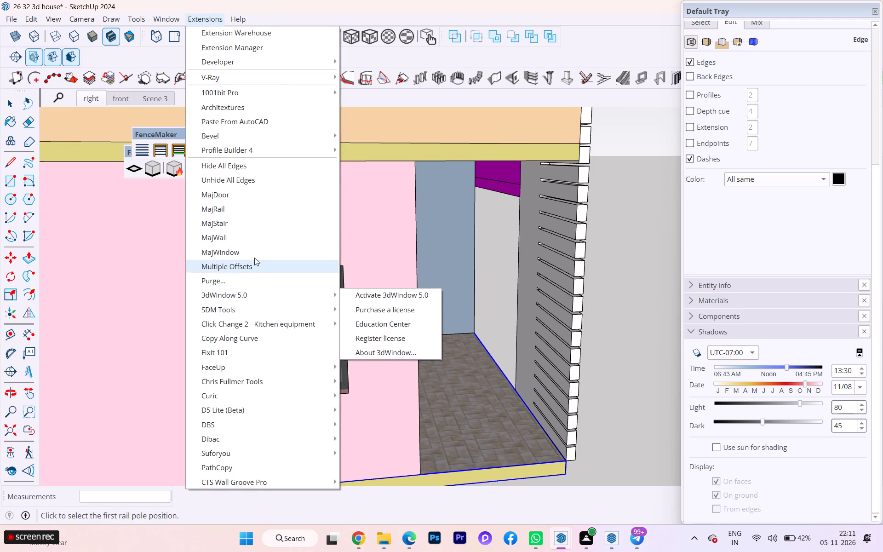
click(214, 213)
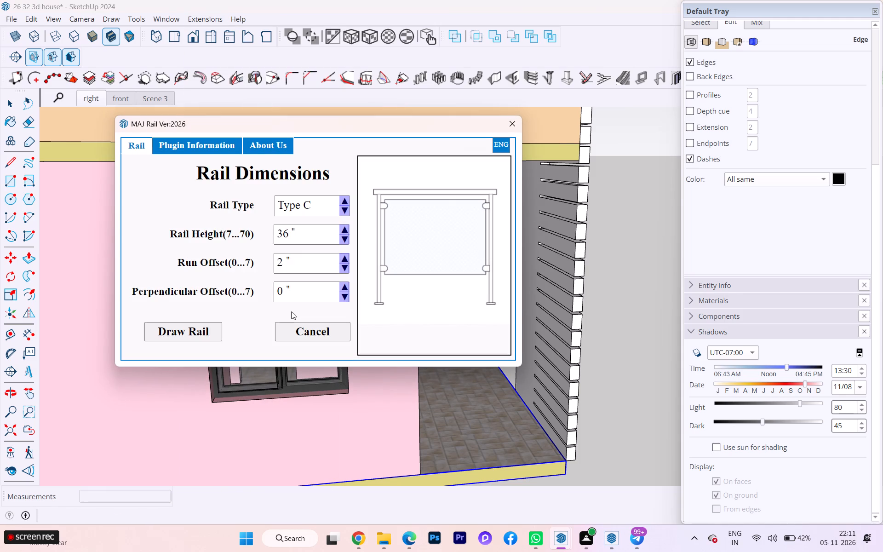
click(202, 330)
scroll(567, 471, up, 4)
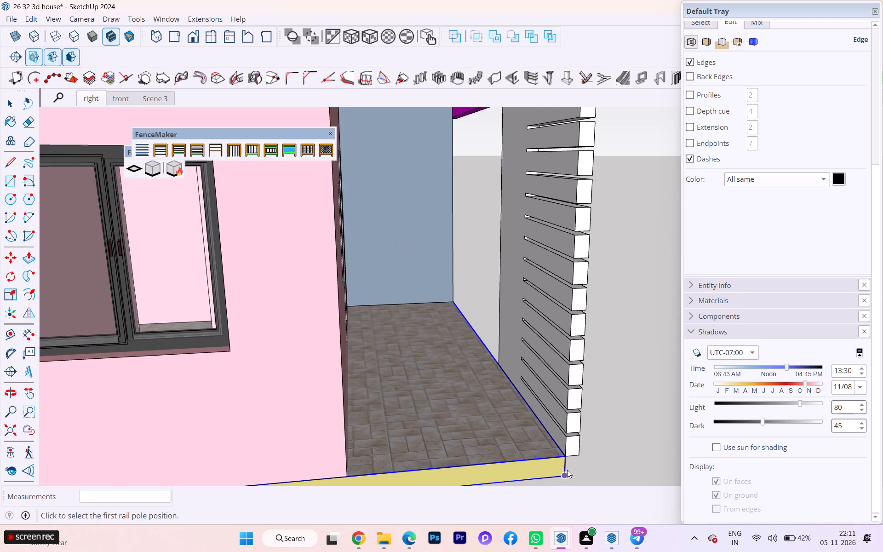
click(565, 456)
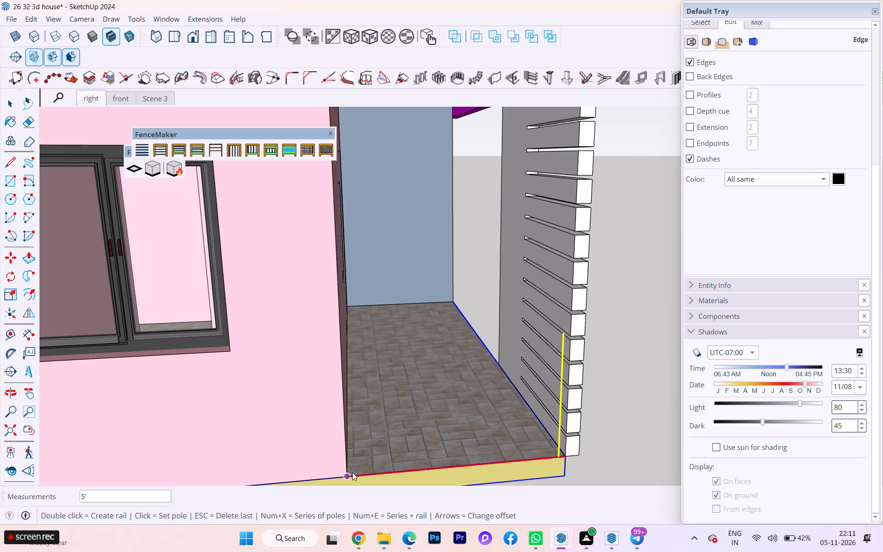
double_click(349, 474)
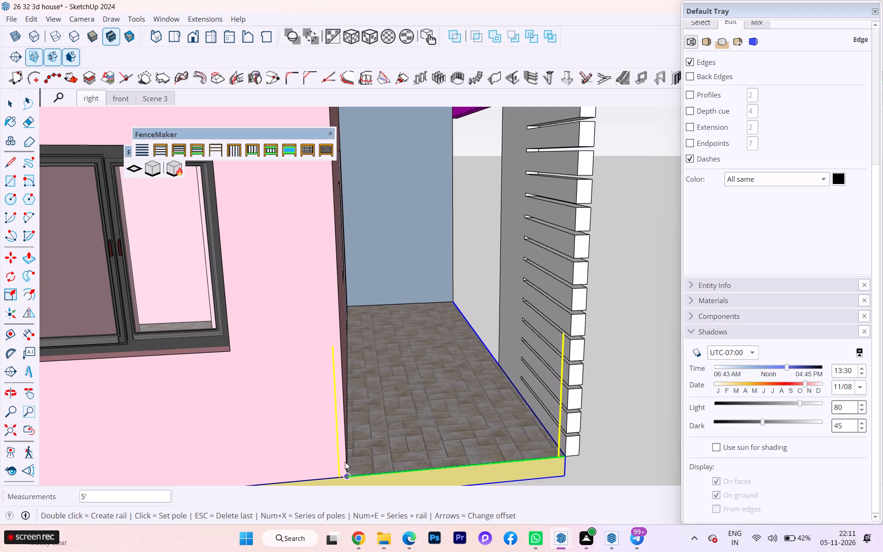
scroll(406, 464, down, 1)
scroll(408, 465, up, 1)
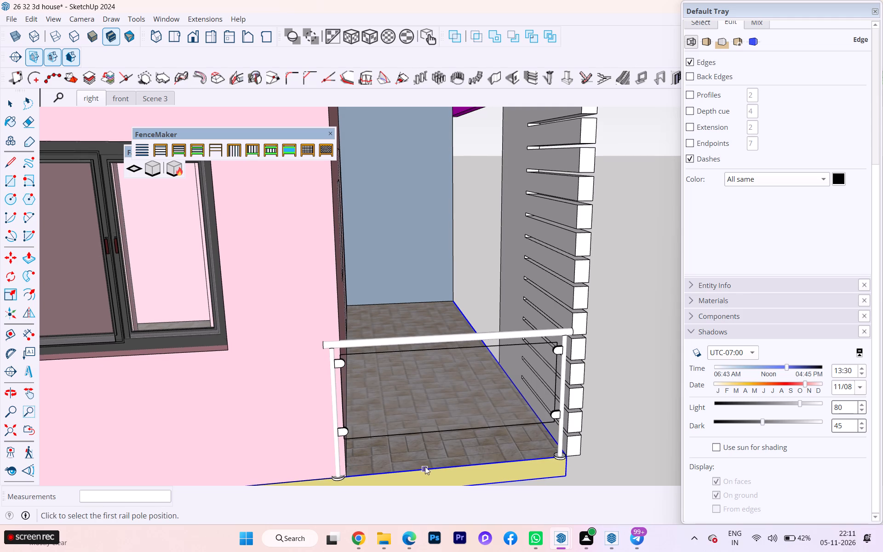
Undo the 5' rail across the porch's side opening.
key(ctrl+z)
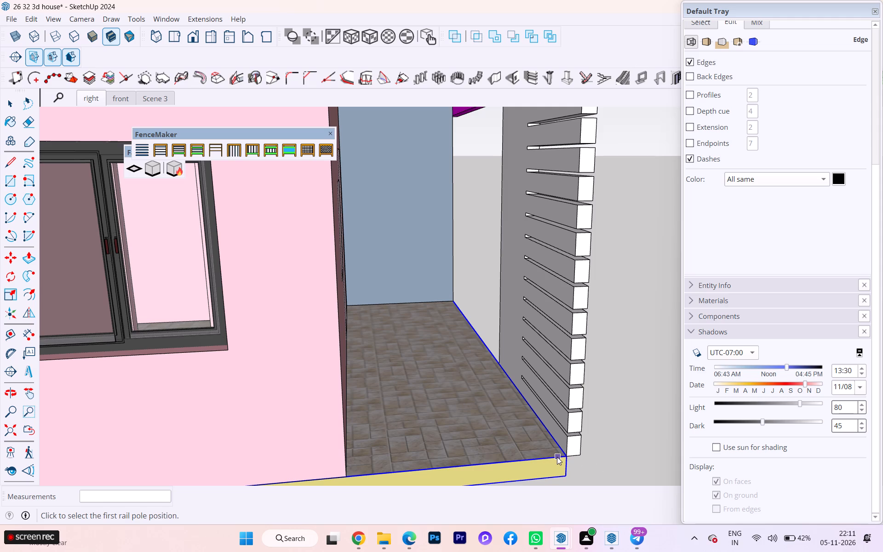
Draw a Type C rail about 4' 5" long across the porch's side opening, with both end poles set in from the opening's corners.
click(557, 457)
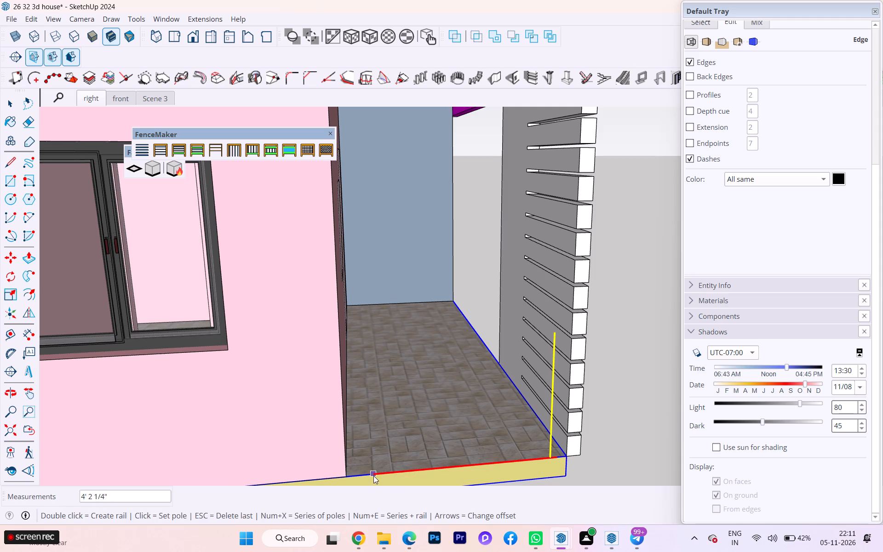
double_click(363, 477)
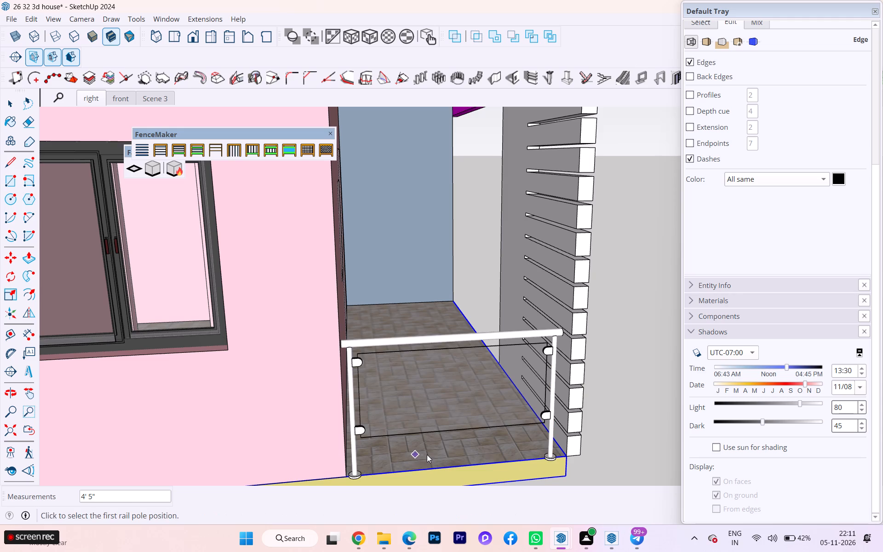
Examine the shorter porch rail from the front and the side of the house.
scroll(437, 457, down, 3)
scroll(526, 464, down, 5)
middle_drag(586, 456, 228, 432)
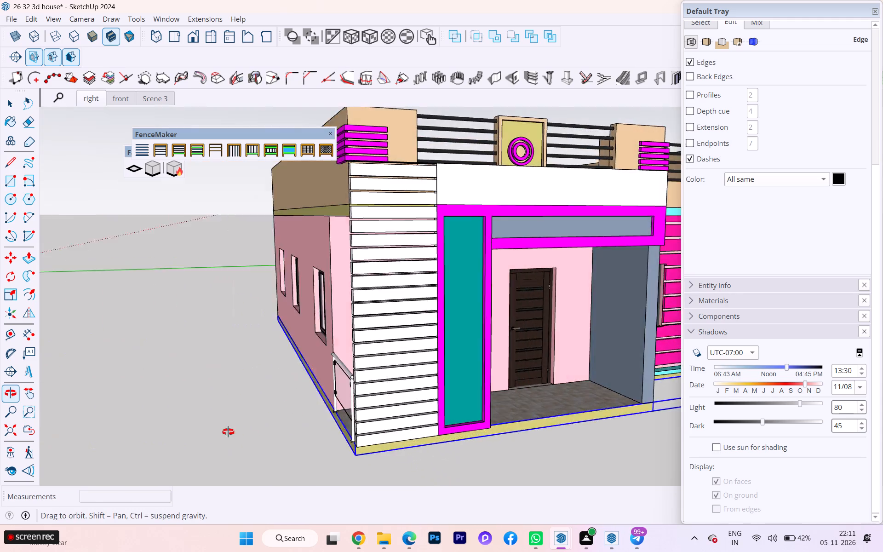
middle_drag(228, 432, 220, 432)
scroll(458, 435, down, 1)
middle_drag(458, 435, 293, 433)
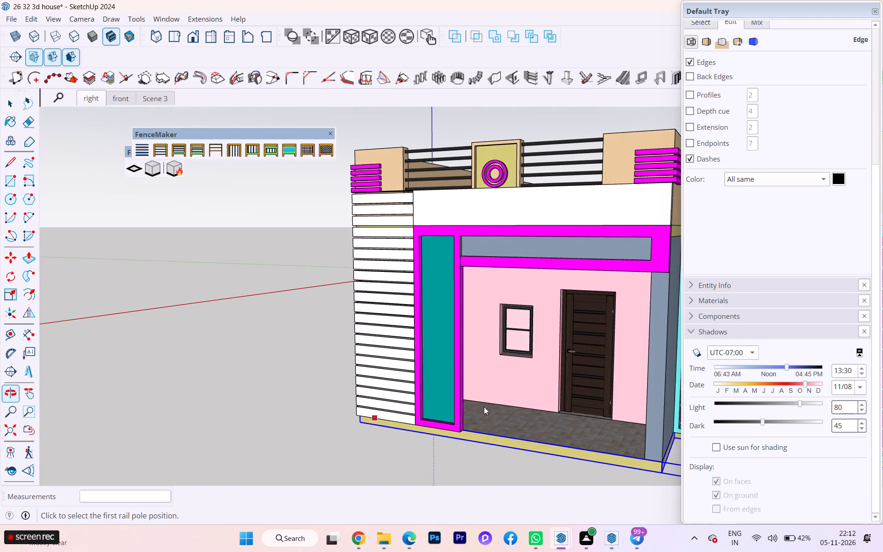
middle_drag(501, 406, 682, 431)
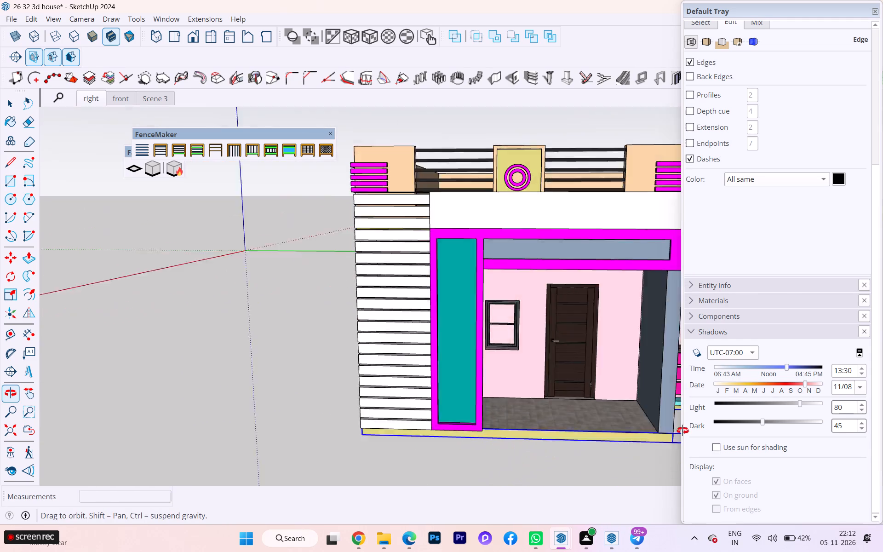
middle_drag(682, 431, 694, 432)
middle_drag(427, 426, 689, 429)
scroll(555, 427, down, 1)
scroll(555, 427, up, 1)
scroll(555, 427, down, 5)
scroll(550, 427, up, 1)
middle_drag(551, 427, 473, 427)
scroll(473, 427, up, 1)
scroll(473, 427, down, 1)
scroll(473, 427, up, 4)
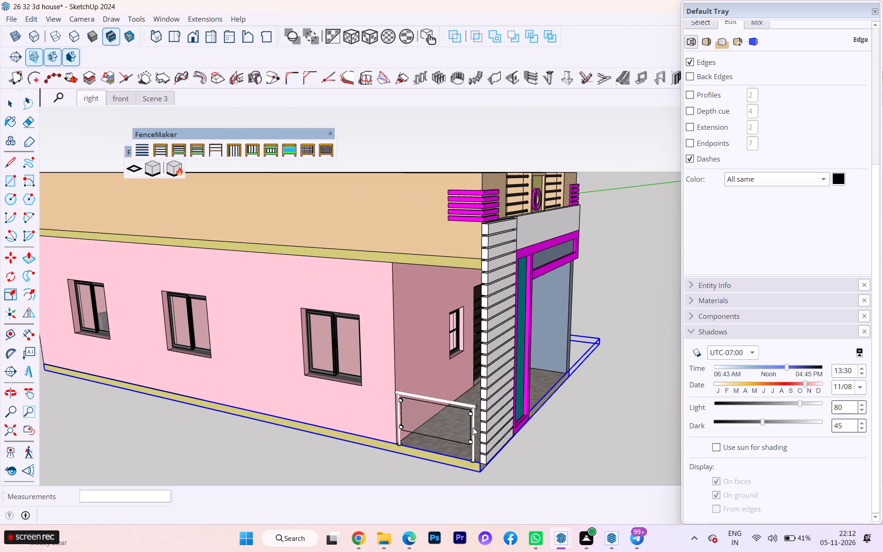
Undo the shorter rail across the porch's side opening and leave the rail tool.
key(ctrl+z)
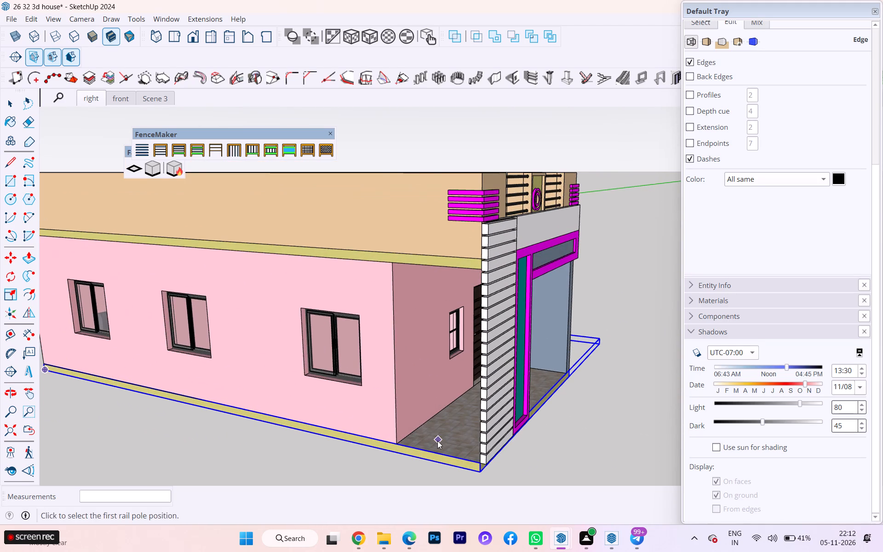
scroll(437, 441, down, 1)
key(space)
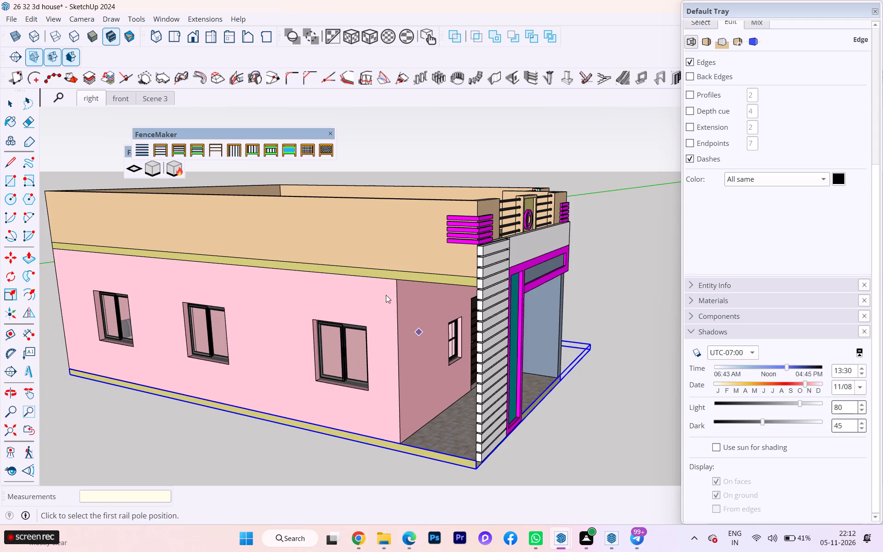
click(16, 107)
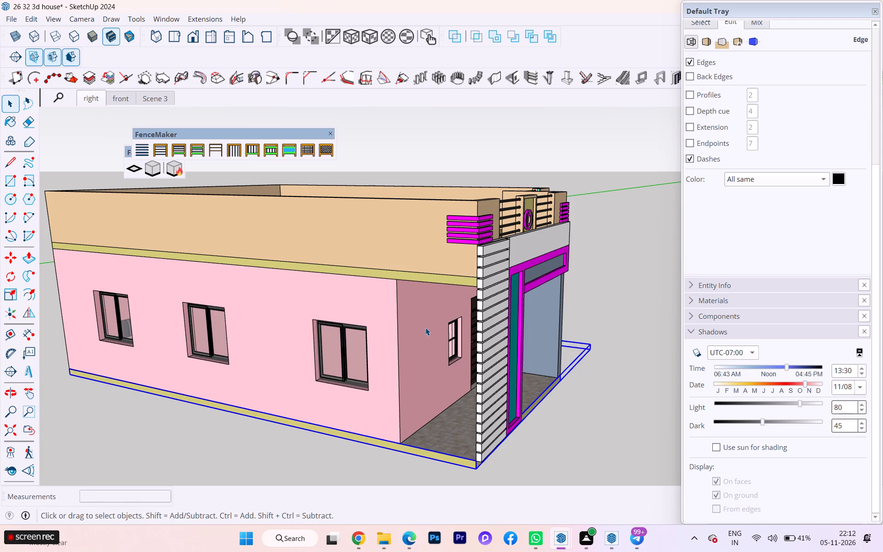
Open the pink wall group, select the porch's recessed wall face and place a vertical guide at a 5' offset along the window's near side.
middle_drag(425, 328, 381, 284)
scroll(426, 294, up, 2)
double_click(426, 293)
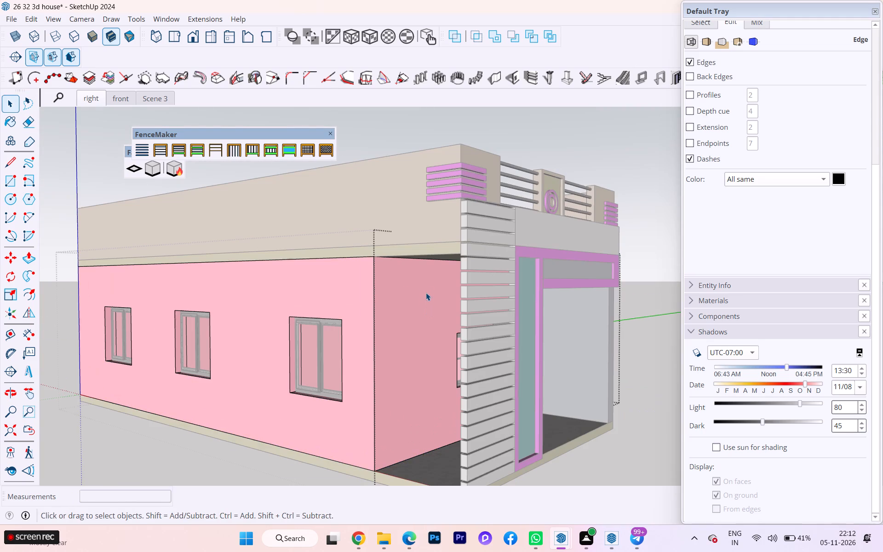
click(428, 304)
scroll(439, 348, up, 2)
scroll(447, 355, down, 1)
middle_drag(448, 355, 447, 356)
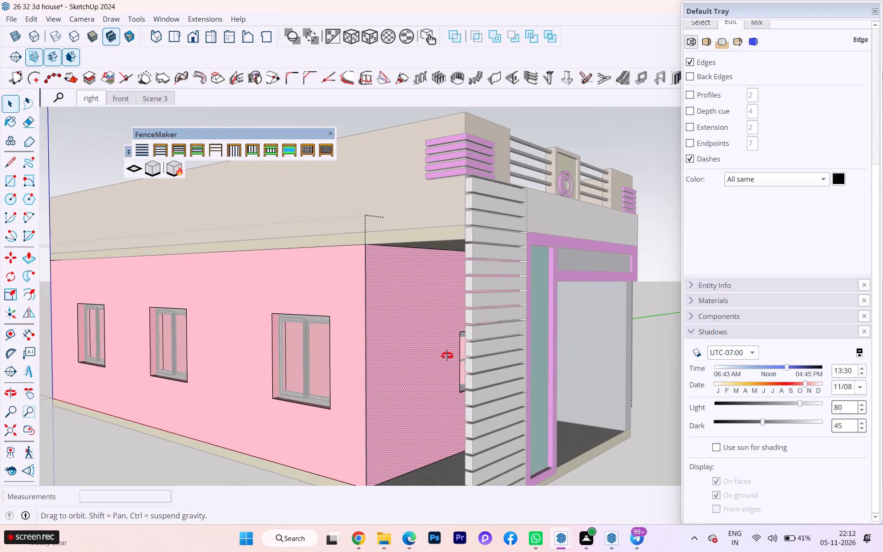
middle_drag(447, 356, 192, 372)
middle_drag(446, 376, 395, 378)
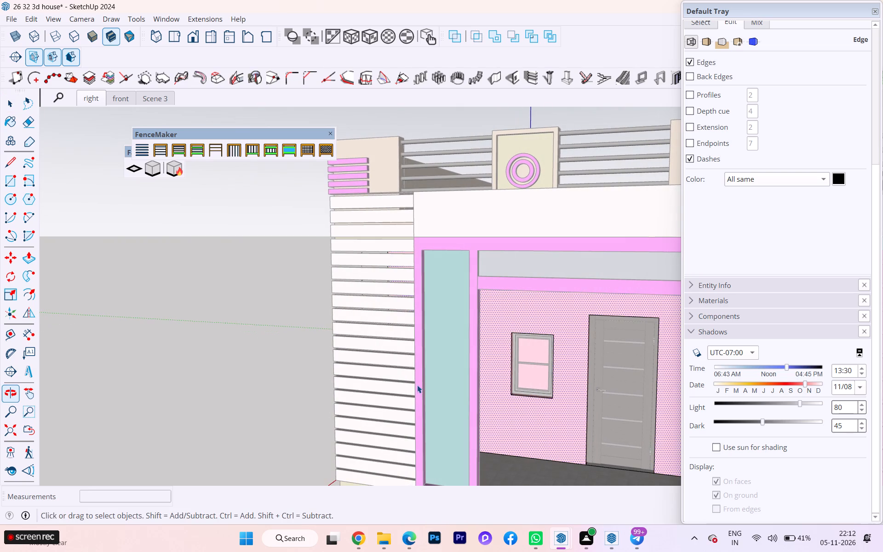
key(t)
click(482, 407)
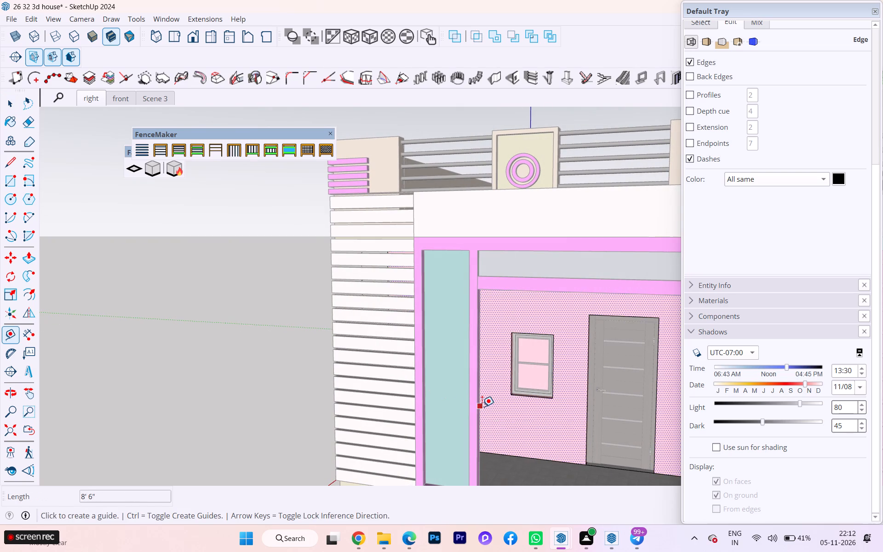
click(511, 376)
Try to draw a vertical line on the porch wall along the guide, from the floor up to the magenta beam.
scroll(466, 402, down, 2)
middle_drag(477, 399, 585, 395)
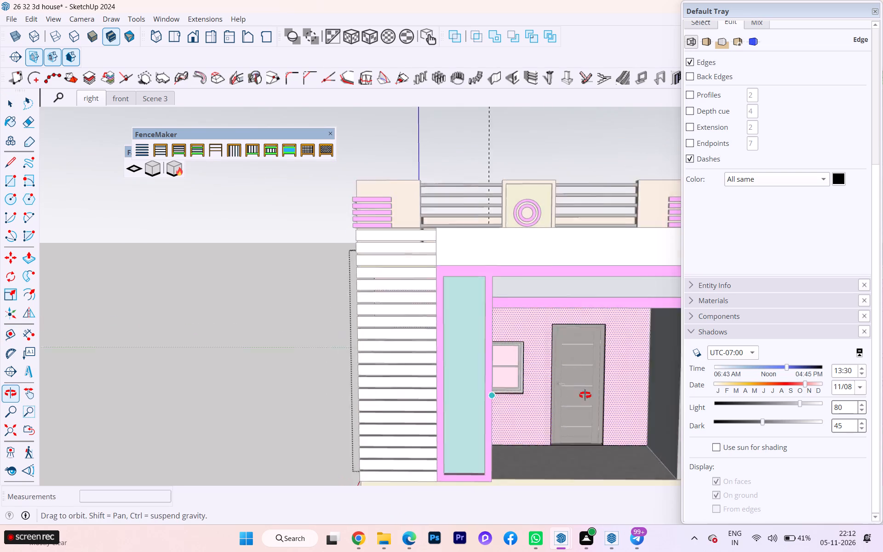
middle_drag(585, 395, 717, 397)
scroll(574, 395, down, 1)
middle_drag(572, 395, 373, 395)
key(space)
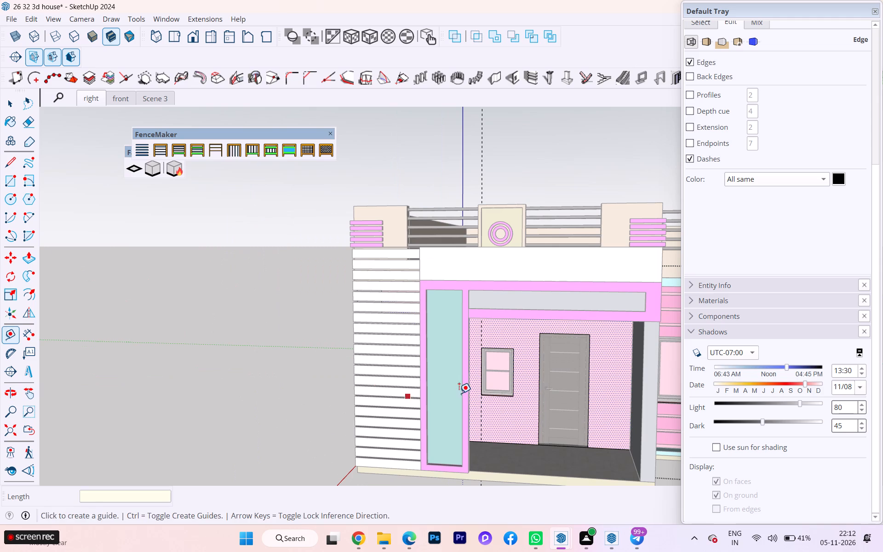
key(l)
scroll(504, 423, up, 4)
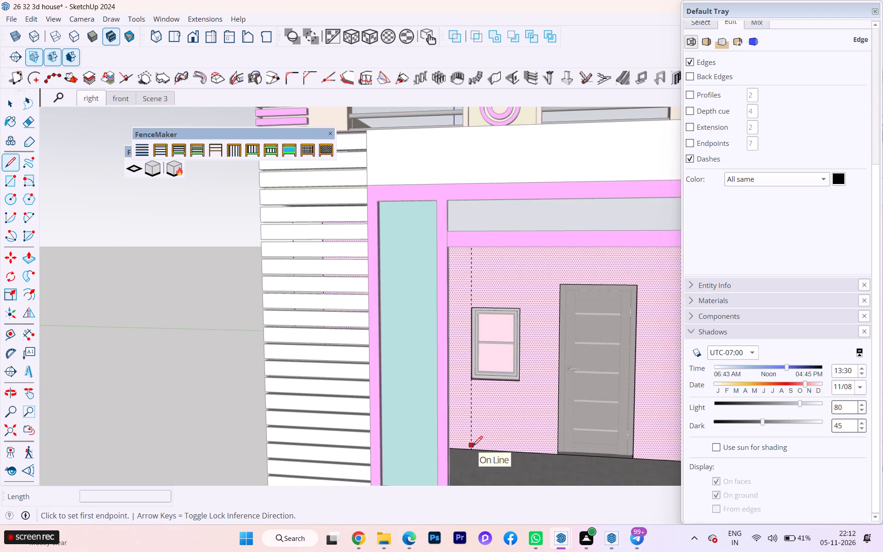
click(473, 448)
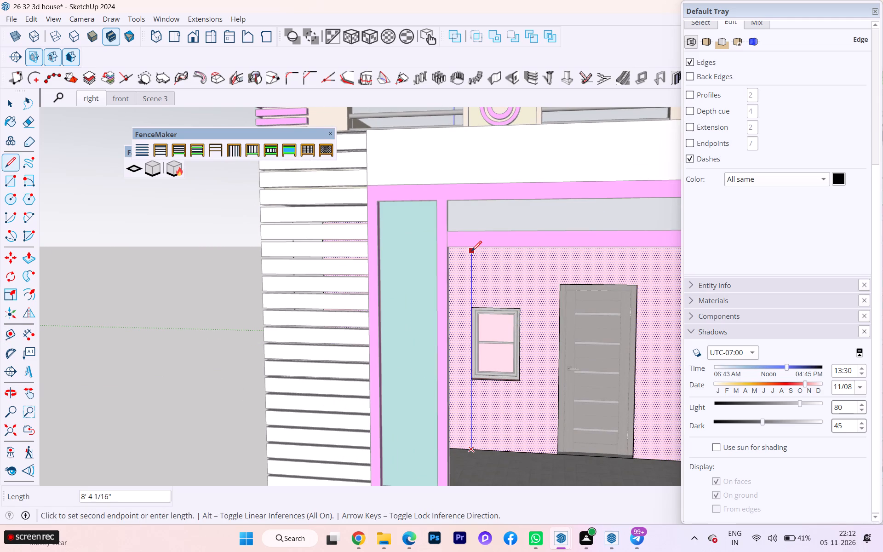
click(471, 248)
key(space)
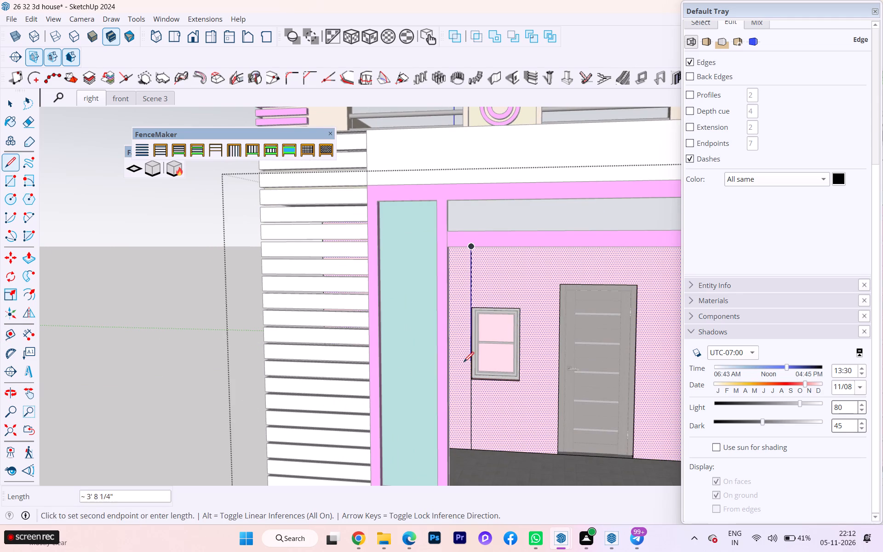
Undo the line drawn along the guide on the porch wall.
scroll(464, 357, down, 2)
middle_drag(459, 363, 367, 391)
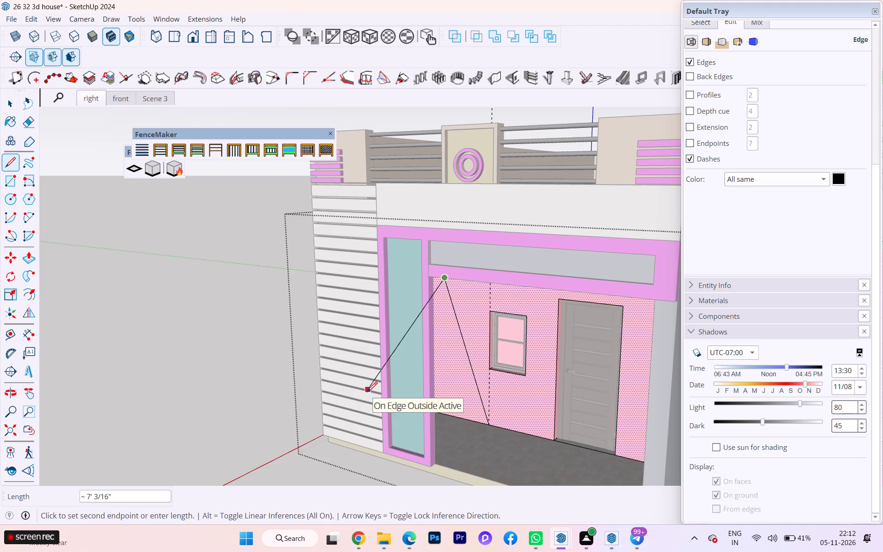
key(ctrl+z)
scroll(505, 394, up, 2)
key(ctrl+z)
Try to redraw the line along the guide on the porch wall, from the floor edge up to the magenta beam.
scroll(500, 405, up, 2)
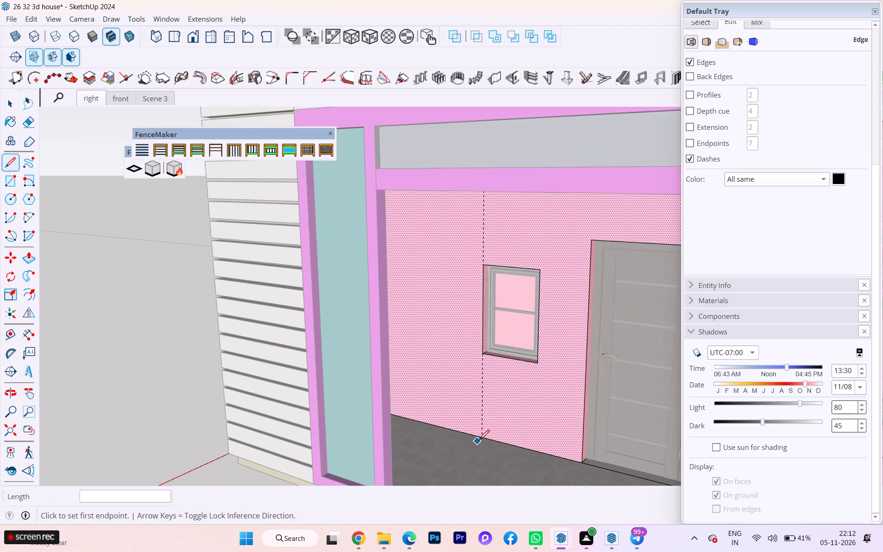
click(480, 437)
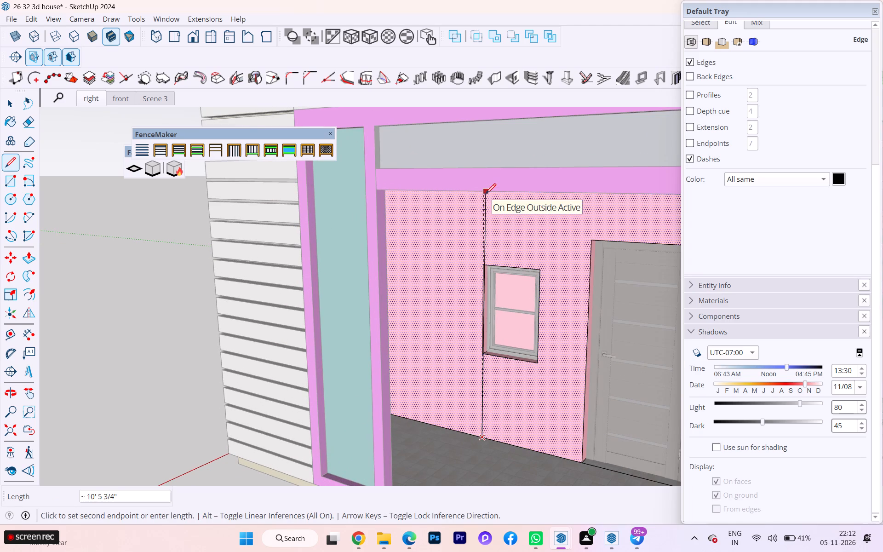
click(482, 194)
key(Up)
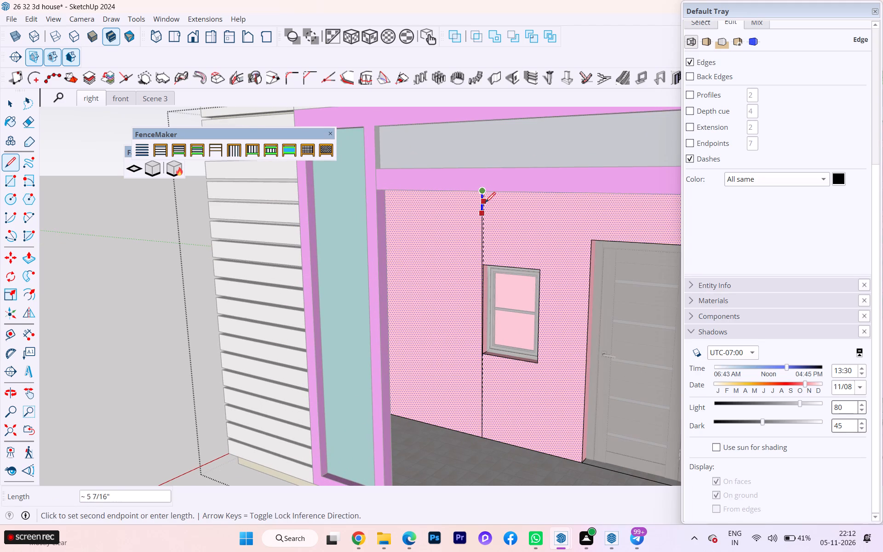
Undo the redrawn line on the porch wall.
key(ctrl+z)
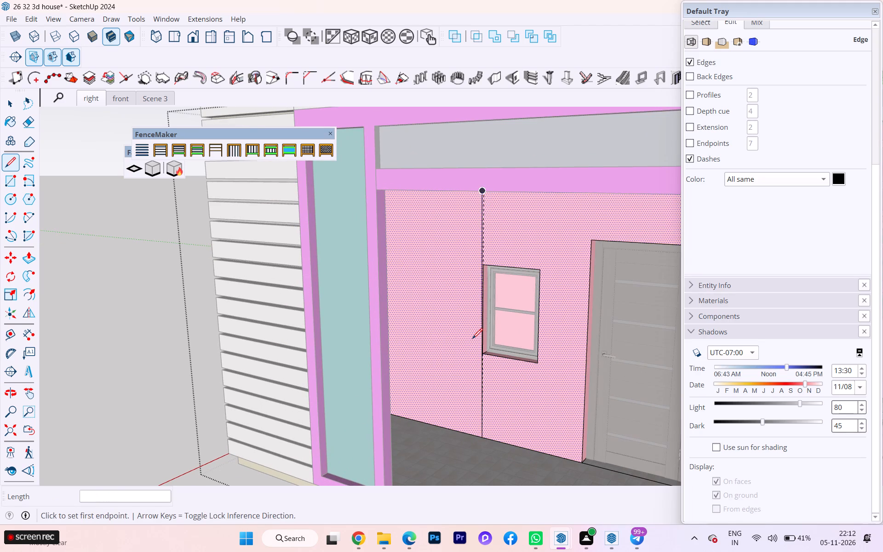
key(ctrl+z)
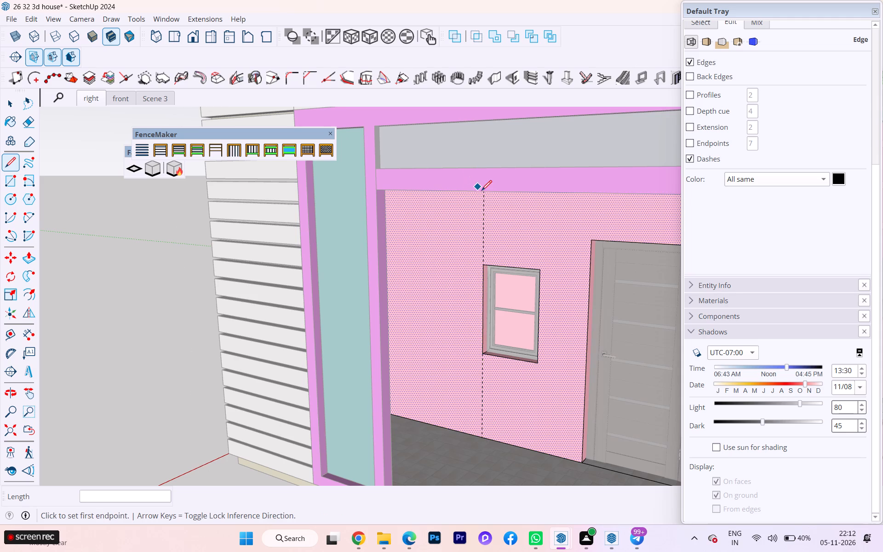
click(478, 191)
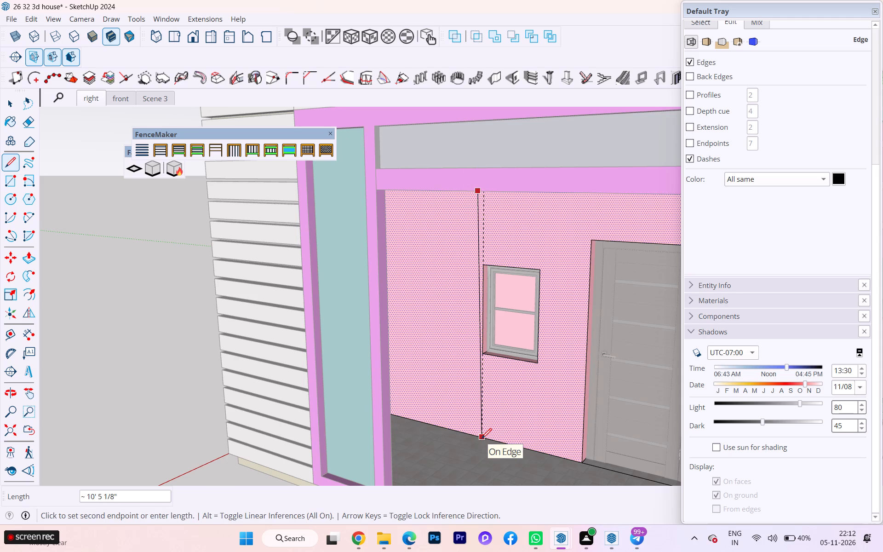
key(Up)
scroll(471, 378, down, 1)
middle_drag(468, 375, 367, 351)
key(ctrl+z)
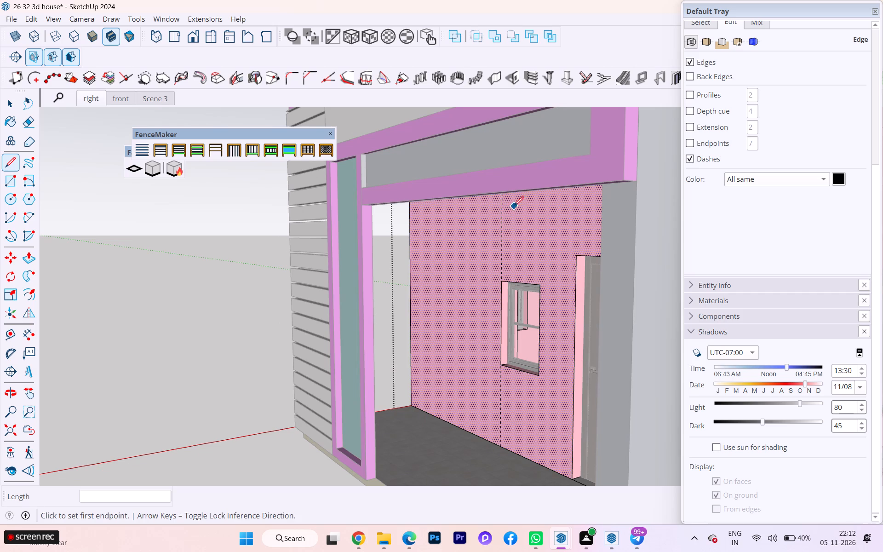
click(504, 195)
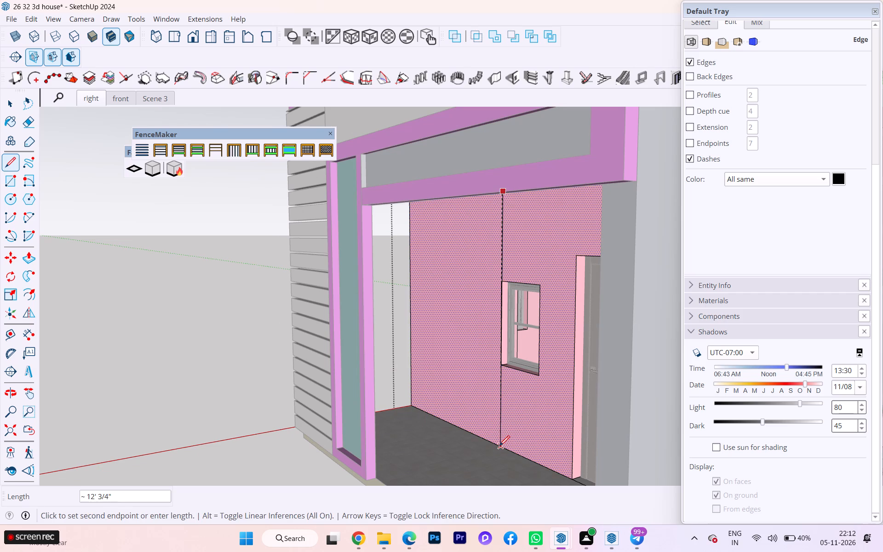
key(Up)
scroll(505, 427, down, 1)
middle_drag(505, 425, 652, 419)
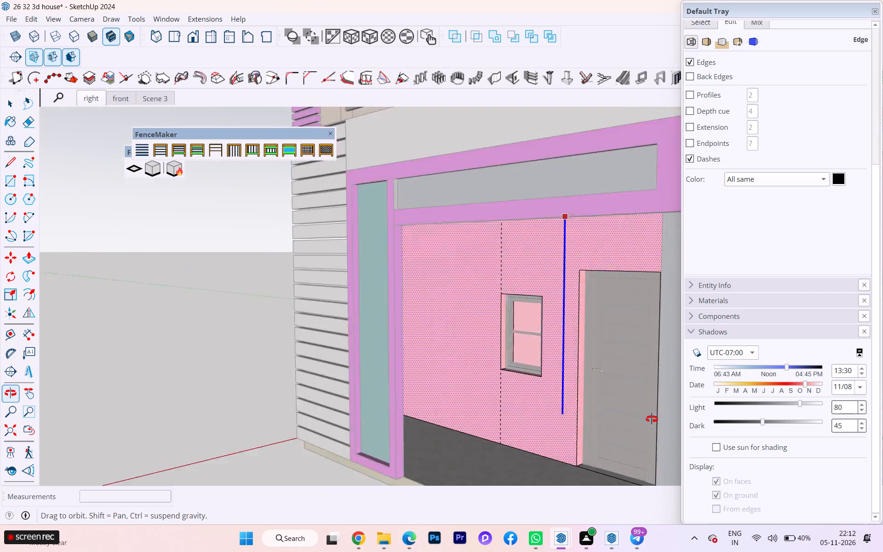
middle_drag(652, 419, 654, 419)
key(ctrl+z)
Draw a vertical line on the recessed porch wall along the dashed guide, from the floor edge up to the ceiling.
scroll(563, 414, down, 2)
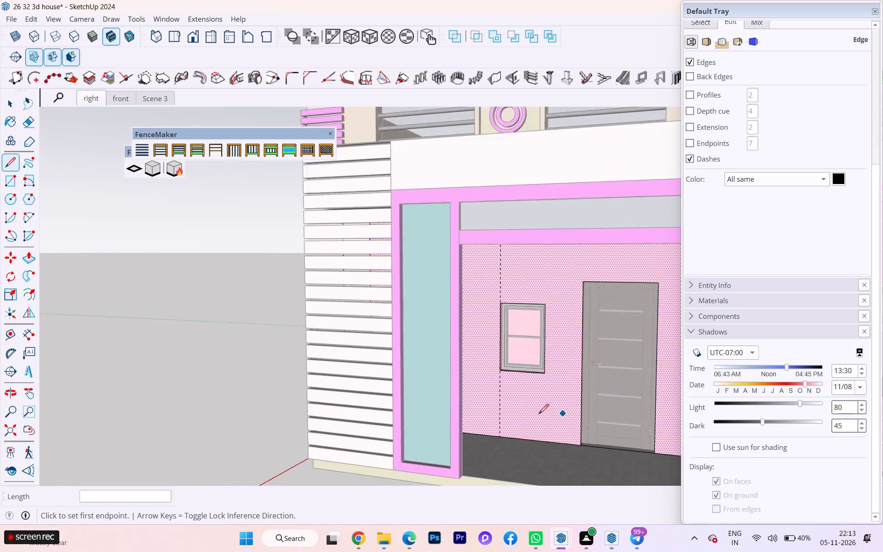
scroll(474, 408, down, 1)
middle_drag(475, 408, 846, 424)
scroll(446, 441, up, 3)
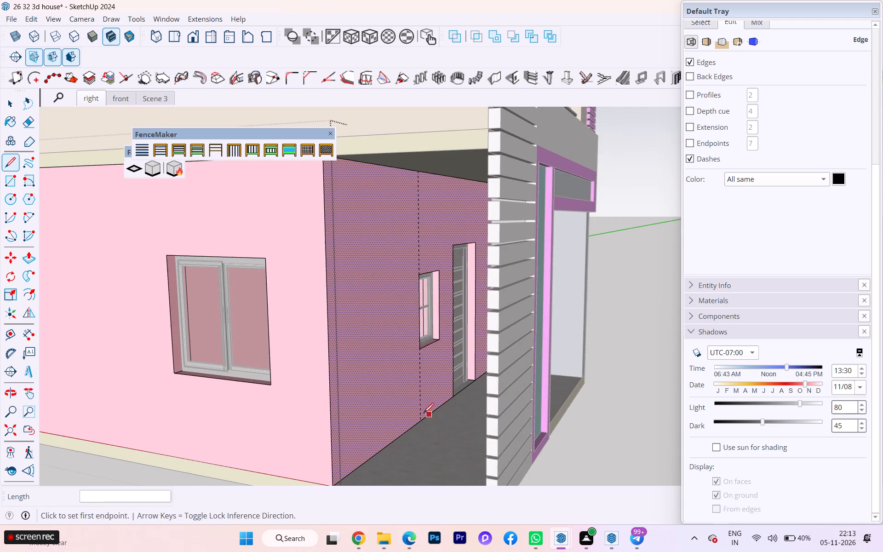
scroll(423, 413, up, 1)
scroll(422, 415, down, 1)
scroll(421, 415, up, 2)
click(420, 420)
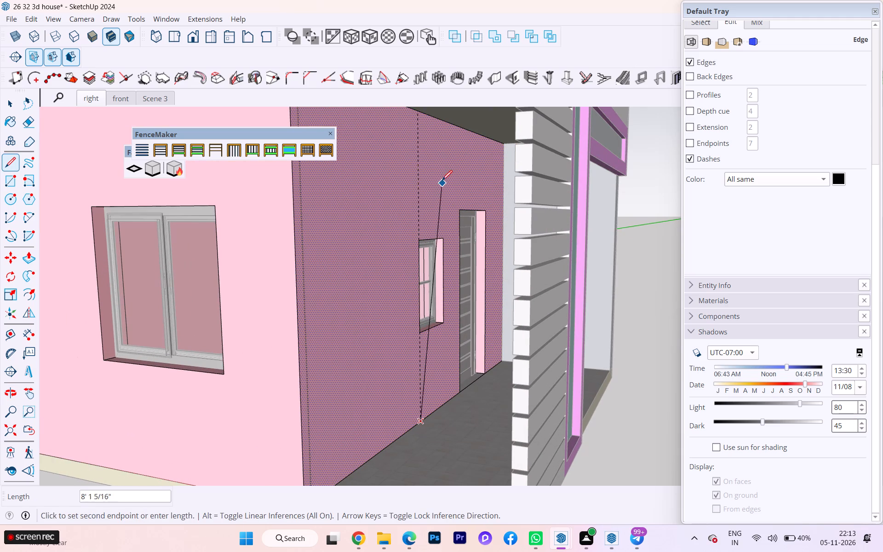
click(417, 110)
Push/Pull the outer strip of the recessed porch wall out 5' to meet the corner of the horizontally clad wall.
scroll(426, 207, down, 1)
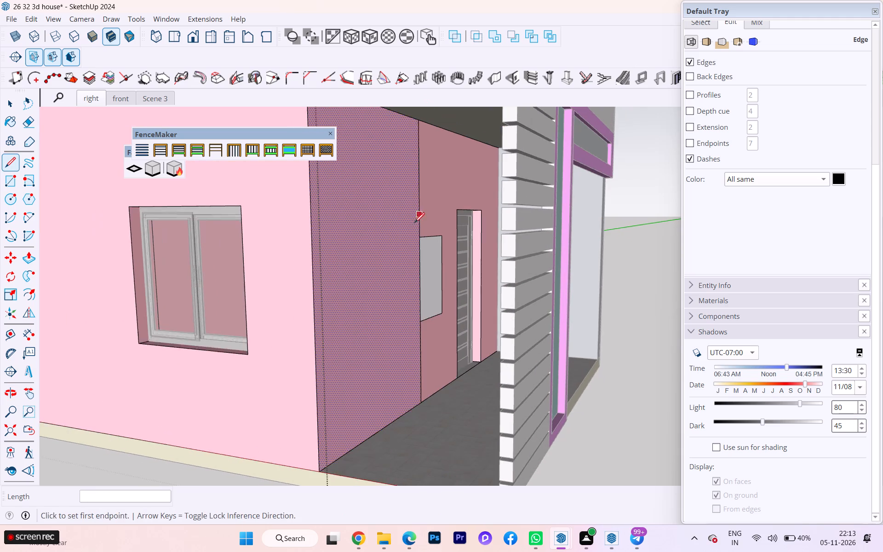
scroll(414, 223, down, 1)
middle_drag(407, 233, 326, 256)
key(space)
key(p)
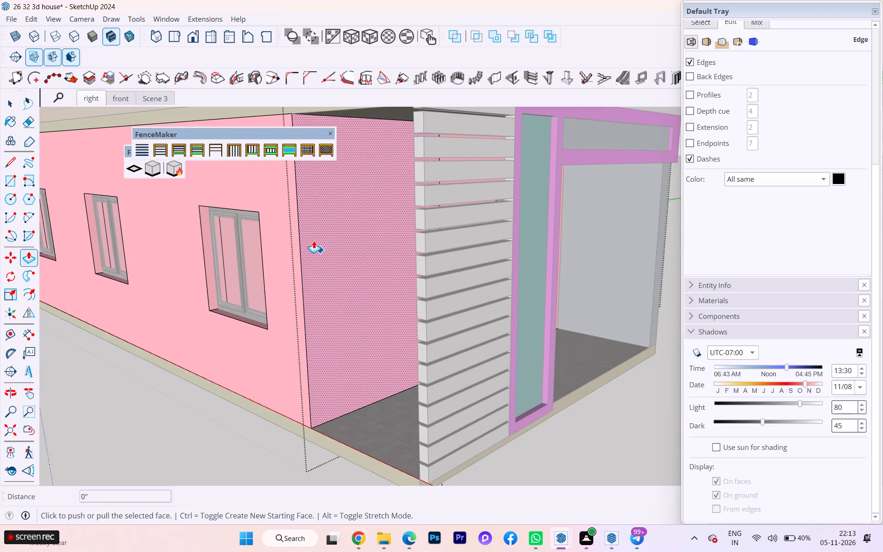
click(314, 241)
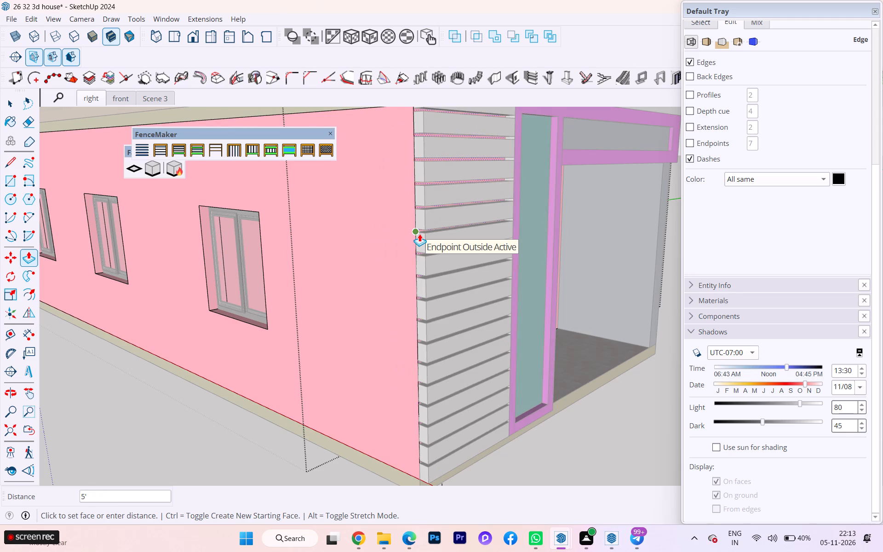
click(419, 234)
Erase the two leftover horizontal edges on the porch's new inner side wall.
middle_drag(461, 261, 157, 286)
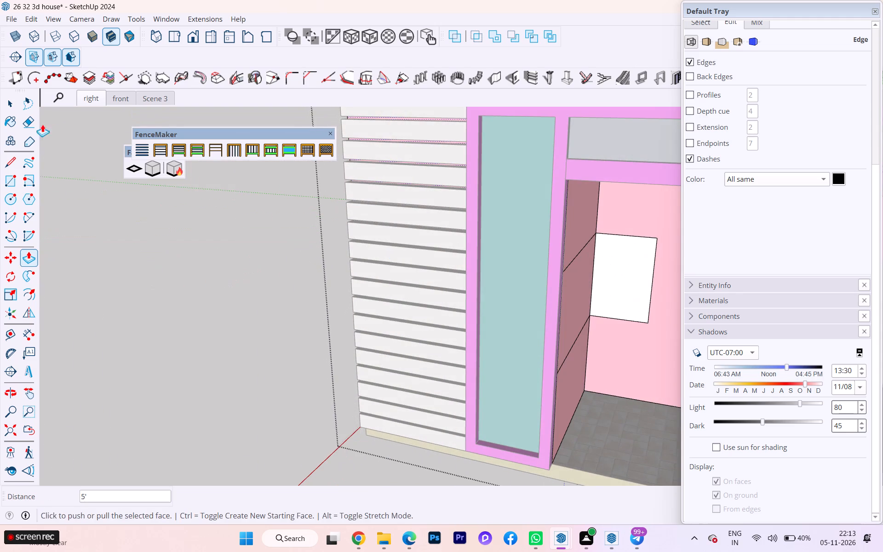
click(11, 101)
click(159, 250)
scroll(432, 270, down, 1)
middle_drag(435, 270, 294, 275)
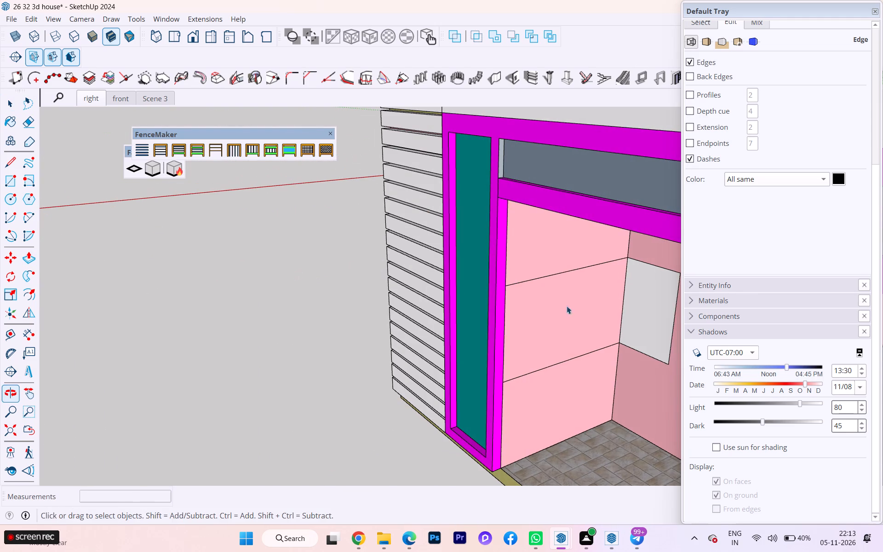
double_click(552, 281)
click(550, 277)
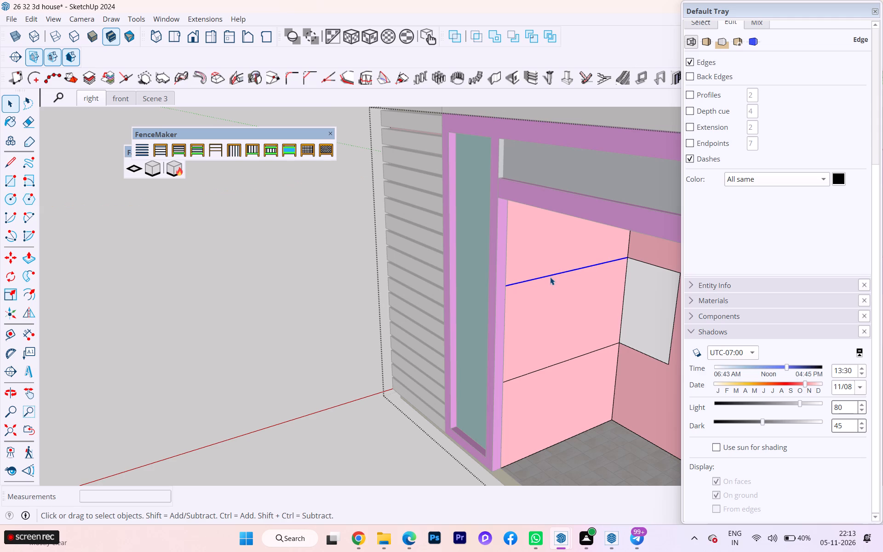
key(e)
click(547, 276)
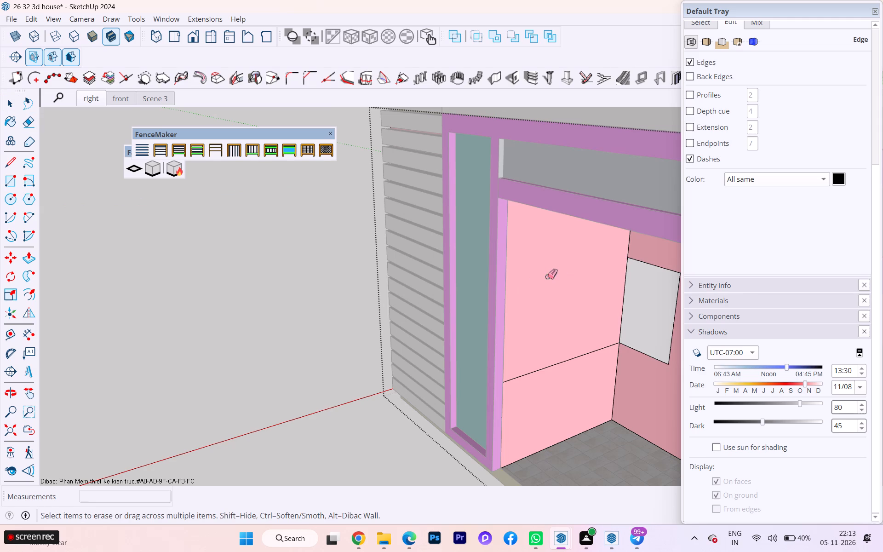
ctrl+click(559, 365)
Delete the blank face covering the small porch window and leave the wall group.
scroll(626, 303, down, 2)
middle_drag(625, 316, 737, 310)
key(space)
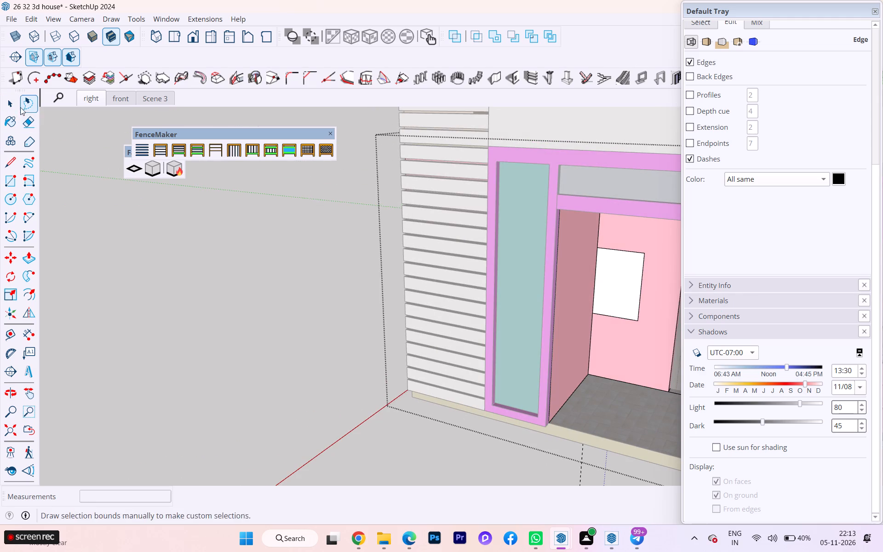
click(7, 107)
click(623, 279)
key(Delete)
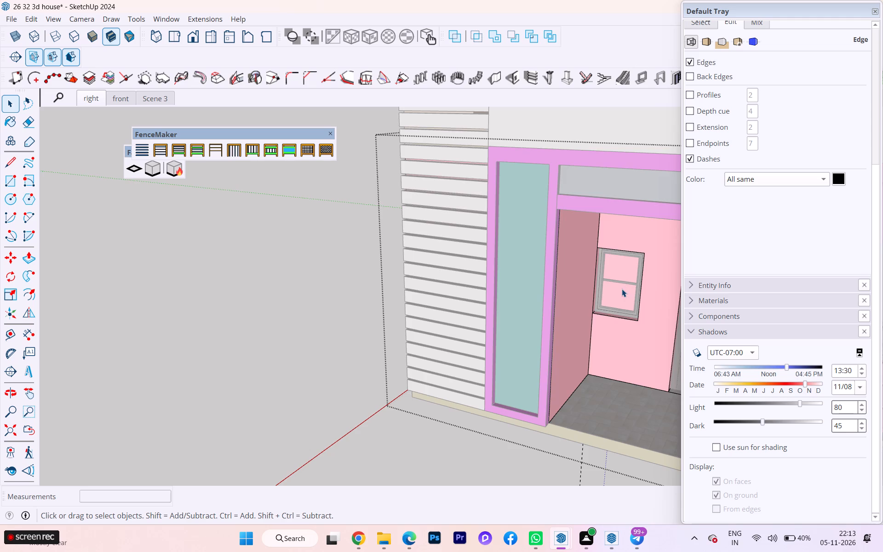
scroll(583, 310, down, 2)
click(266, 317)
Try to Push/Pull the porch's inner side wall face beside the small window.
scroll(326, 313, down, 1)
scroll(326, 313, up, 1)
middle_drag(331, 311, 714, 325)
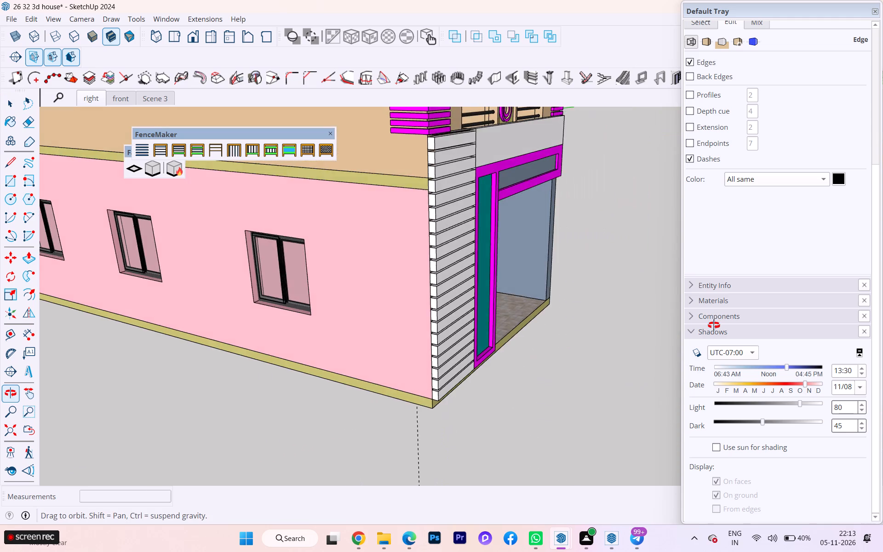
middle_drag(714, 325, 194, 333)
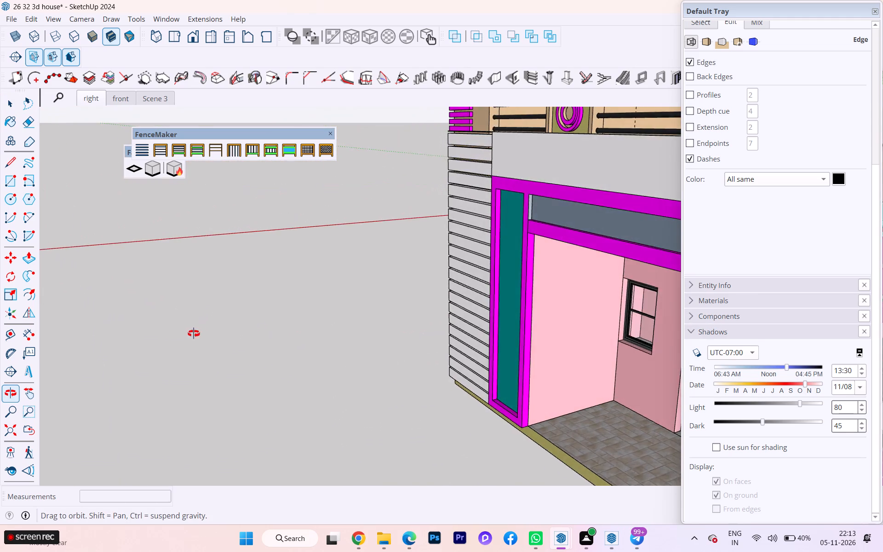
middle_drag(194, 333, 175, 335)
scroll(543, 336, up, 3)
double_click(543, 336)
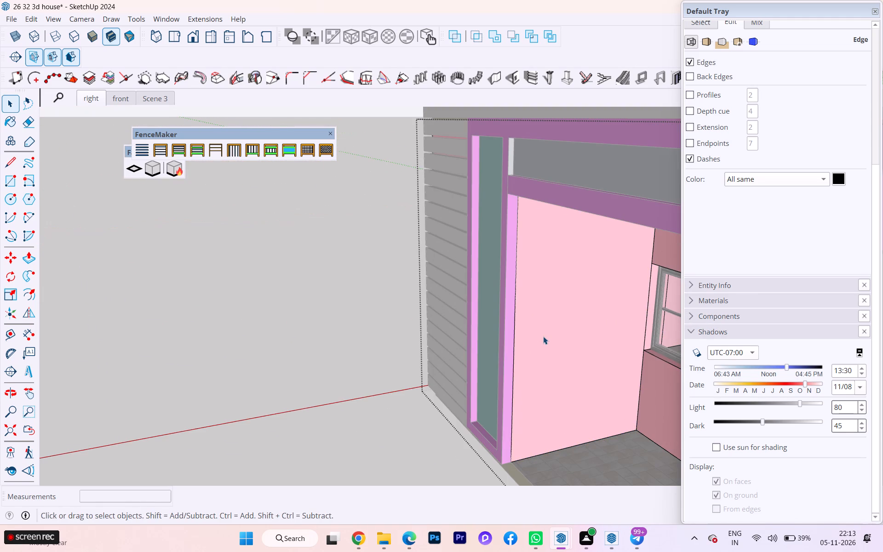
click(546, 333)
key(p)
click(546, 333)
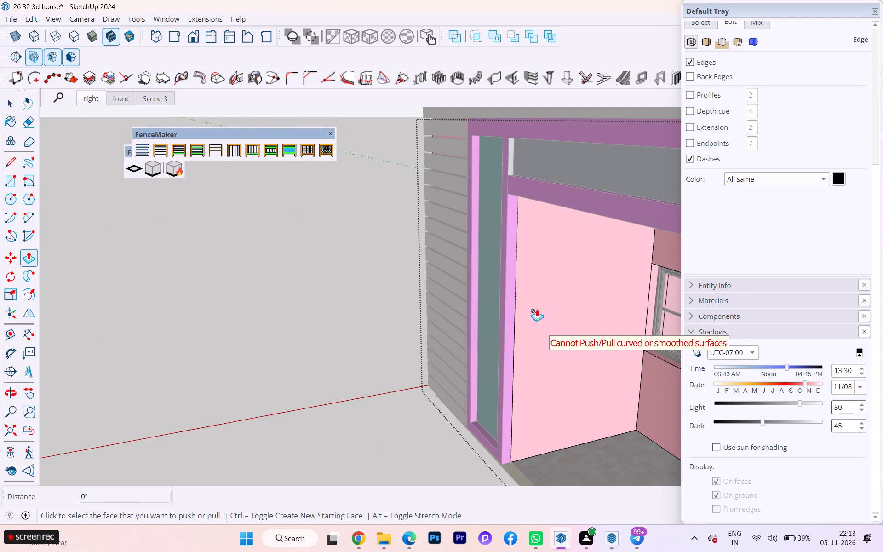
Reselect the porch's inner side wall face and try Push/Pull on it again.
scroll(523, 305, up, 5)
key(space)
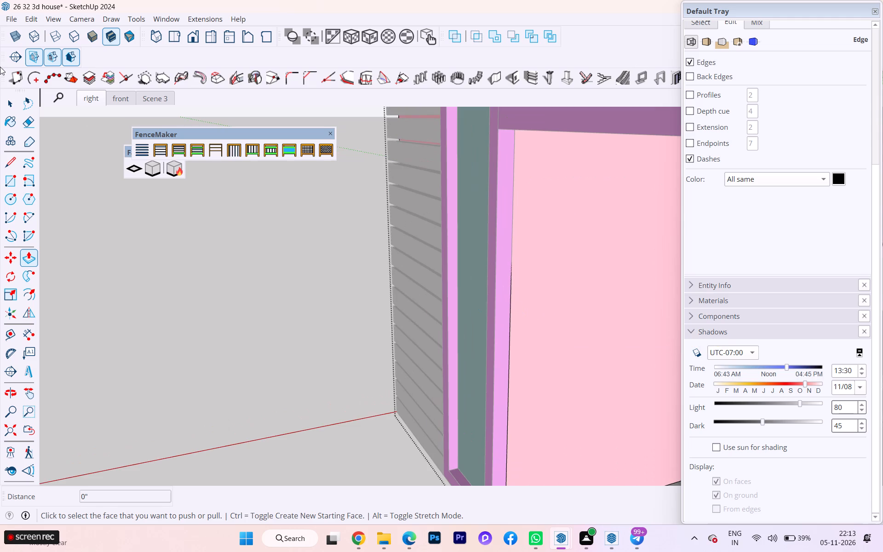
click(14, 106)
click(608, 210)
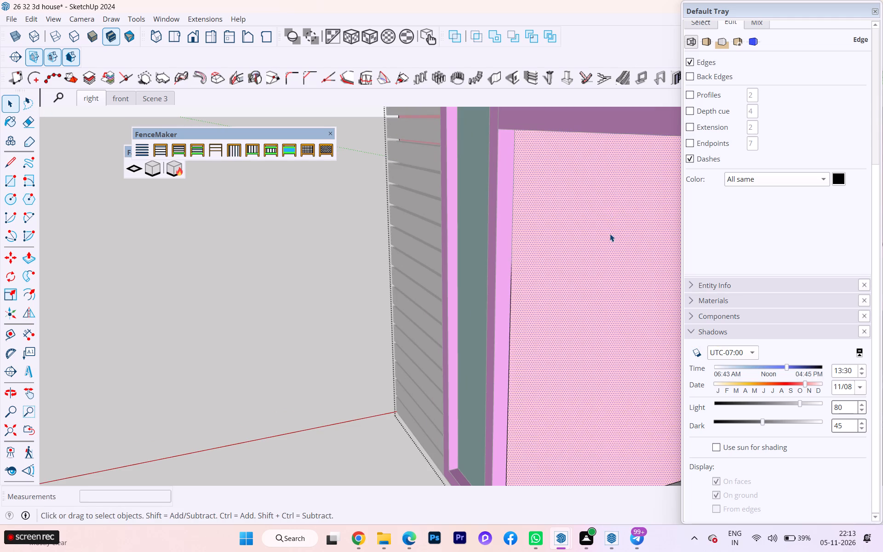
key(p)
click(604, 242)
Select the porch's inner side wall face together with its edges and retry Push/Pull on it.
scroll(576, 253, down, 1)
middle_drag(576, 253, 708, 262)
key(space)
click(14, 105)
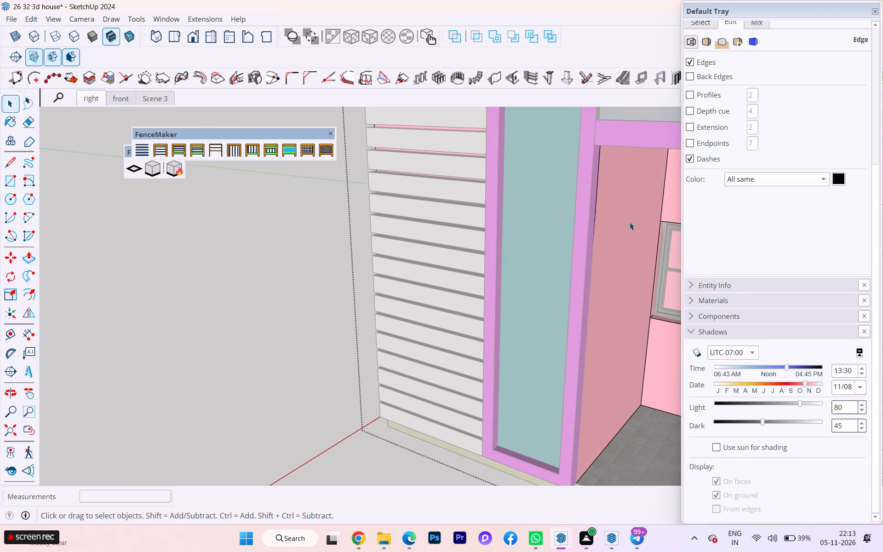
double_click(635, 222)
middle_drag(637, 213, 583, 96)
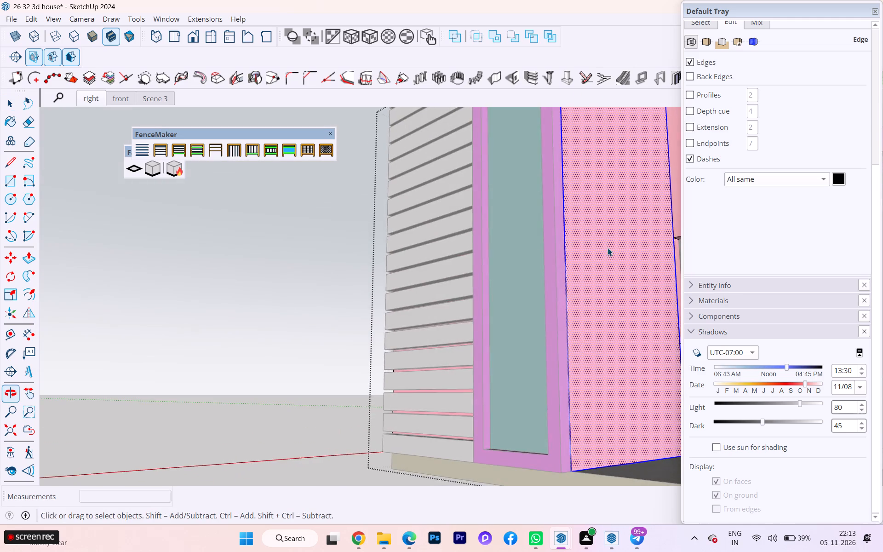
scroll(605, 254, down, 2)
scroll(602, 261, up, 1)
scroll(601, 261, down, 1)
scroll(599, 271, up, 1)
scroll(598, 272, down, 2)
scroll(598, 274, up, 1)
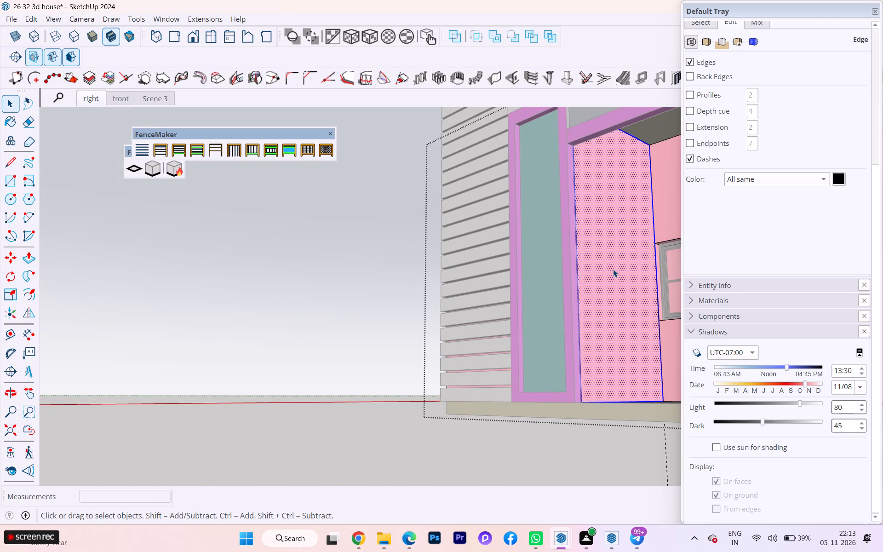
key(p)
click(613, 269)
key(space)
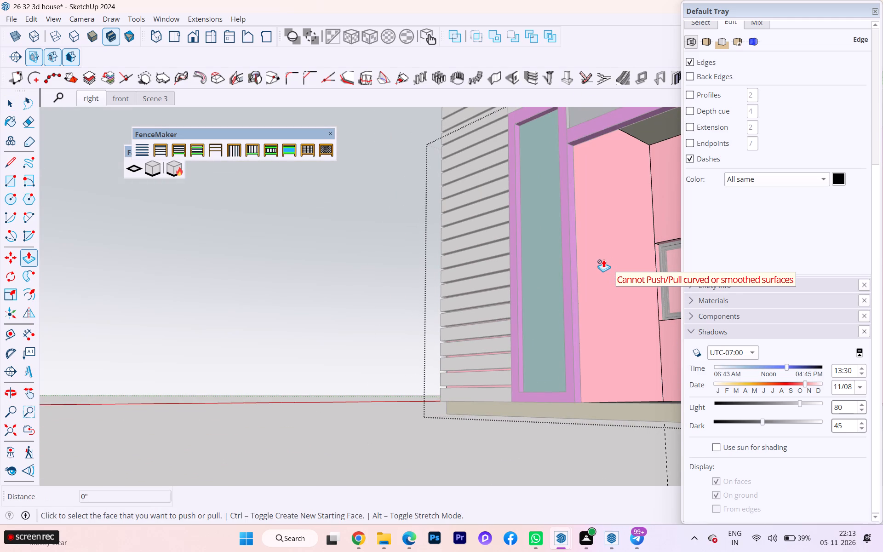
Examine the exterior side wall, the roof parapet corner and the porch front from several angles.
scroll(599, 264, down, 1)
middle_drag(600, 269, 794, 399)
middle_drag(496, 278, 786, 305)
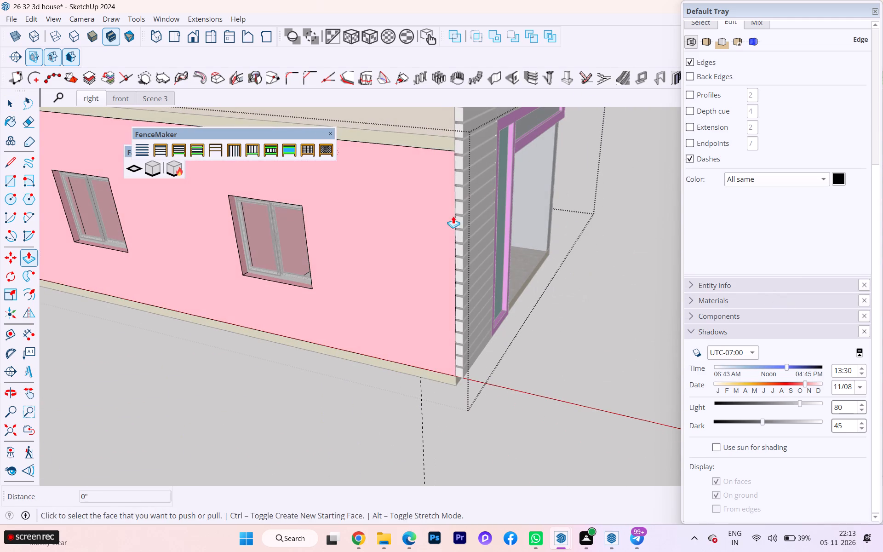
click(11, 108)
click(216, 337)
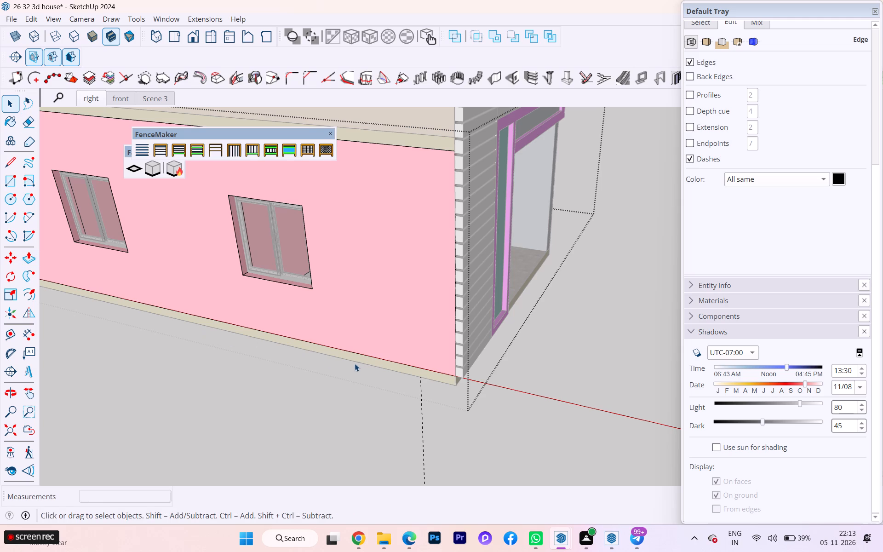
click(357, 365)
click(345, 389)
scroll(495, 376, down, 1)
scroll(495, 376, up, 2)
scroll(495, 376, down, 1)
middle_drag(495, 376, 442, 255)
scroll(434, 322, down, 3)
scroll(423, 335, up, 1)
scroll(422, 337, down, 3)
scroll(418, 351, up, 3)
scroll(418, 351, down, 3)
middle_drag(420, 351, 540, 444)
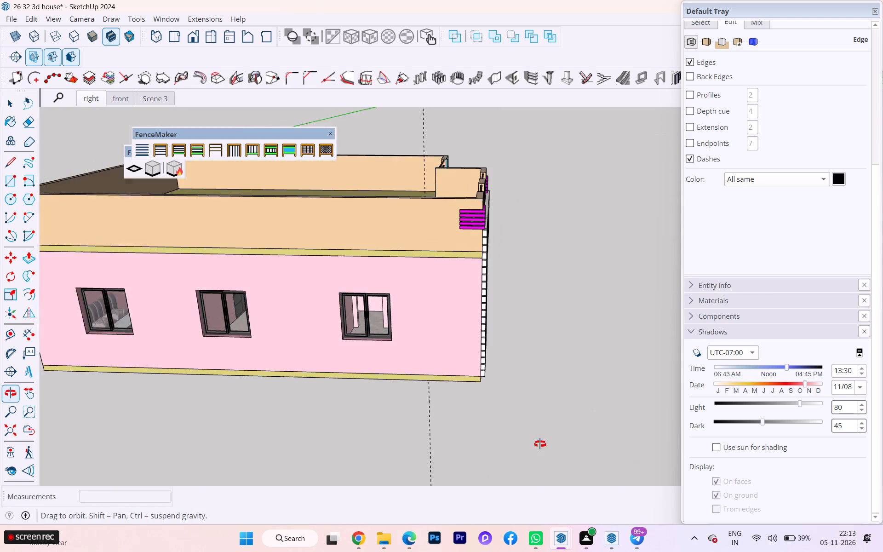
middle_drag(540, 444, 519, 454)
scroll(481, 208, up, 1)
scroll(481, 208, down, 1)
scroll(481, 208, up, 3)
scroll(479, 206, down, 1)
scroll(479, 206, up, 1)
scroll(479, 206, down, 4)
scroll(479, 206, up, 1)
scroll(479, 206, down, 2)
scroll(479, 206, up, 10)
scroll(477, 209, down, 1)
scroll(477, 209, up, 2)
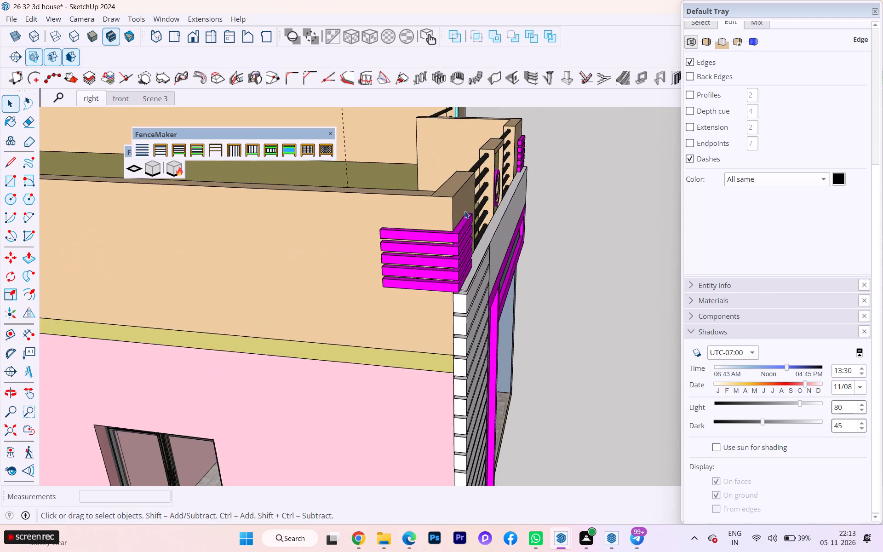
scroll(464, 211, up, 2)
scroll(464, 211, down, 1)
scroll(464, 211, up, 5)
scroll(463, 209, down, 6)
middle_drag(510, 247, 151, 254)
scroll(375, 234, down, 3)
scroll(379, 235, up, 4)
scroll(380, 236, down, 6)
middle_drag(357, 266, 354, 268)
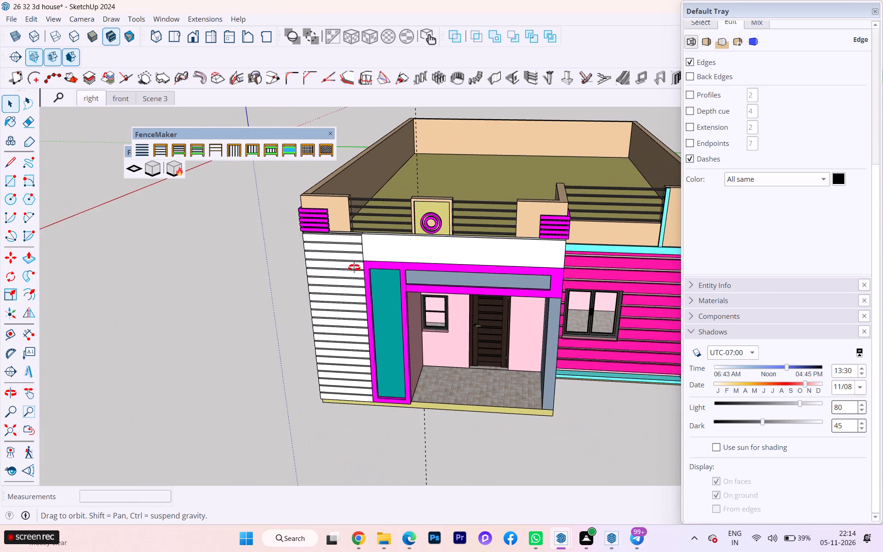
middle_drag(354, 268, 362, 240)
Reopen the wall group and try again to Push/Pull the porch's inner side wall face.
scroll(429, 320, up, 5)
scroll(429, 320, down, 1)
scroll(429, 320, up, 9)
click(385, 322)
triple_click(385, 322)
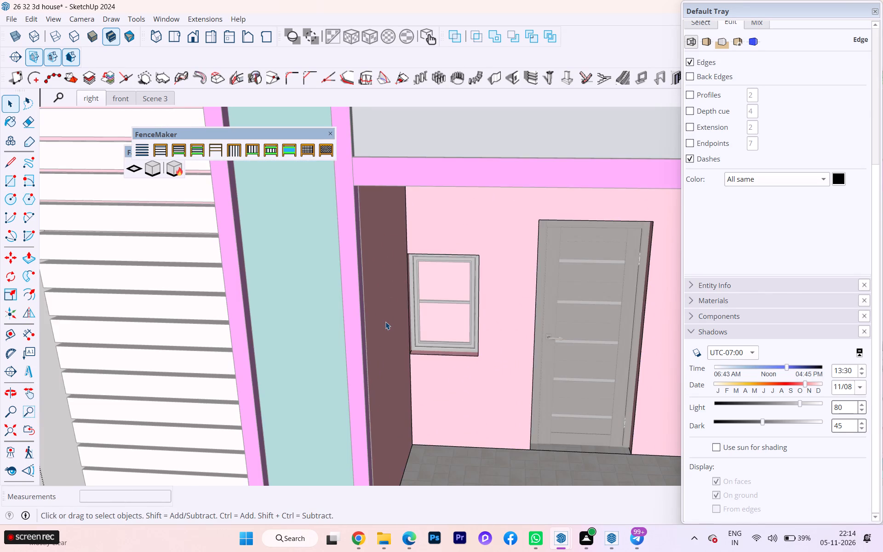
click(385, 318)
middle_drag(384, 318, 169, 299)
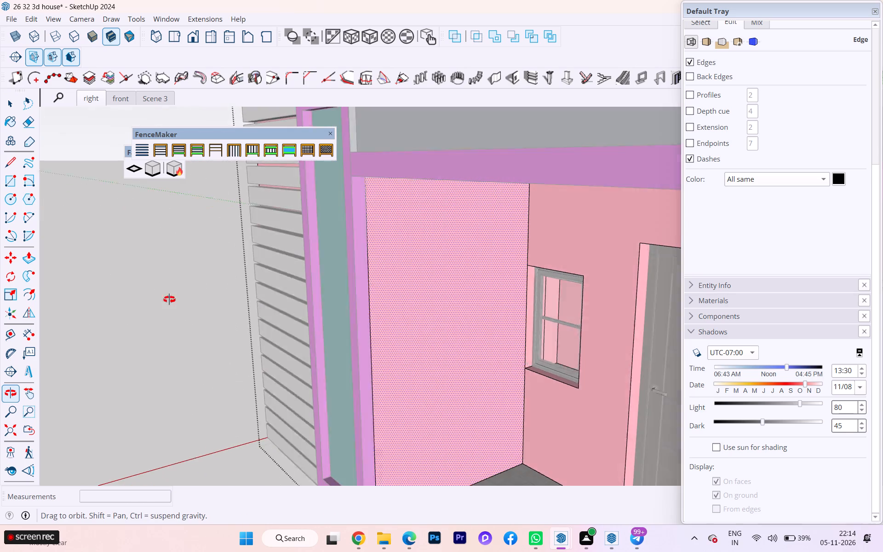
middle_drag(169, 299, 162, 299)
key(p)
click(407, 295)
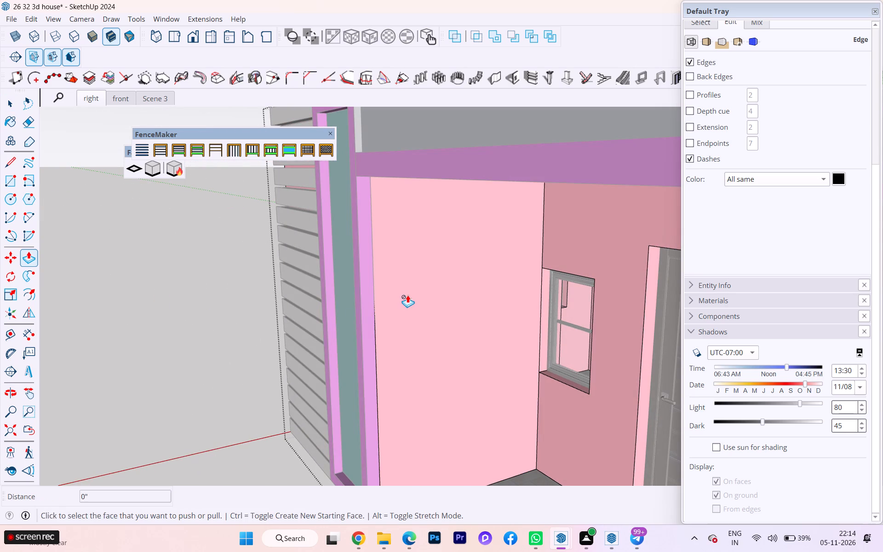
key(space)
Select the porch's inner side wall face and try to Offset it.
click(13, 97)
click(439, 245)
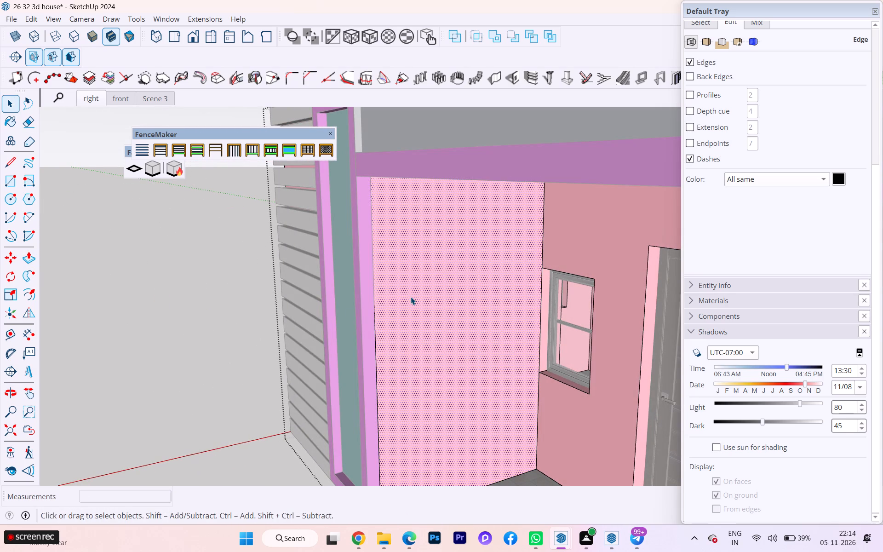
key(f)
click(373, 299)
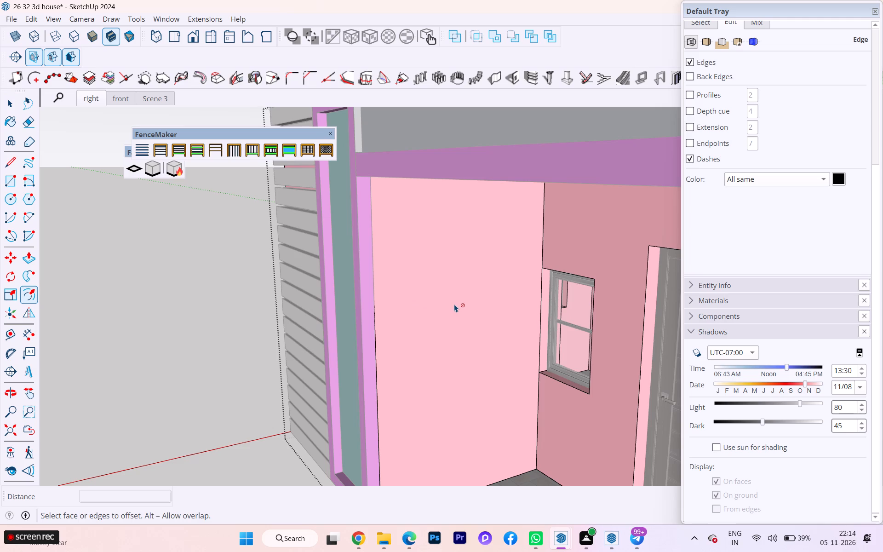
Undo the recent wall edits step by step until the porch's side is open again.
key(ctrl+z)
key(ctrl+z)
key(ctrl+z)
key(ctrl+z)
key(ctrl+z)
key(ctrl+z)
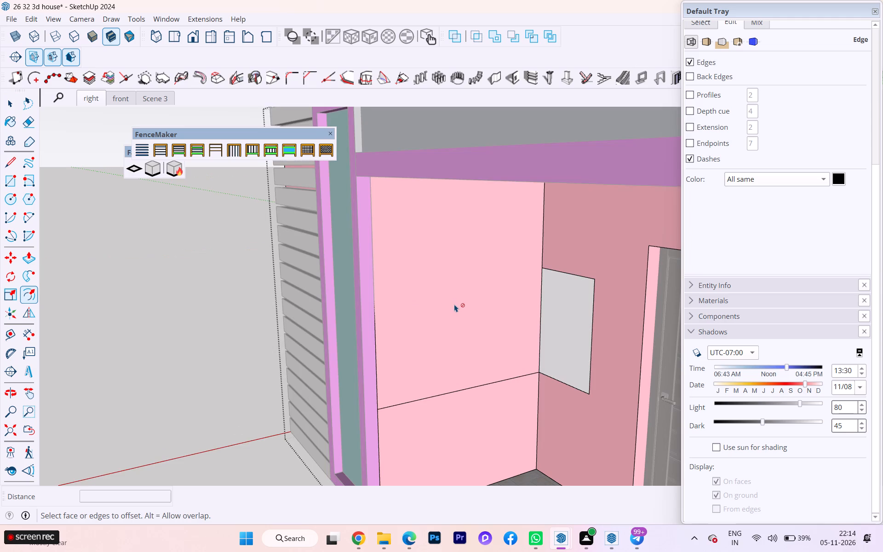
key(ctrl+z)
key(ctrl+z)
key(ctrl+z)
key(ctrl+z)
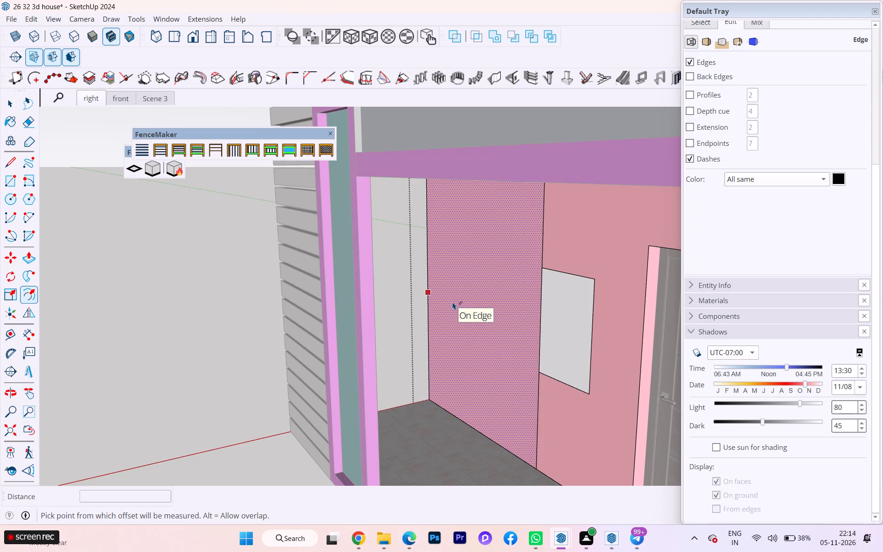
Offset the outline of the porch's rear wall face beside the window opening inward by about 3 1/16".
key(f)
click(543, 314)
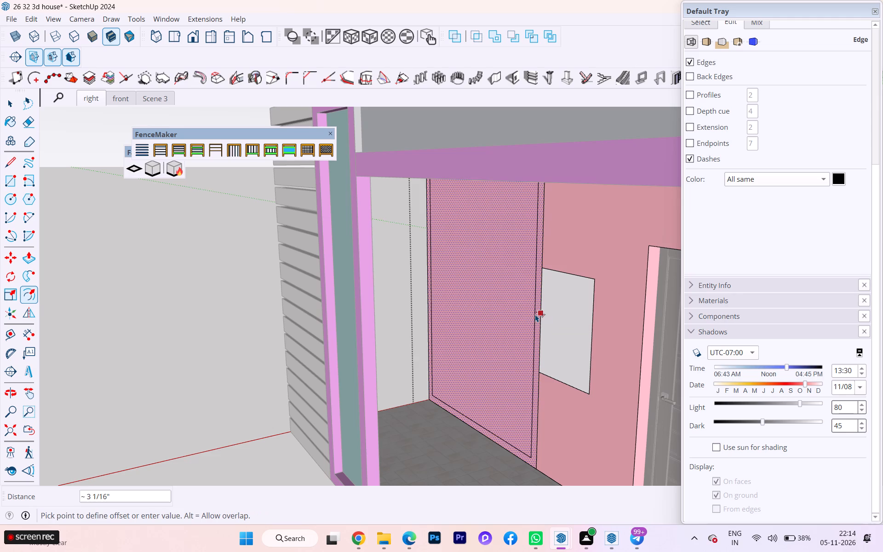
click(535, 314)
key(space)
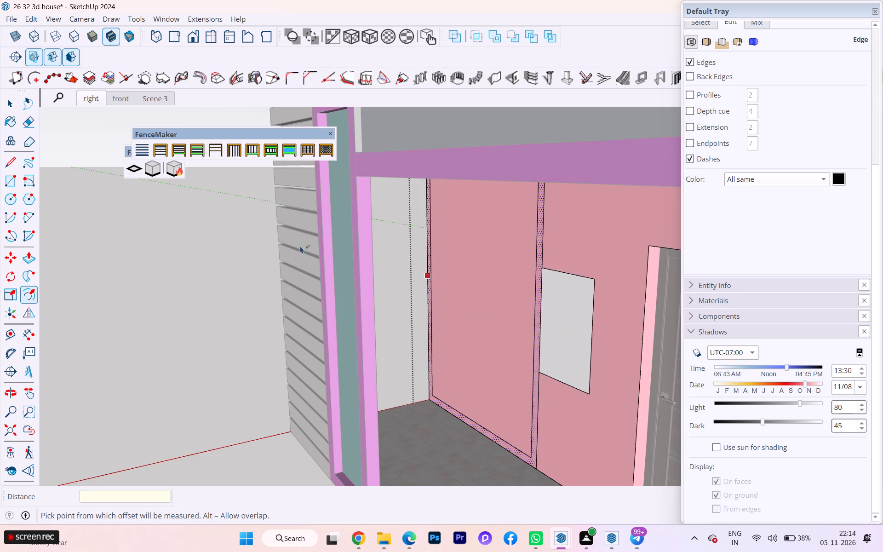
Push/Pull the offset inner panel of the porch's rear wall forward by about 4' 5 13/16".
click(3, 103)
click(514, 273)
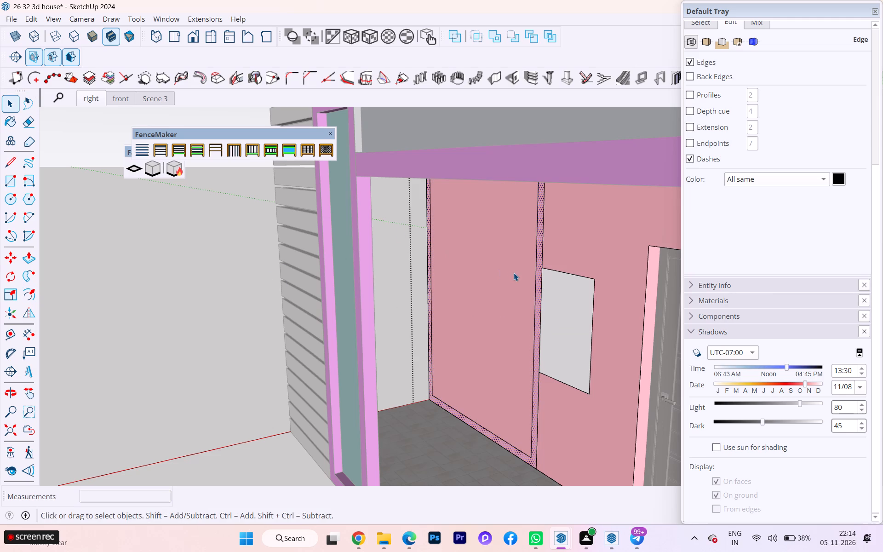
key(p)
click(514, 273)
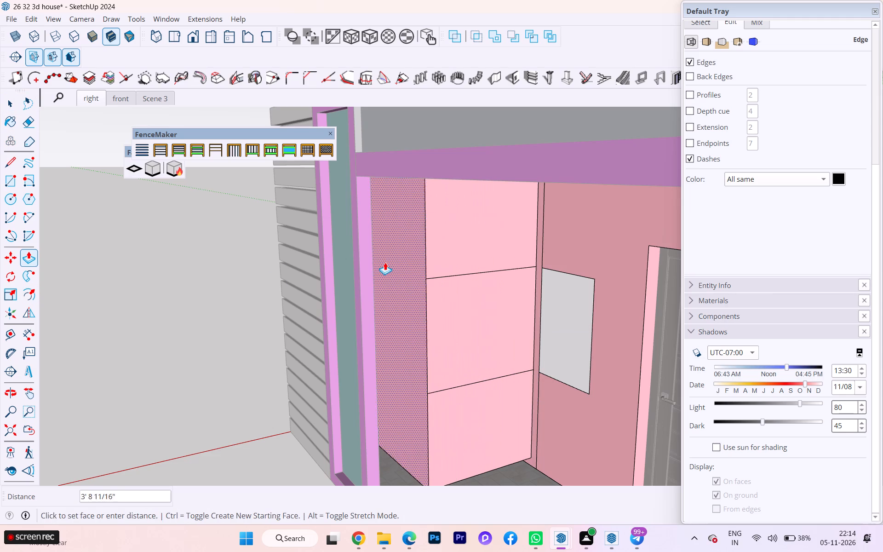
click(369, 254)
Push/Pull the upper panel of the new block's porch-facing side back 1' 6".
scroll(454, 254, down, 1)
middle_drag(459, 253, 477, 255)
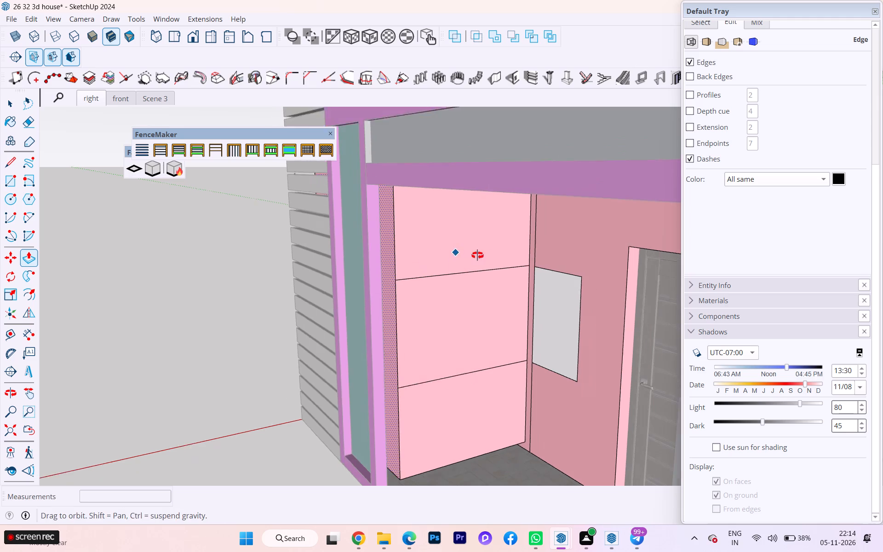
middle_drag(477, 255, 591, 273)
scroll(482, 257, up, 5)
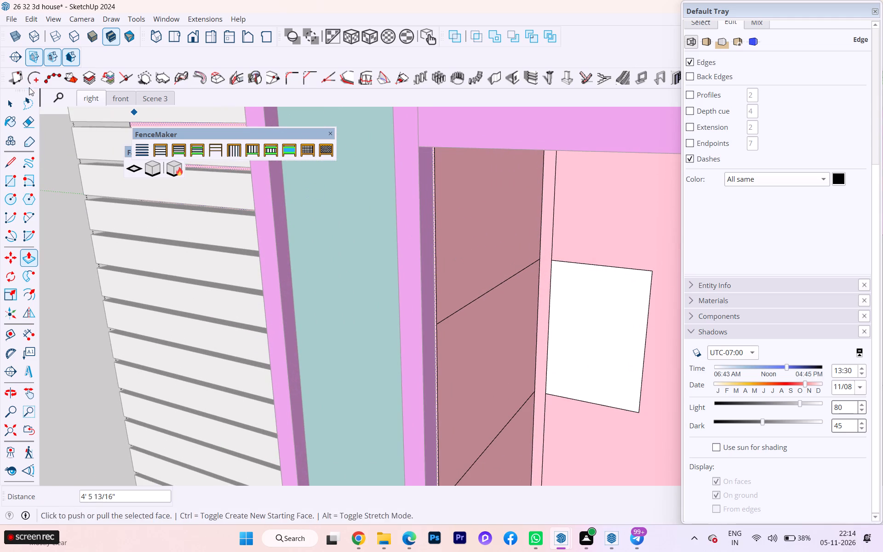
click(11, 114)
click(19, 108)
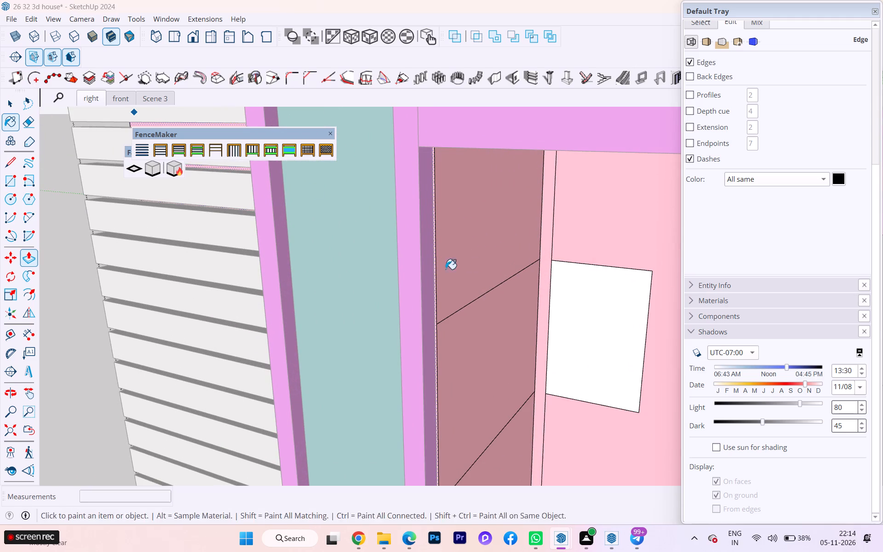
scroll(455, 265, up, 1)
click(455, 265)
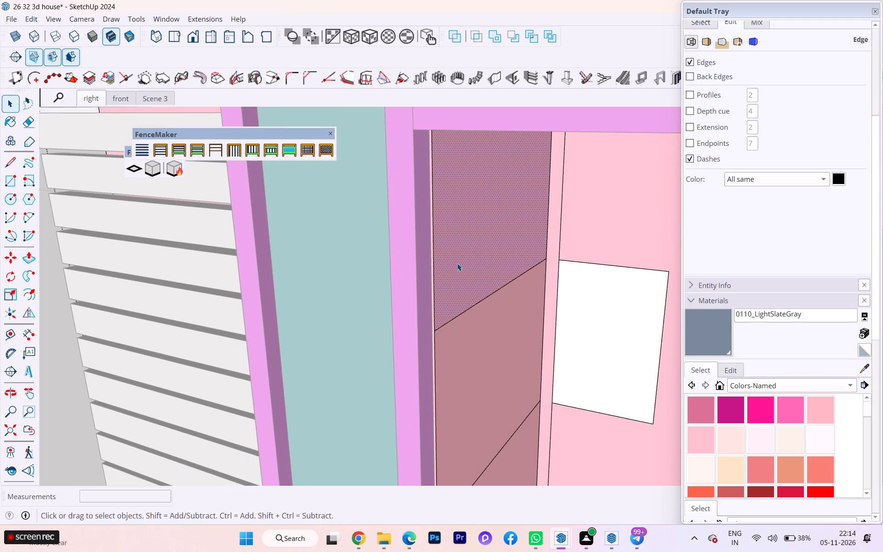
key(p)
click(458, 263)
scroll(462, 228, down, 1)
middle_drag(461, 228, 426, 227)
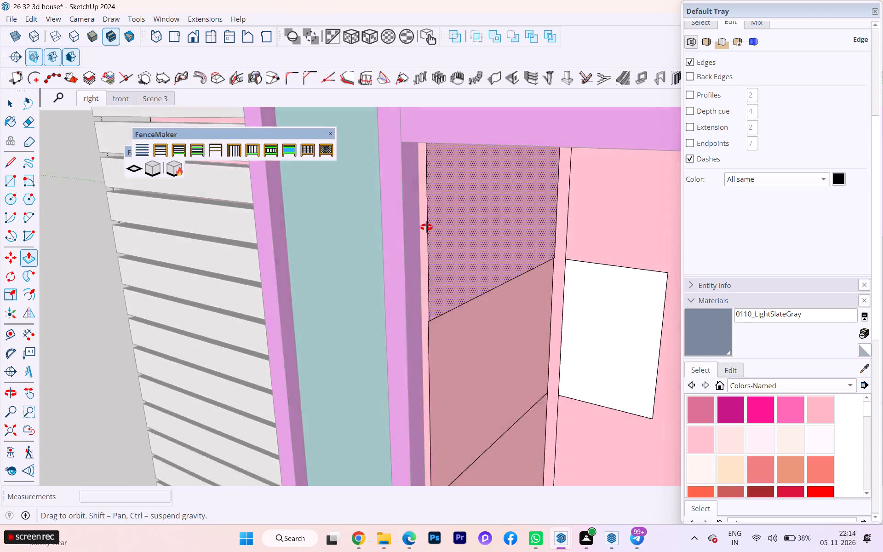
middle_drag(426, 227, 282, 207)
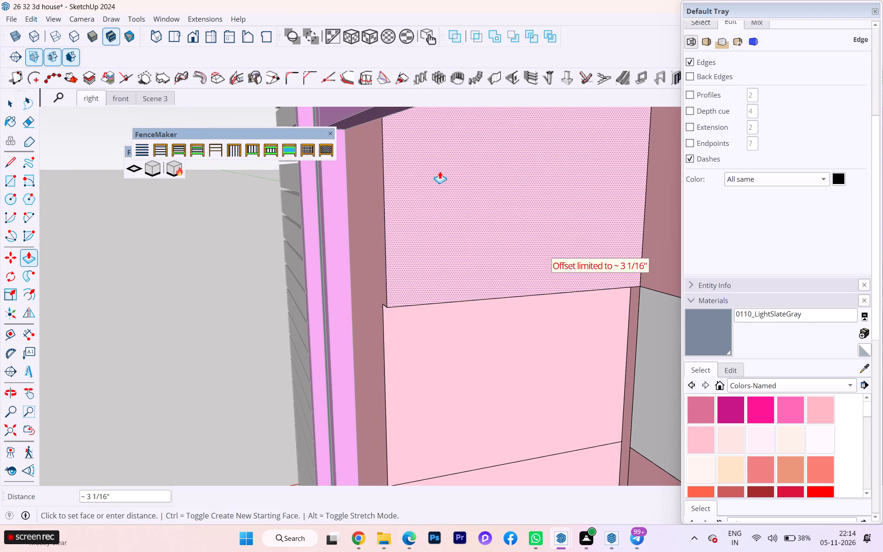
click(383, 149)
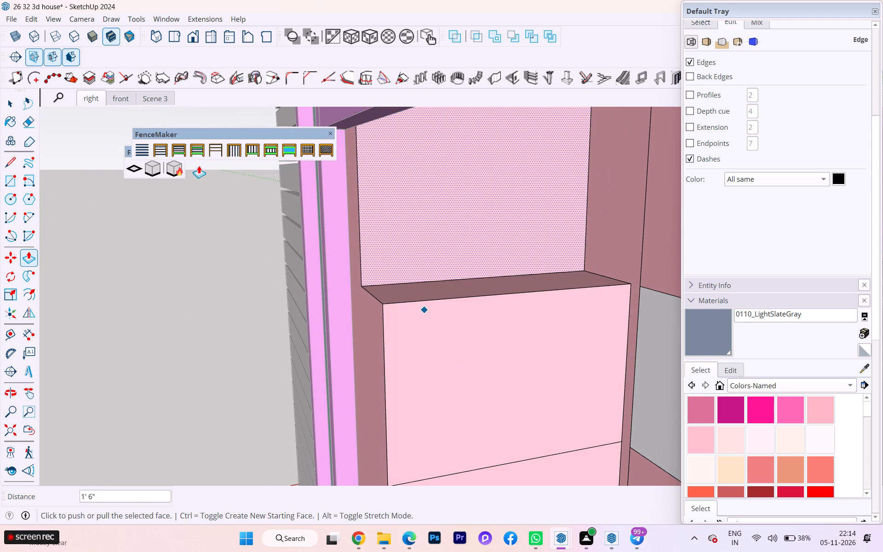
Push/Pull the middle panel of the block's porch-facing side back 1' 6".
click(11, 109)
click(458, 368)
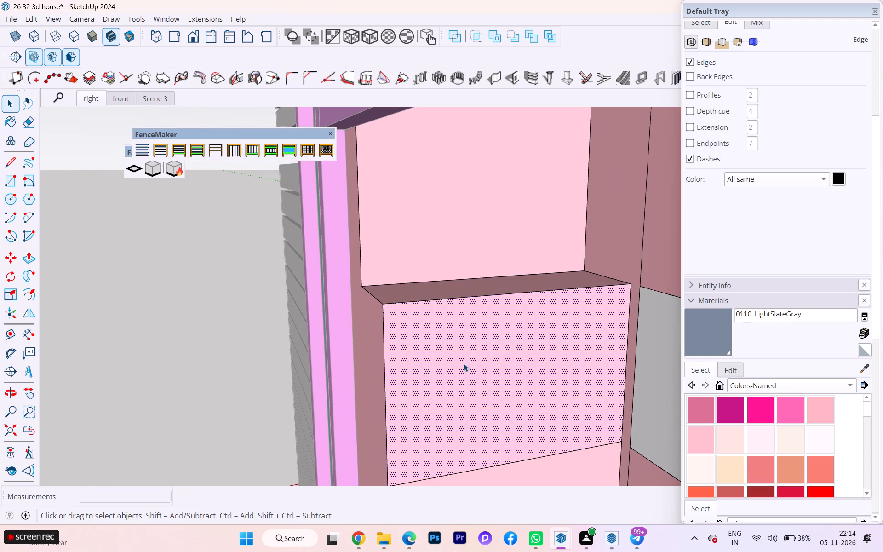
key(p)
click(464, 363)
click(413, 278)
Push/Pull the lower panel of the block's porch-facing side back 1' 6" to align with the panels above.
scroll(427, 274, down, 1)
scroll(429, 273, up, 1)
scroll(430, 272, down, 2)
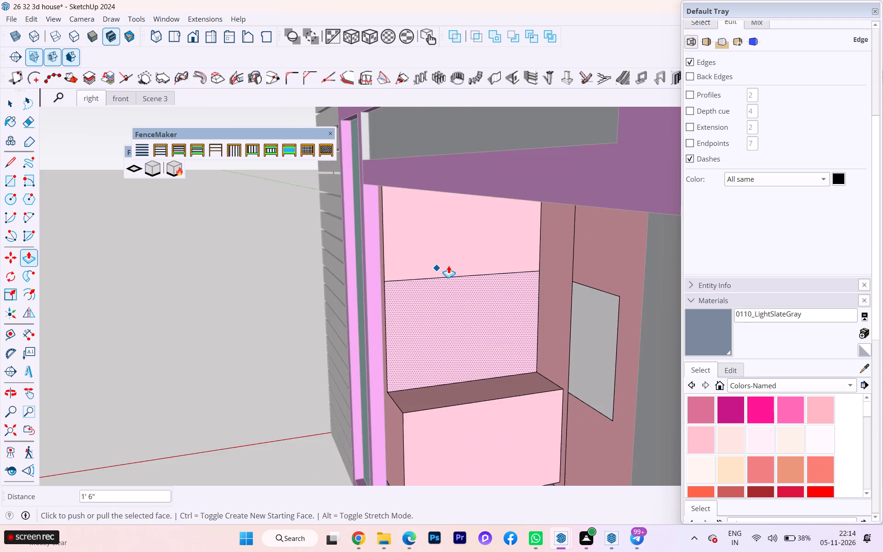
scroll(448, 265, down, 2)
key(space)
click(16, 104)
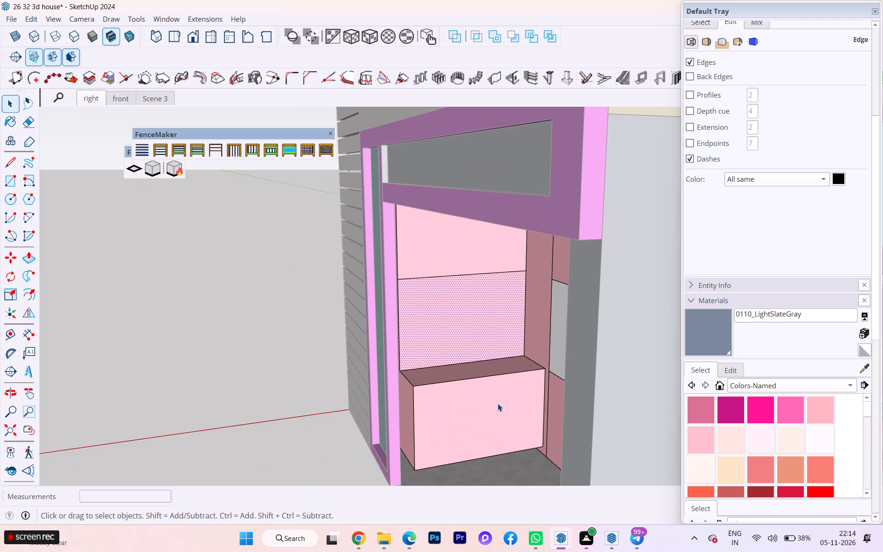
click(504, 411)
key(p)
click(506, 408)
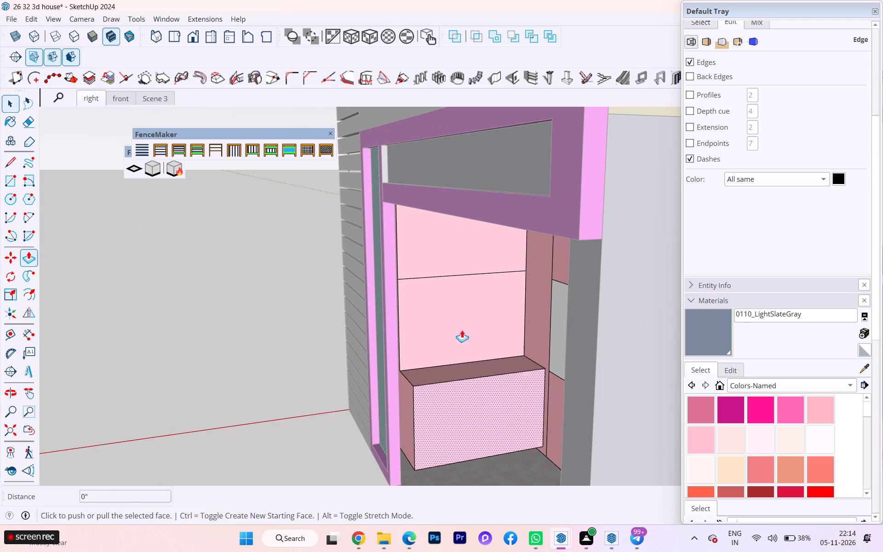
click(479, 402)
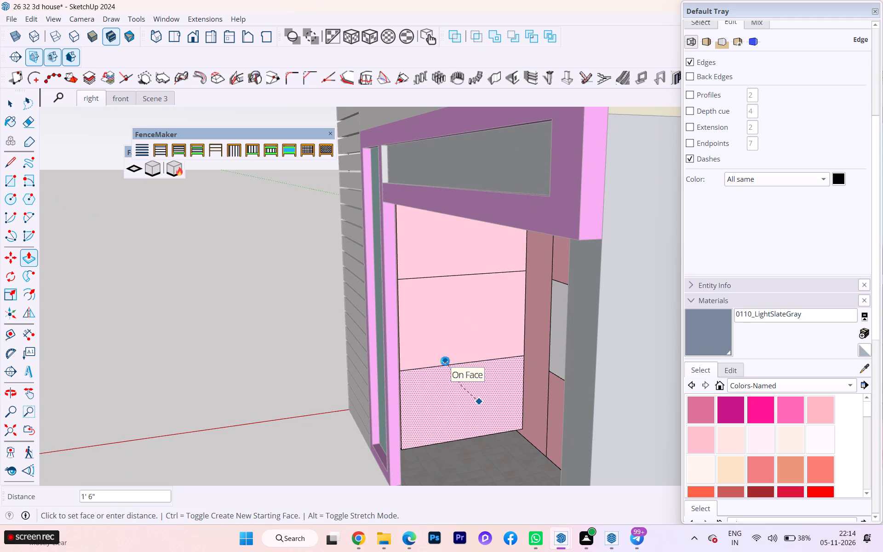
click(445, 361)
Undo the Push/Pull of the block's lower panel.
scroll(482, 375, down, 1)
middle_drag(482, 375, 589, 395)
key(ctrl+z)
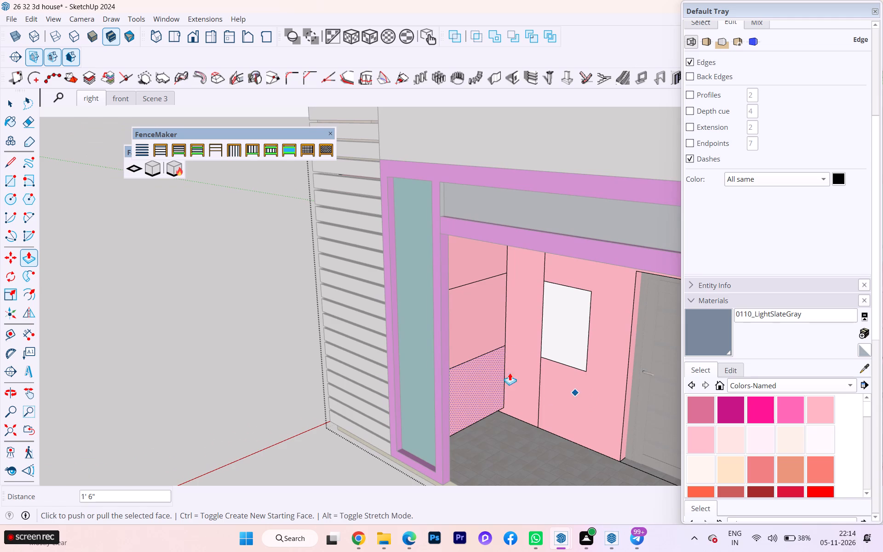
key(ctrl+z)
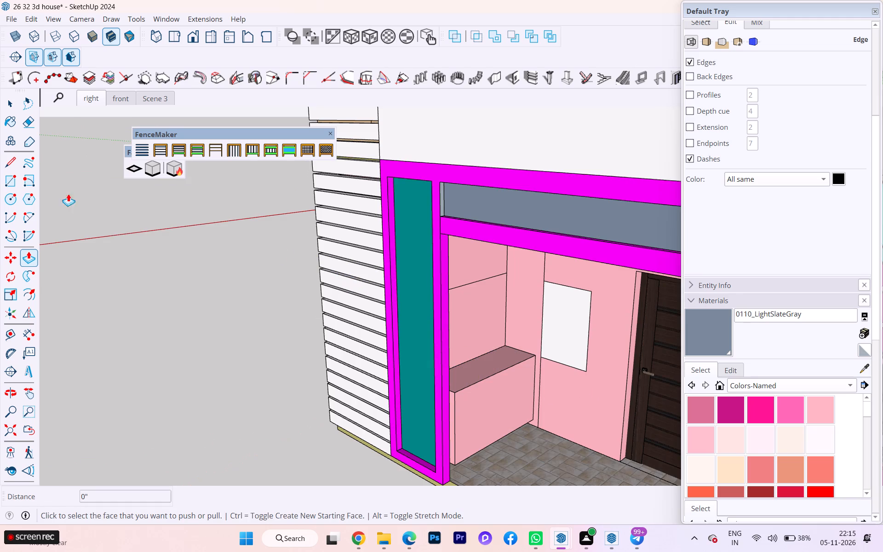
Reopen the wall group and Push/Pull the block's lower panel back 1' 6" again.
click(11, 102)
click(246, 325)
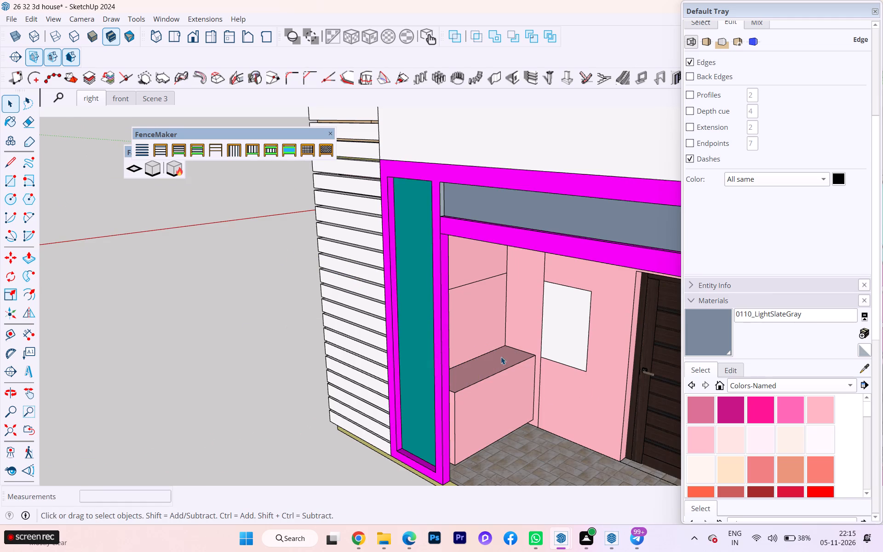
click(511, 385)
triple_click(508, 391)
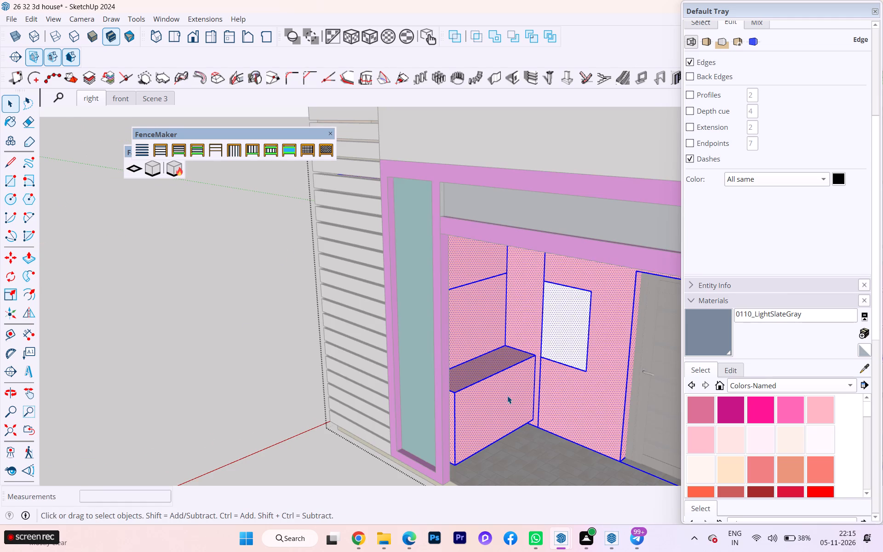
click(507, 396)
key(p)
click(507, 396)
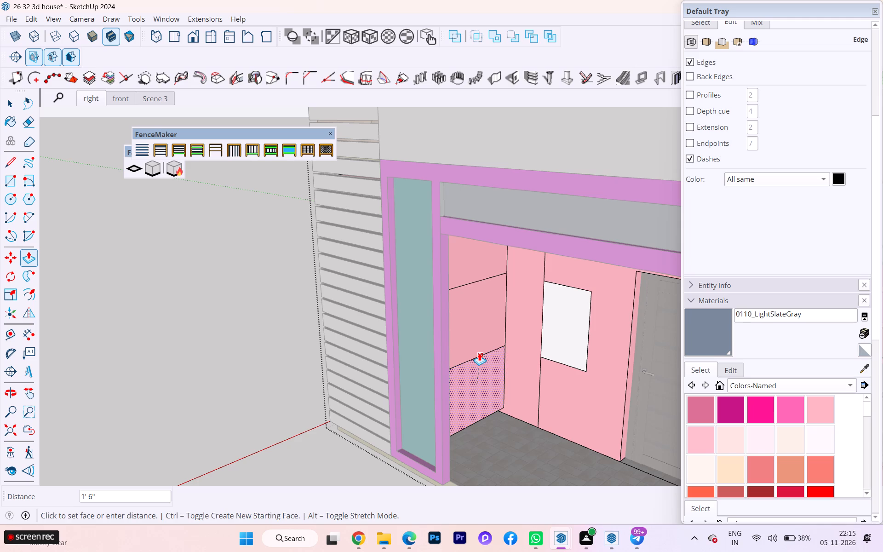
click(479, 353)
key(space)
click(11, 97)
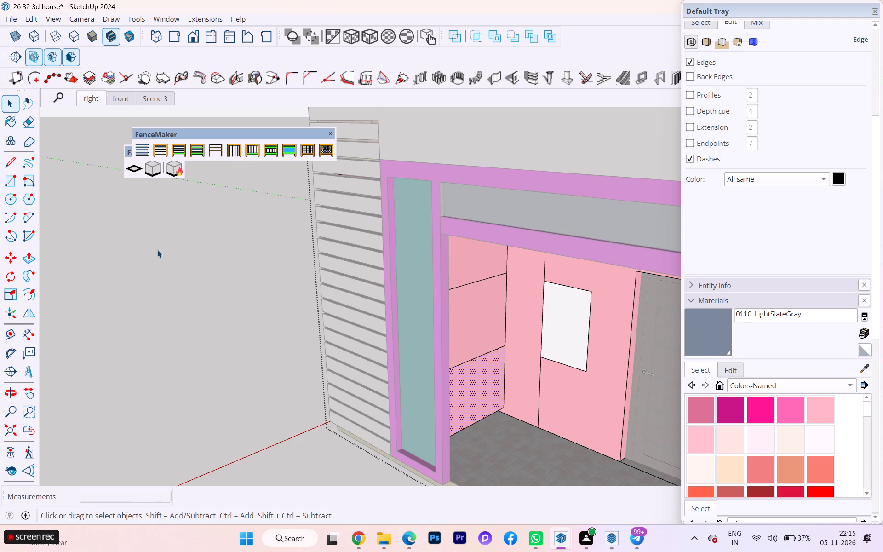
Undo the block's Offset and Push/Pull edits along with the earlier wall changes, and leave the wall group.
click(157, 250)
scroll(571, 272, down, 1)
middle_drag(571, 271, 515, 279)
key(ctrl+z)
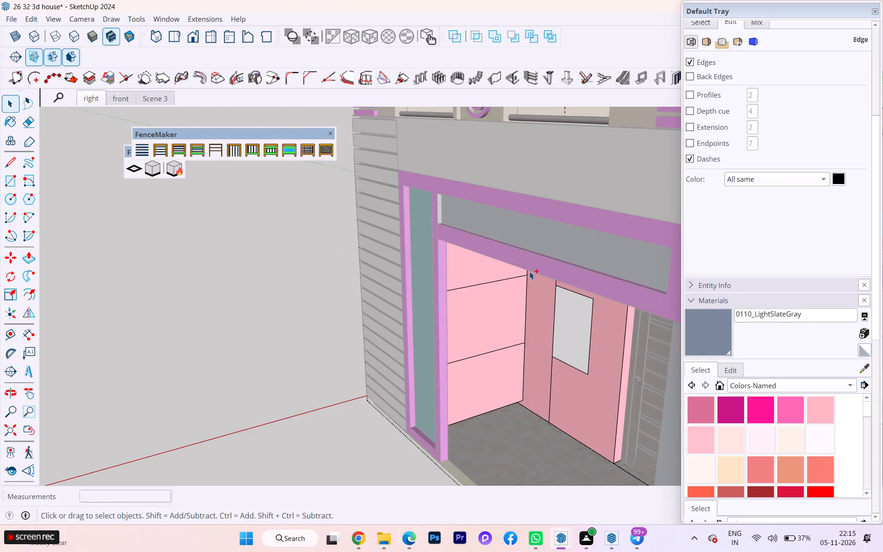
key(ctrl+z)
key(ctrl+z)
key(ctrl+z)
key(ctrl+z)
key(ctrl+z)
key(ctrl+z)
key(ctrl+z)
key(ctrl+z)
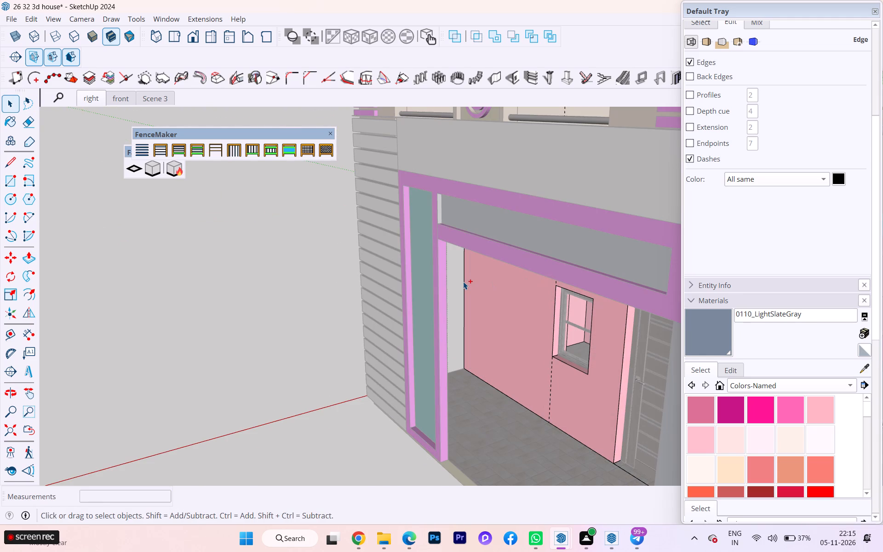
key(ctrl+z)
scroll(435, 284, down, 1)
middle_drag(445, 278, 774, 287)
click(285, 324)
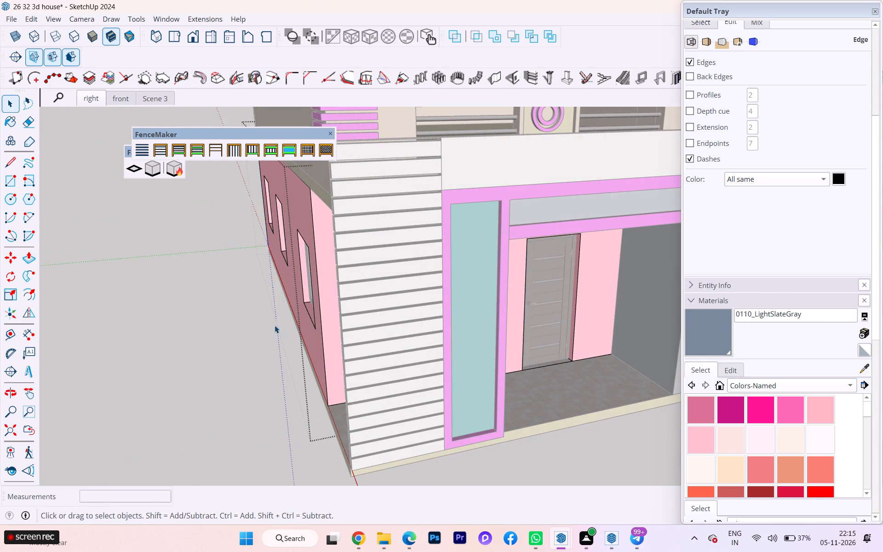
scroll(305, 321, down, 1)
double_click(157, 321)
Draw a 5' by 10' rectangle across the porch's open side, from the side wall's top corner to the base of the cladded front corner.
scroll(358, 346, up, 2)
scroll(358, 346, down, 1)
scroll(358, 346, up, 4)
scroll(367, 363, down, 2)
scroll(367, 363, up, 2)
scroll(367, 363, down, 1)
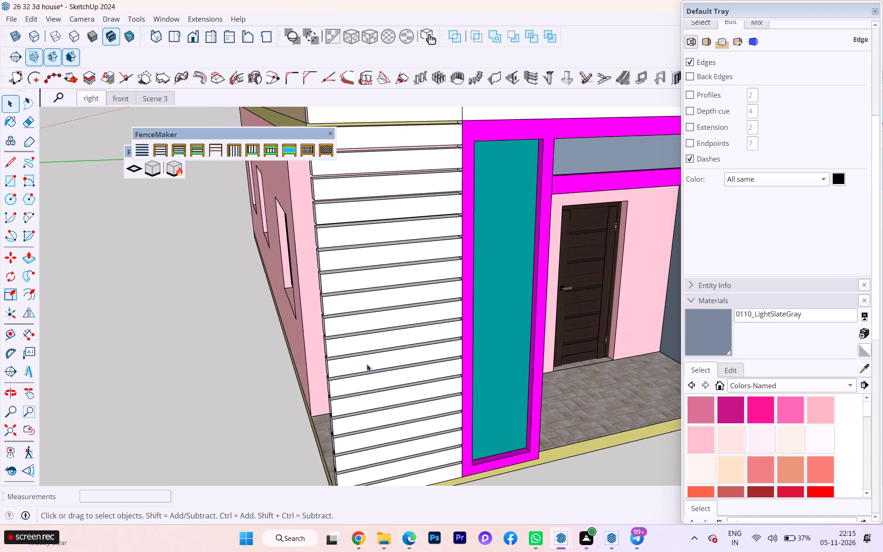
scroll(404, 343, down, 2)
scroll(409, 338, up, 1)
scroll(419, 312, down, 1)
scroll(617, 378, down, 1)
middle_drag(608, 379, 782, 374)
scroll(518, 338, down, 2)
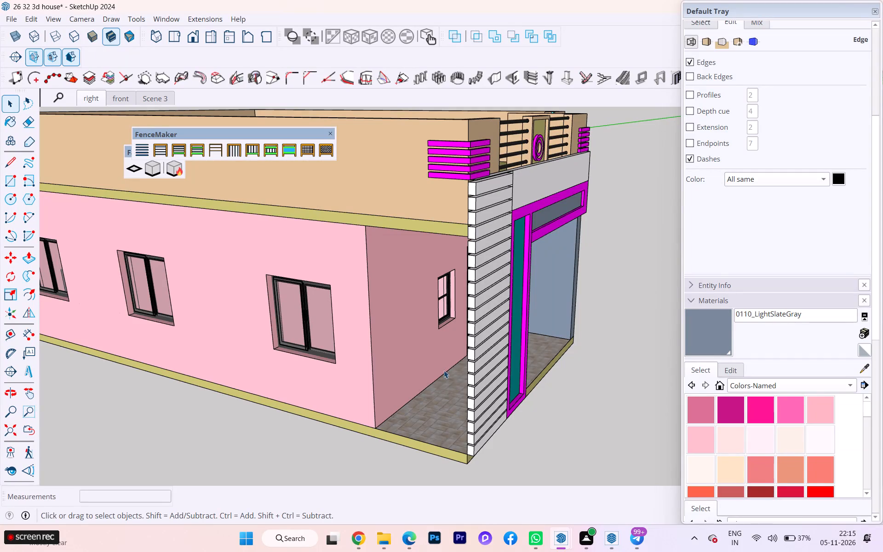
scroll(390, 407, up, 2)
key(r)
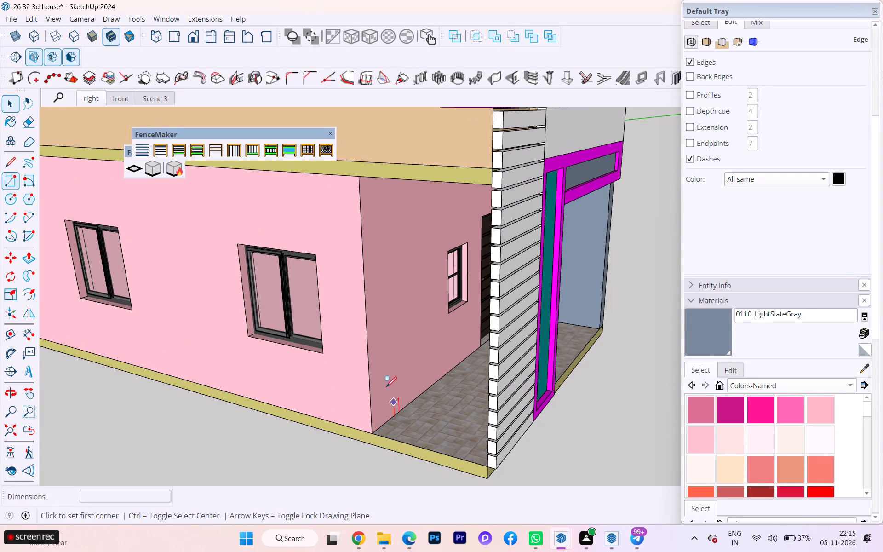
click(357, 179)
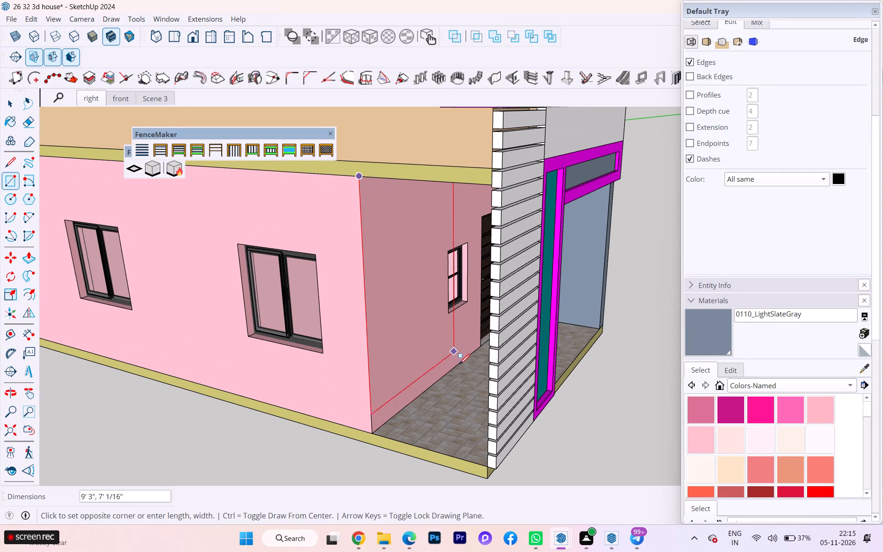
click(489, 469)
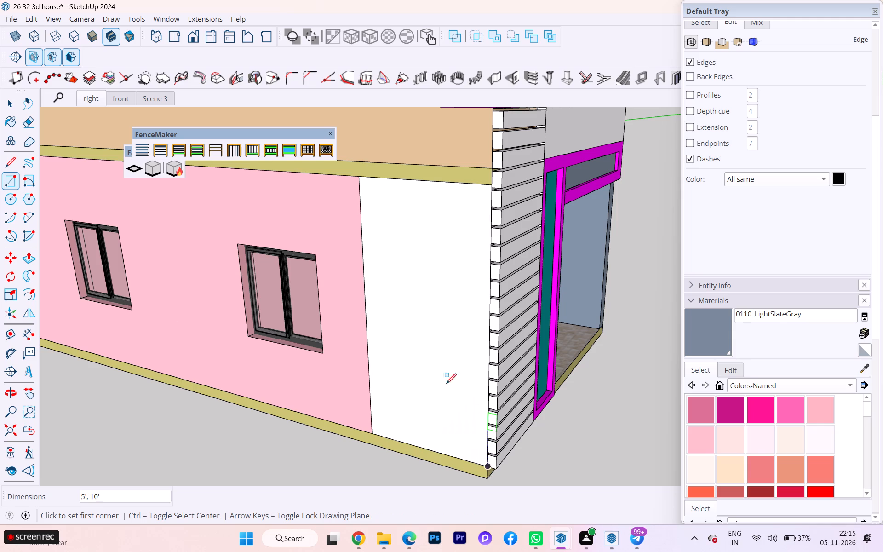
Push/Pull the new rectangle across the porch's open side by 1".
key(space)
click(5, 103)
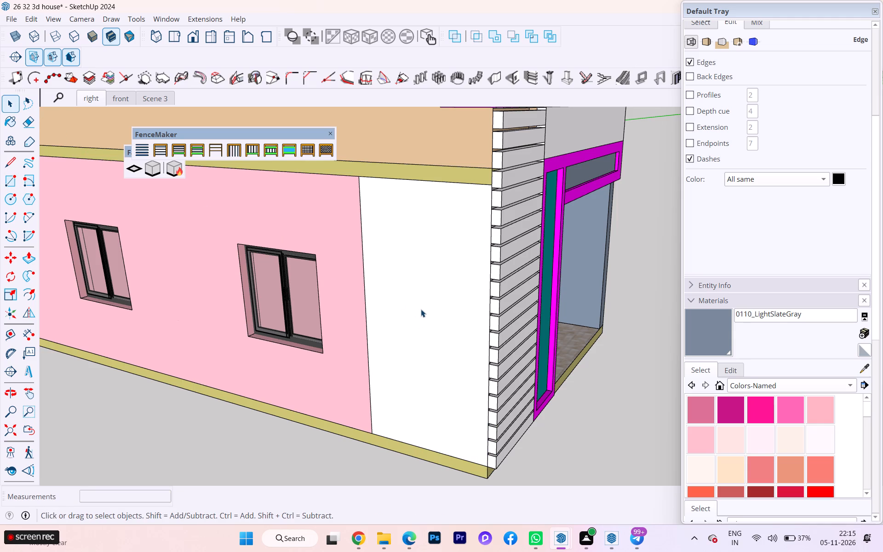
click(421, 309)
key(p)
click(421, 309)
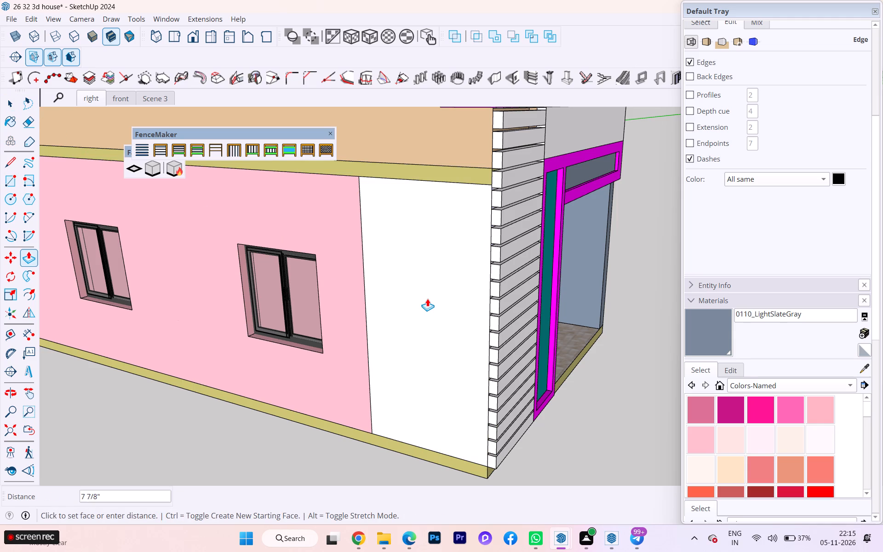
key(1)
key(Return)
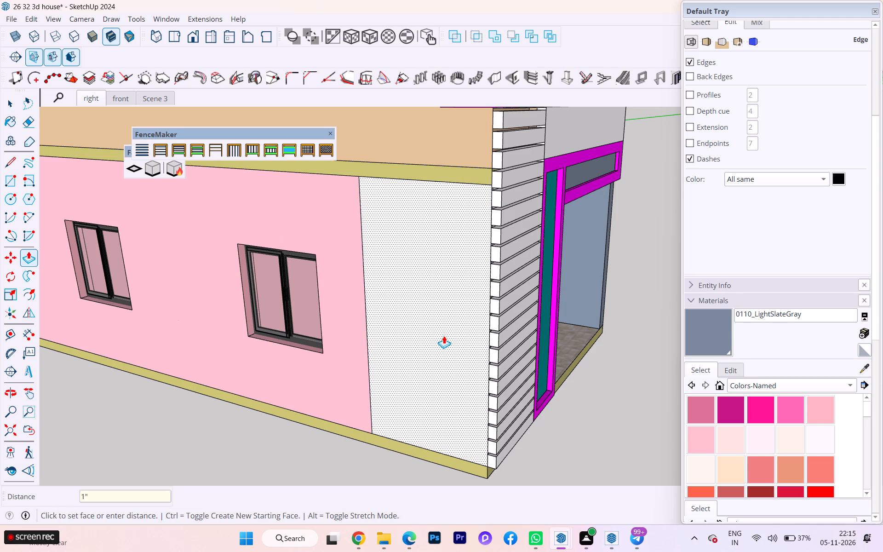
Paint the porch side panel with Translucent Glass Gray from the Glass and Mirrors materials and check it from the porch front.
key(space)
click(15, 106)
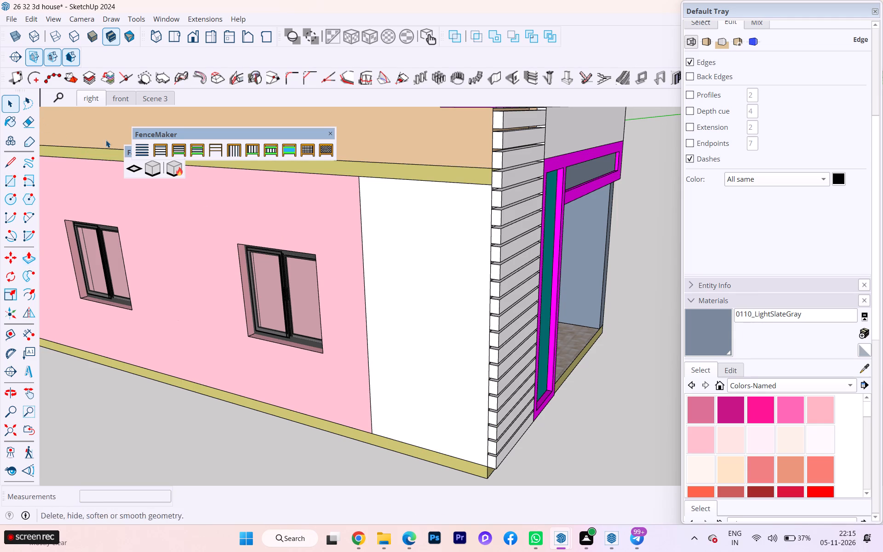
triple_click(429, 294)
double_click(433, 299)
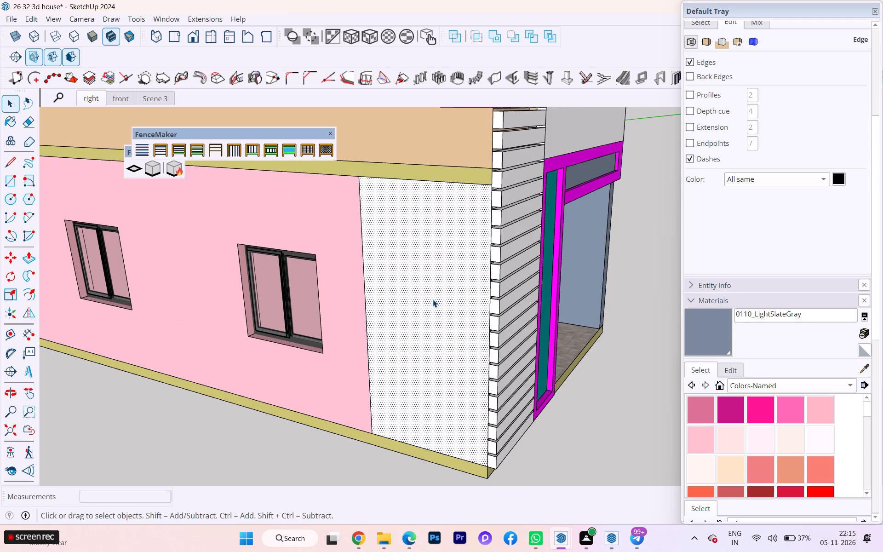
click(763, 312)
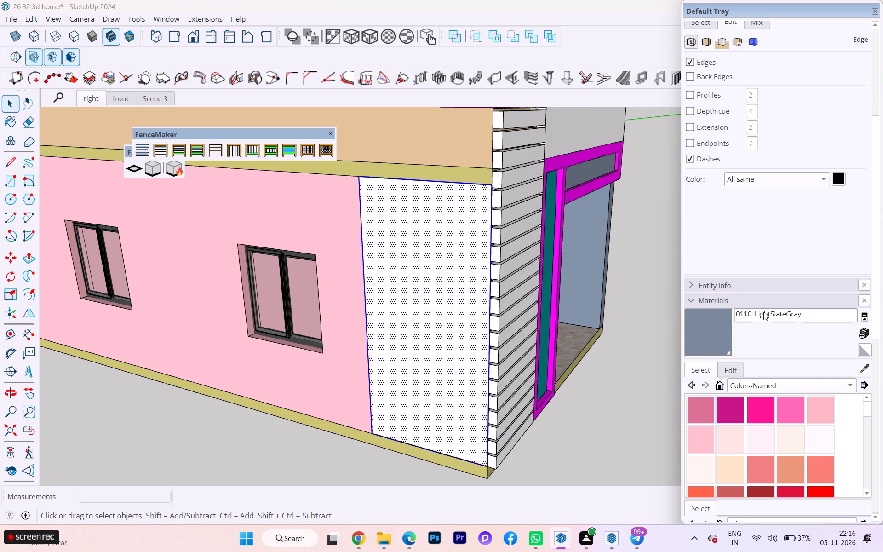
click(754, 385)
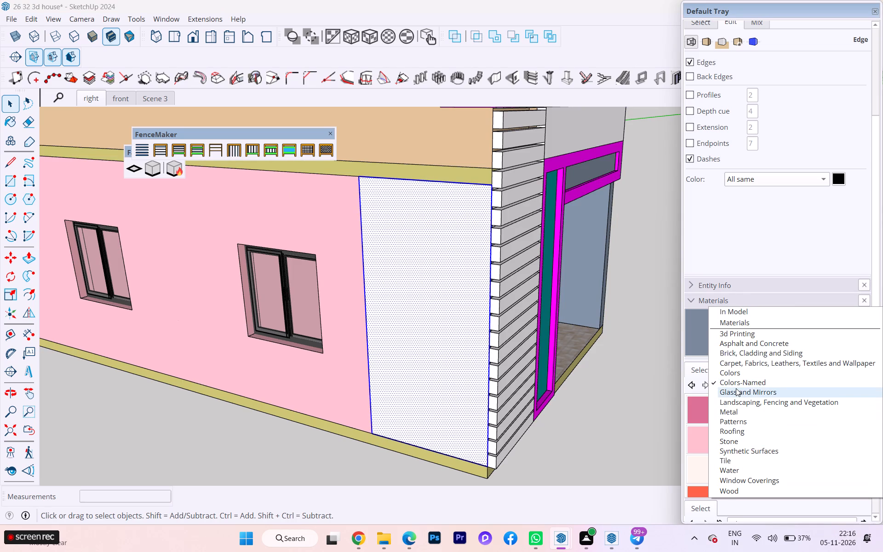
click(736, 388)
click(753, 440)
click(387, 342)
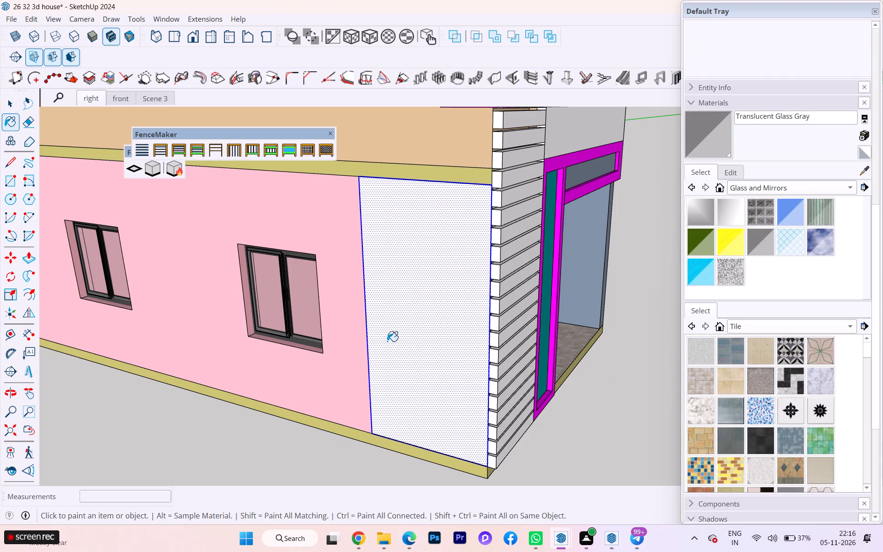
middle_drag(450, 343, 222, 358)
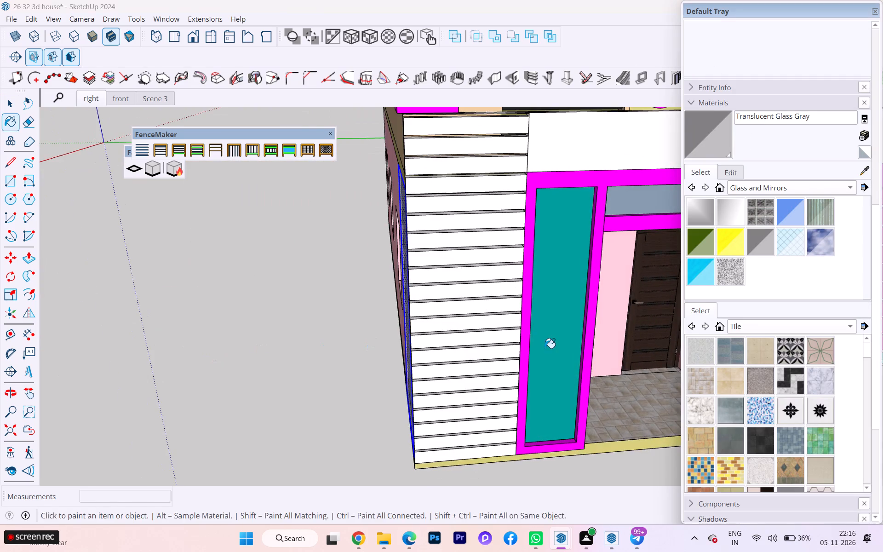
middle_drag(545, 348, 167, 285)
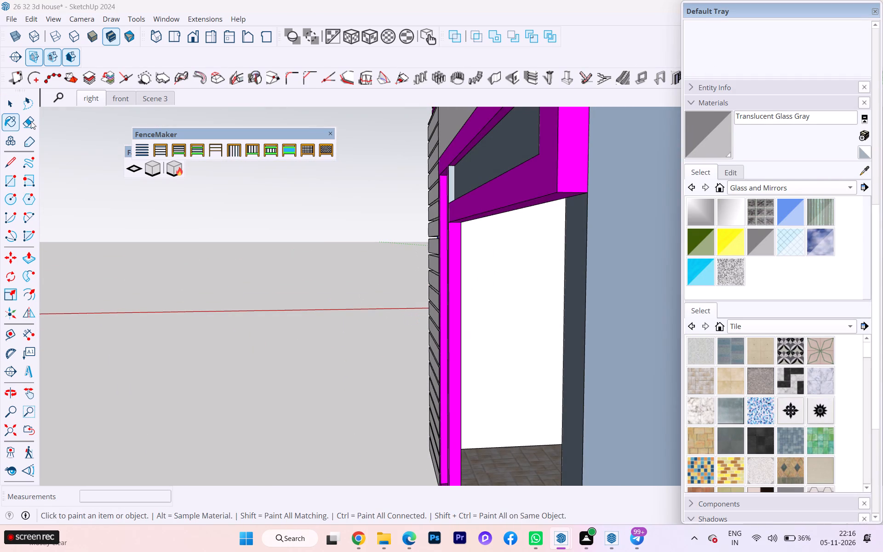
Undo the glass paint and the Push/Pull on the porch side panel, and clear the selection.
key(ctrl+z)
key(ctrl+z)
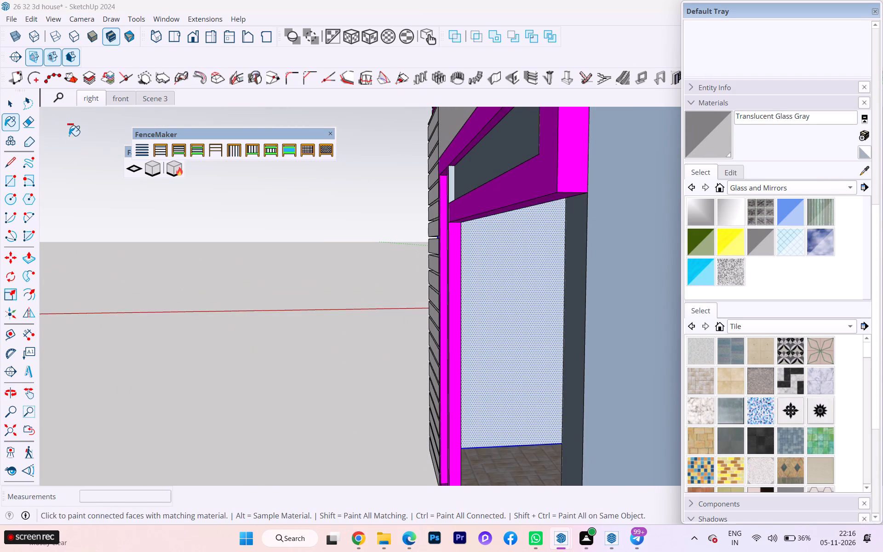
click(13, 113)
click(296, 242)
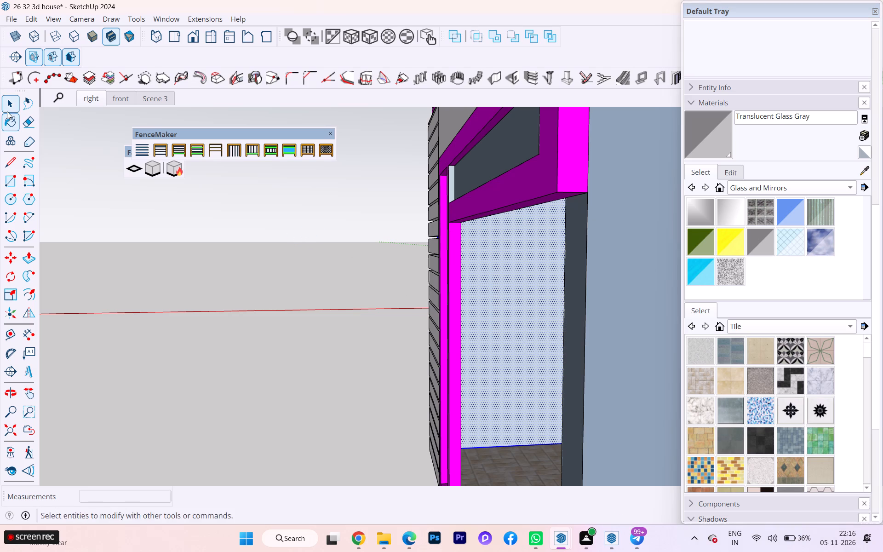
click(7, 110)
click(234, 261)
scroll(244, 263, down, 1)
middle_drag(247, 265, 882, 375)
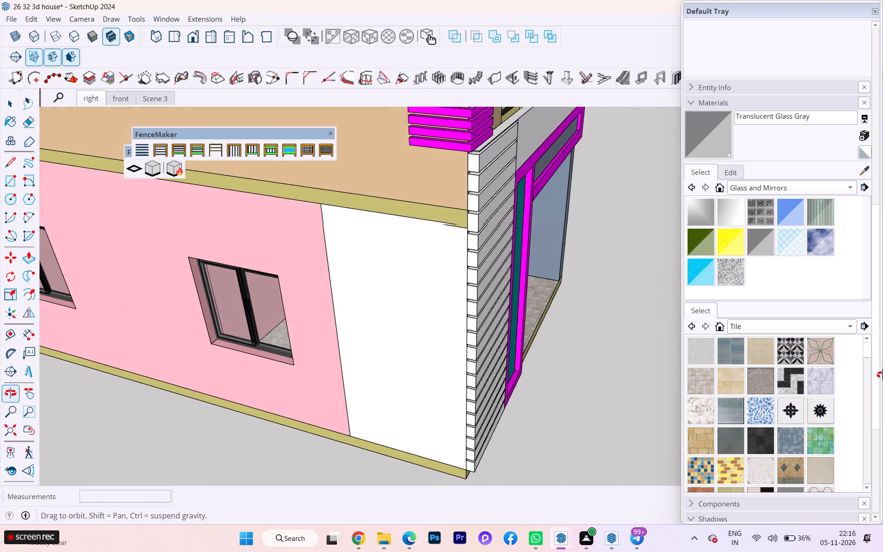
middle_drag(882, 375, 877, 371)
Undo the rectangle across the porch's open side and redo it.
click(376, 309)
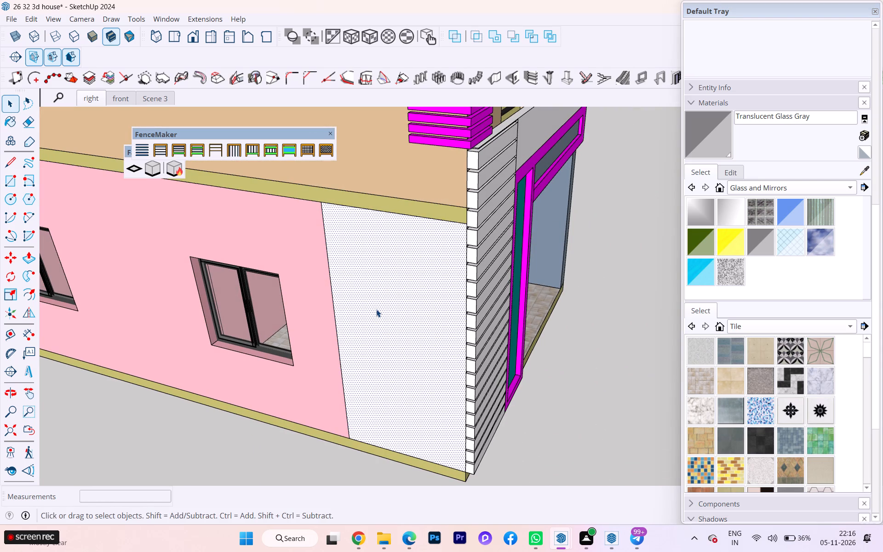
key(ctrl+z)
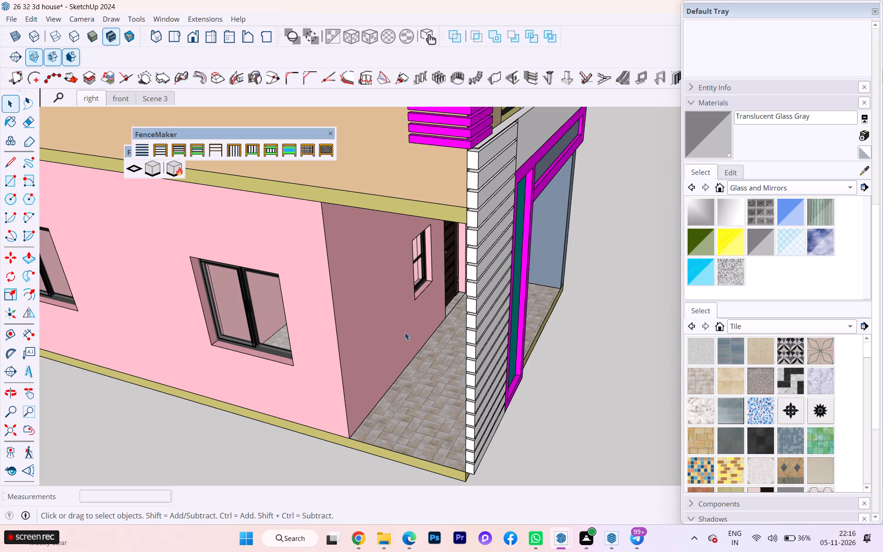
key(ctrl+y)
Paint the flat rectangle on the porch's open side with Translucent Glass Gray and deselect it.
ctrl+click(406, 322)
double_click(406, 322)
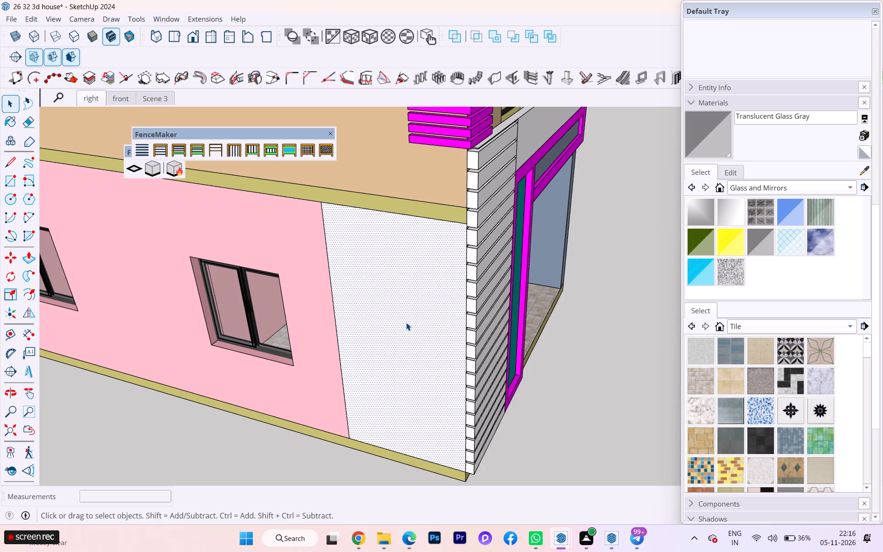
click(751, 236)
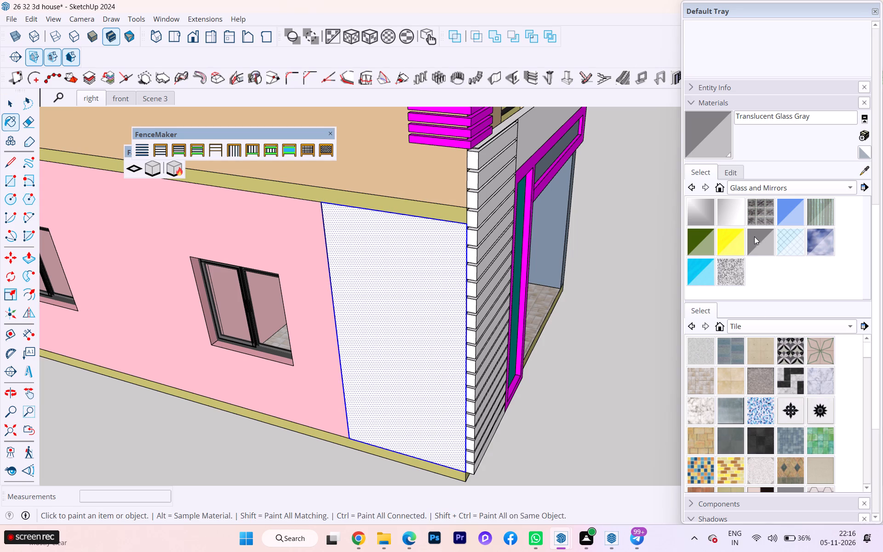
click(755, 236)
click(760, 249)
click(449, 274)
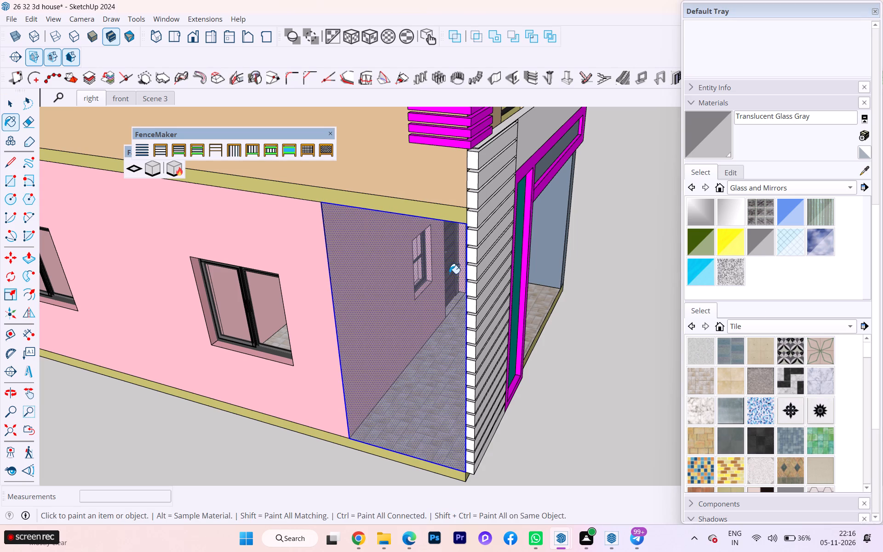
click(7, 104)
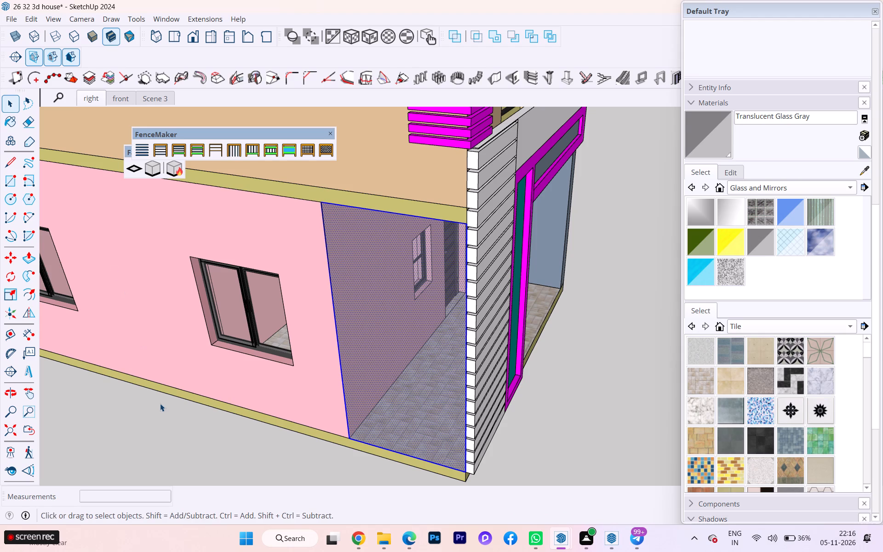
click(160, 403)
Examine the glazed porch side from outside and through the porch front, and check the whole house front.
scroll(461, 350, down, 1)
middle_drag(461, 350, 65, 322)
middle_drag(487, 363, 276, 348)
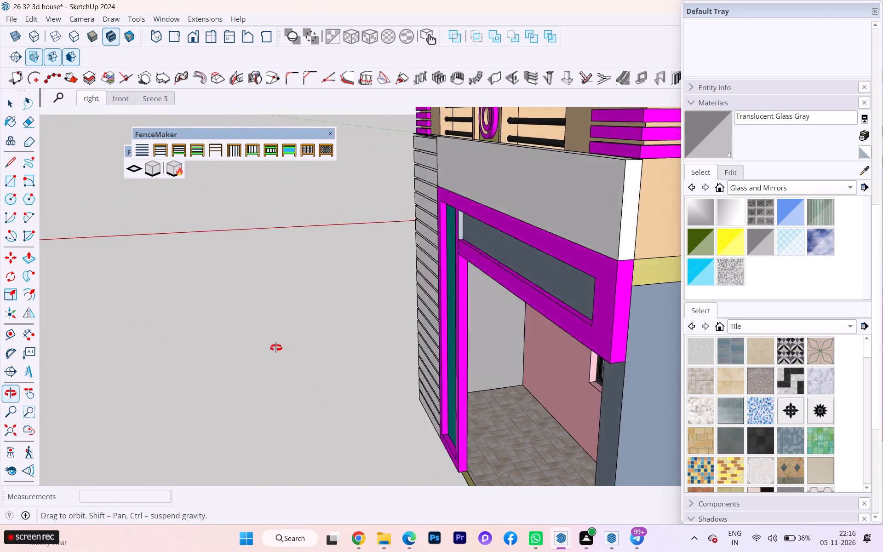
middle_drag(276, 348, 289, 266)
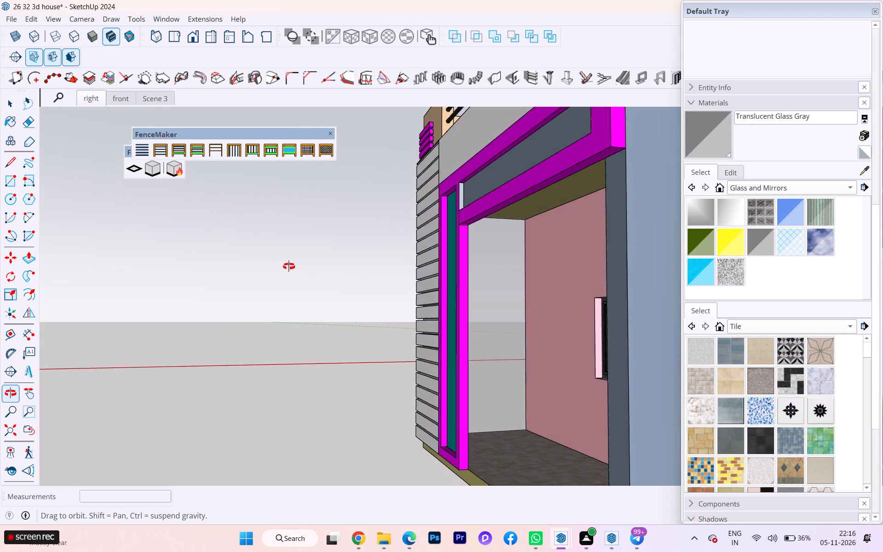
middle_drag(289, 266, 765, 394)
scroll(378, 402, down, 1)
middle_drag(378, 399, 617, 335)
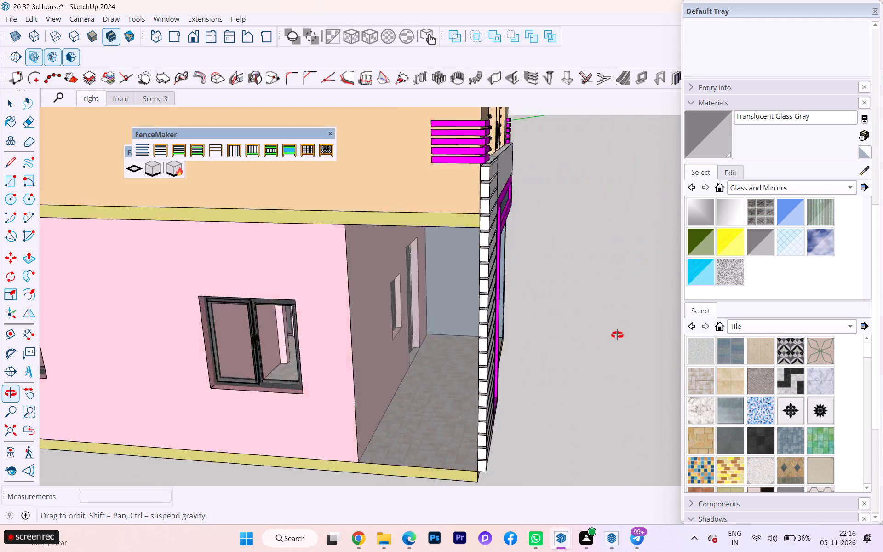
middle_drag(617, 335, 209, 327)
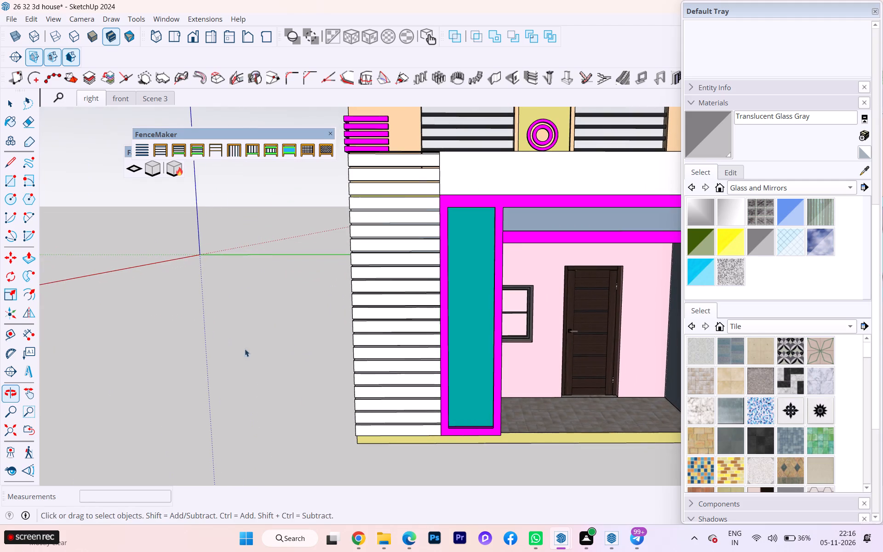
click(9, 434)
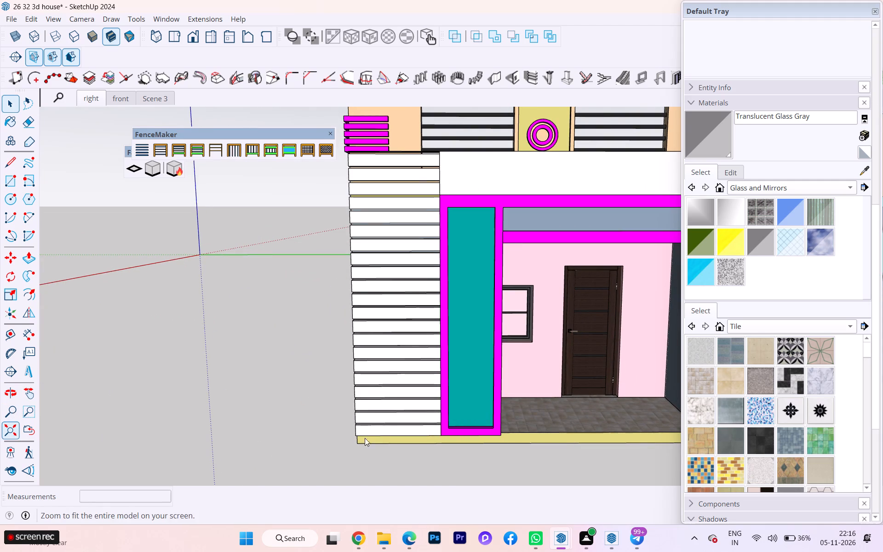
scroll(344, 379, down, 2)
scroll(390, 386, down, 4)
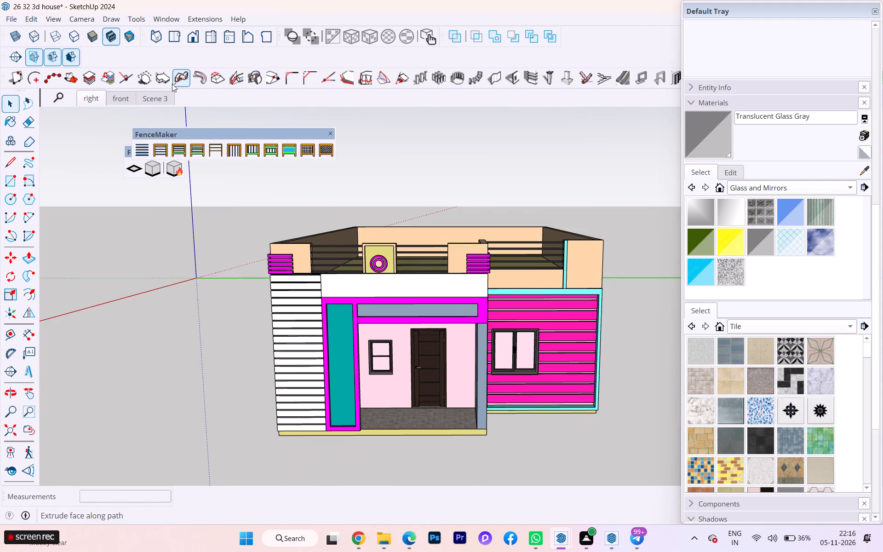
Recall Scene 3 and the right scene, and switch the camera to Perspective.
click(156, 102)
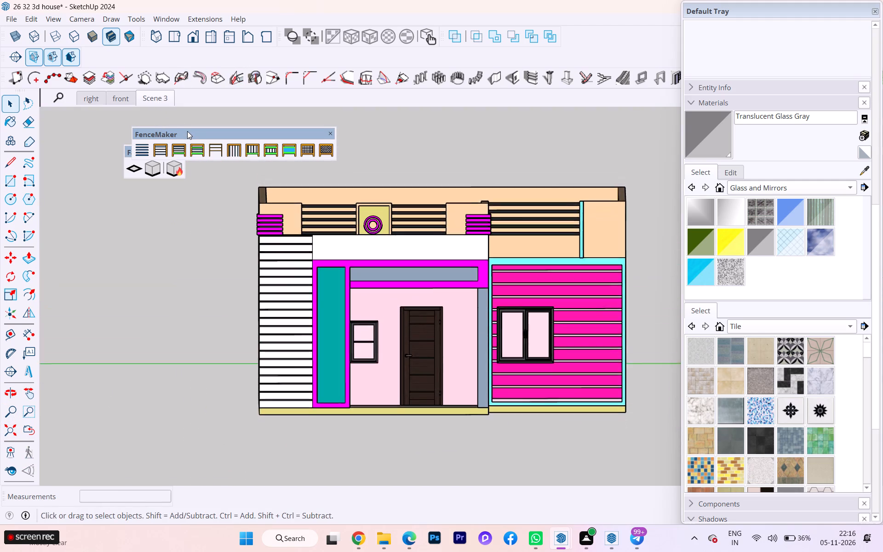
click(92, 104)
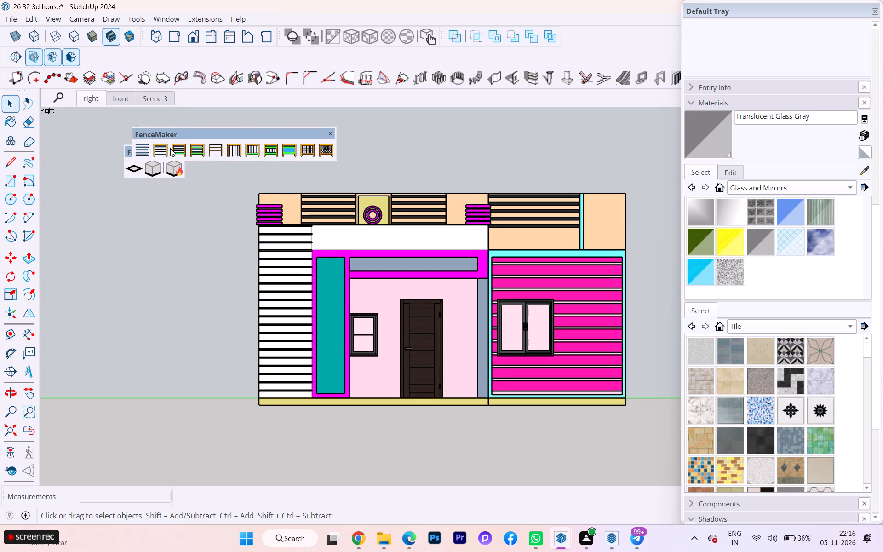
click(81, 17)
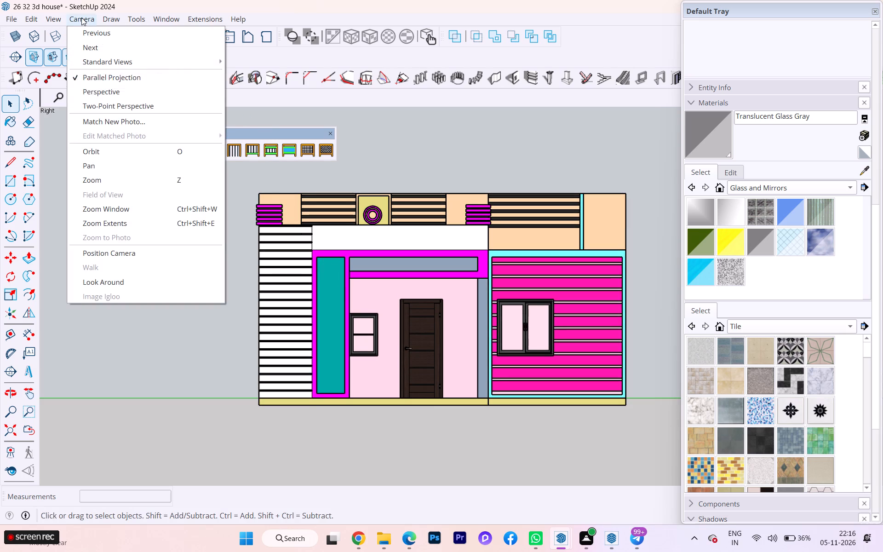
click(97, 88)
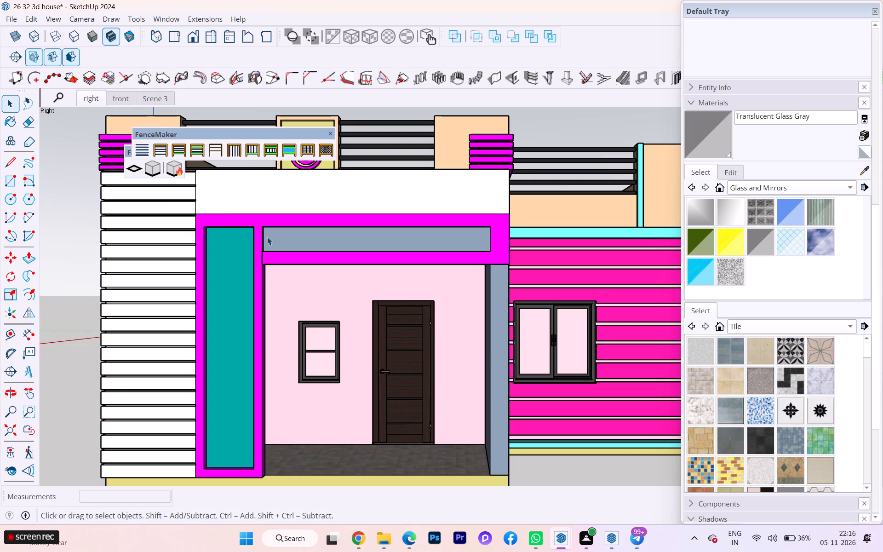
Examine the front facade in perspective from several heights and distances, including the porch entrance with its door and window.
scroll(273, 239, down, 3)
scroll(334, 242, down, 2)
scroll(389, 337, down, 1)
middle_drag(396, 426, 404, 449)
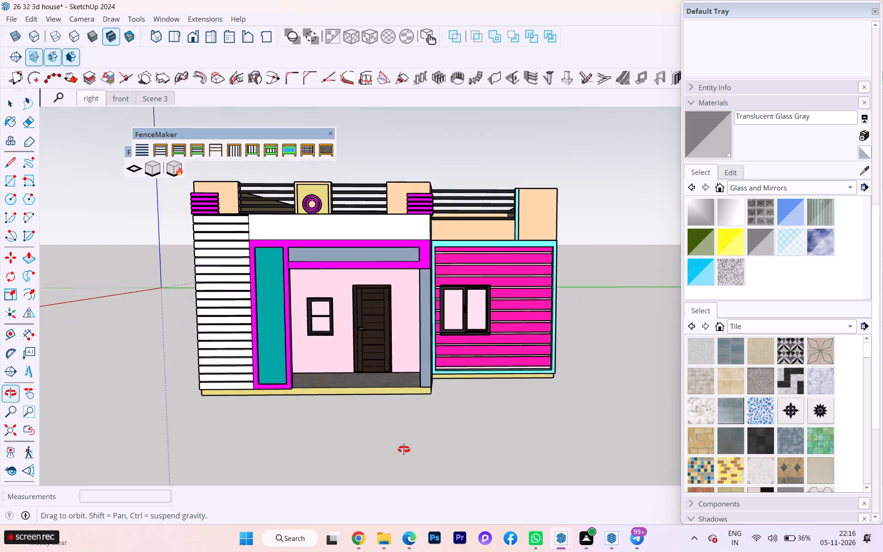
middle_drag(404, 449, 405, 457)
scroll(340, 422, up, 3)
scroll(340, 422, down, 3)
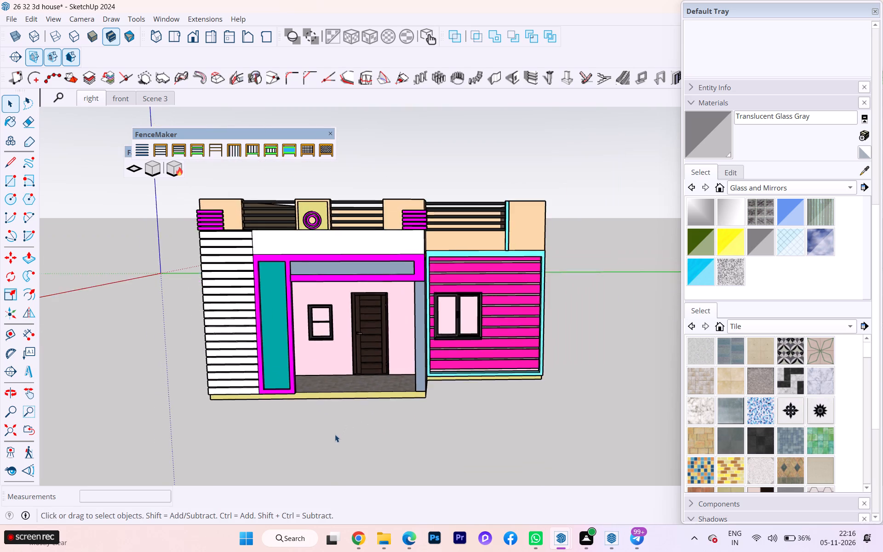
scroll(335, 434, down, 4)
scroll(353, 233, up, 5)
scroll(359, 267, down, 1)
middle_drag(359, 267, 353, 196)
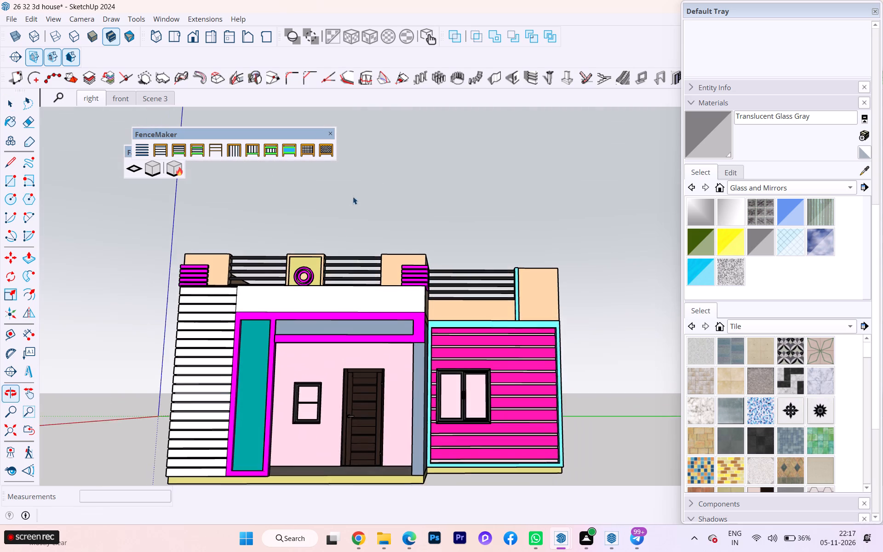
scroll(398, 189, down, 1)
scroll(350, 348, down, 1)
scroll(350, 349, up, 1)
middle_drag(349, 350, 355, 387)
scroll(301, 316, up, 3)
scroll(360, 188, down, 2)
scroll(346, 383, up, 1)
scroll(347, 386, down, 1)
scroll(348, 390, up, 2)
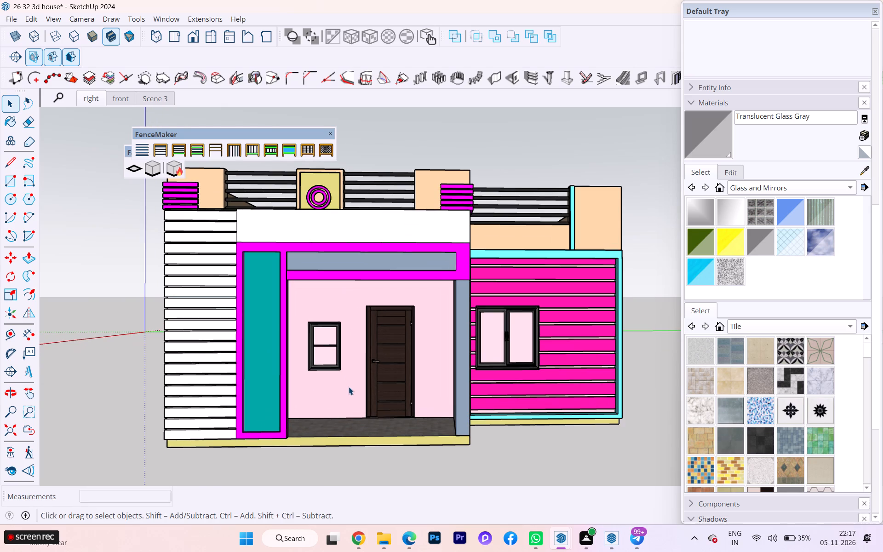
scroll(350, 397, down, 1)
scroll(350, 397, up, 1)
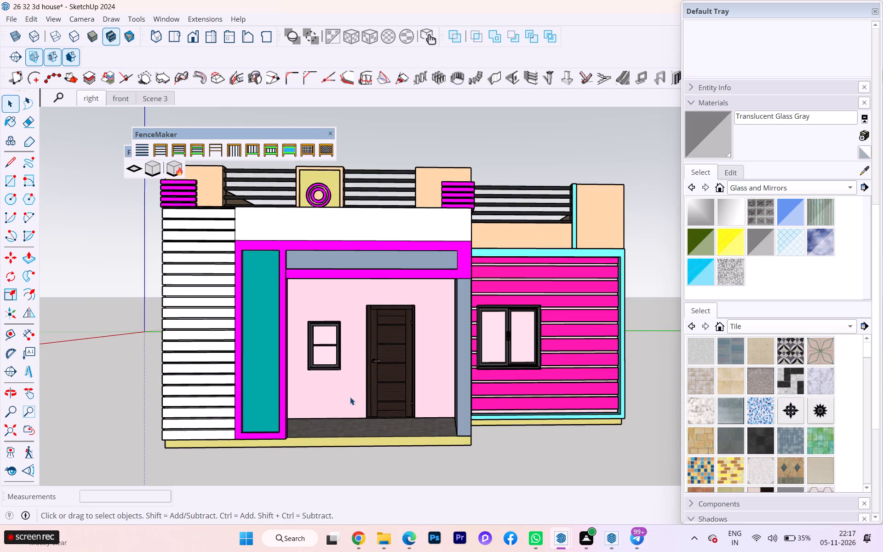
scroll(350, 397, up, 5)
scroll(353, 402, down, 1)
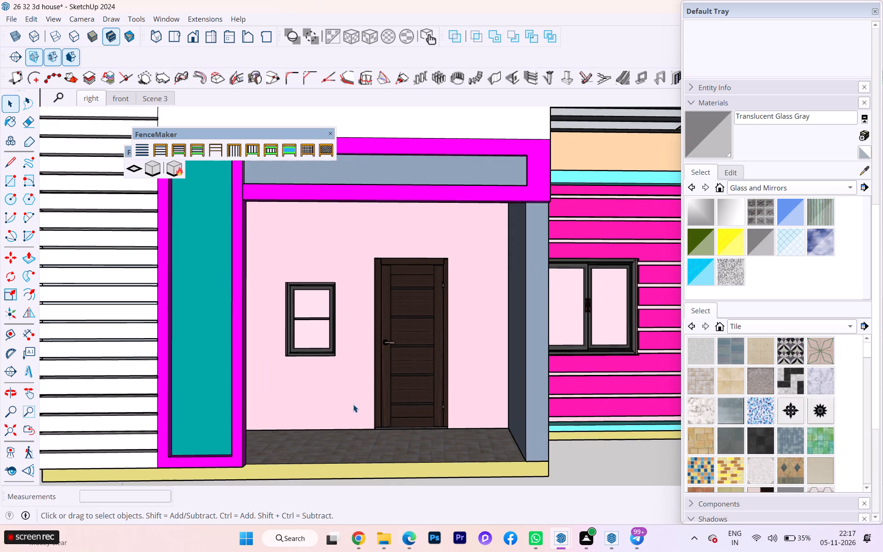
Examine the whole front facade in perspective, from the porch up to the parapet railings and window wall.
scroll(353, 405, down, 1)
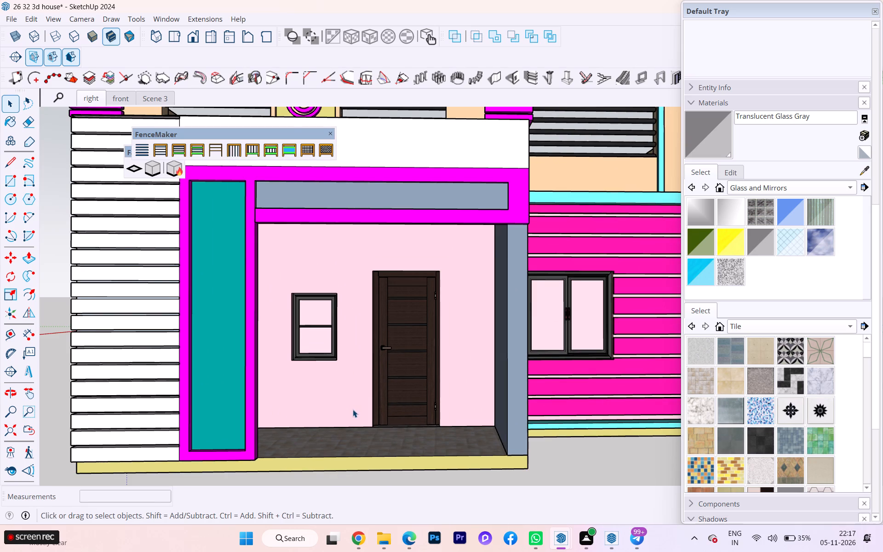
scroll(352, 410, down, 1)
scroll(407, 384, down, 1)
scroll(407, 384, up, 1)
scroll(407, 384, down, 1)
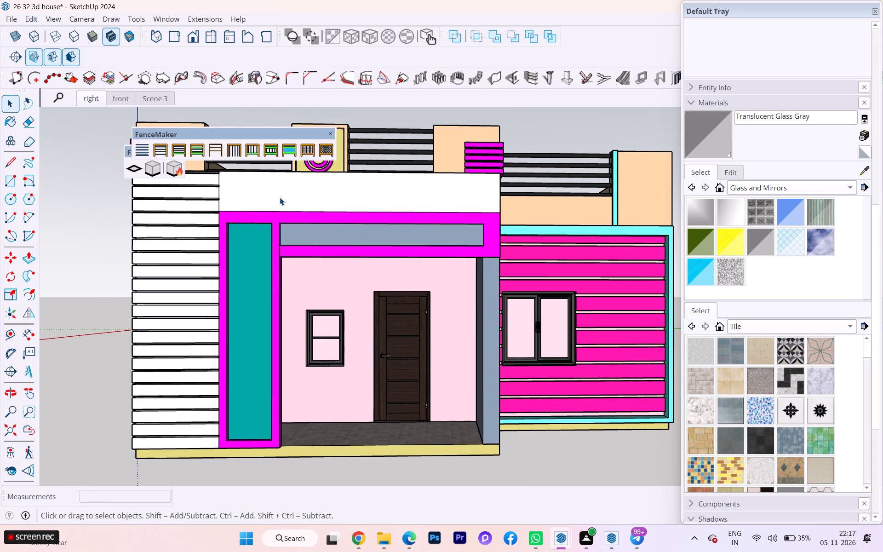
scroll(275, 289, down, 1)
scroll(279, 296, up, 1)
scroll(282, 305, down, 1)
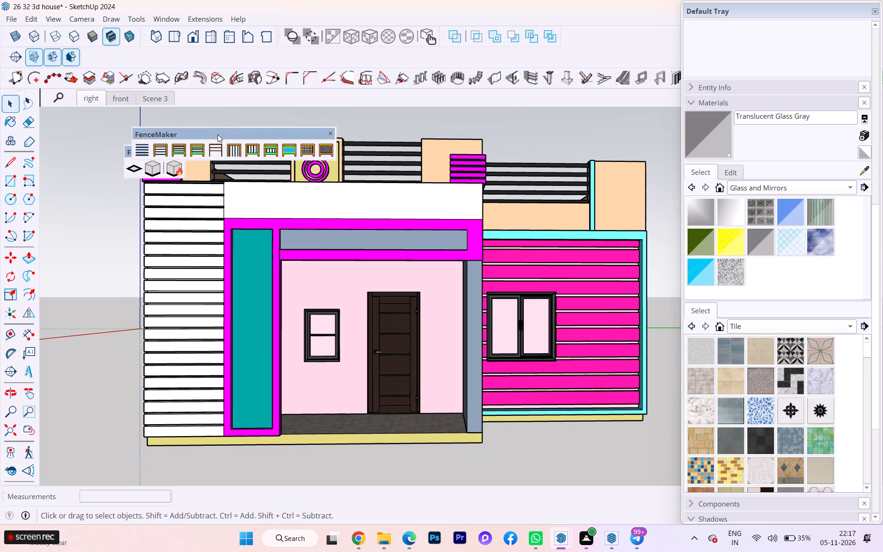
Move the FaceUp tool palette clear of the model and dock the FenceMaker palette beside the drawing tools.
drag(218, 134, 128, 99)
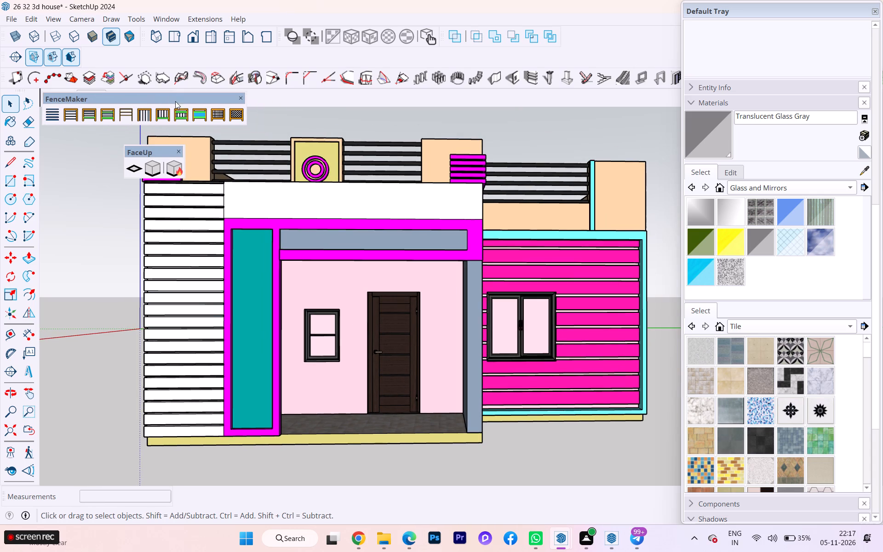
drag(158, 148, 81, 131)
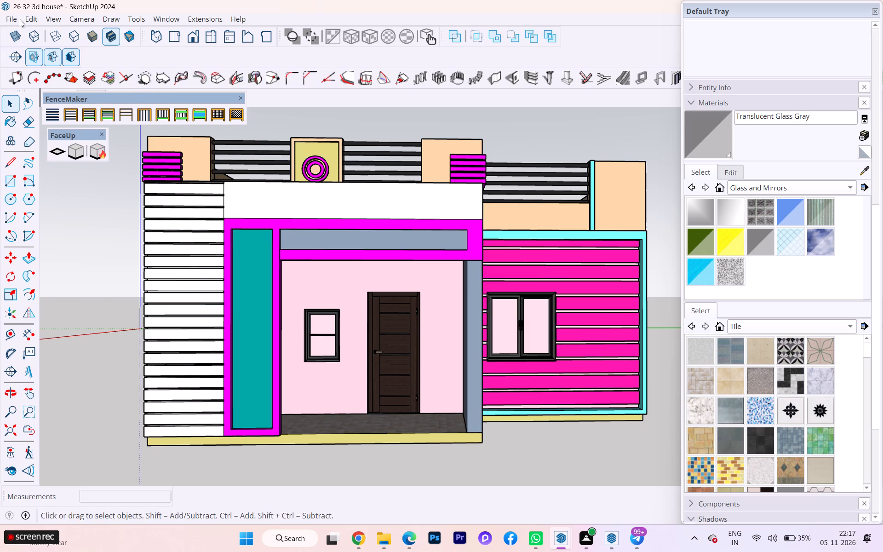
click(13, 18)
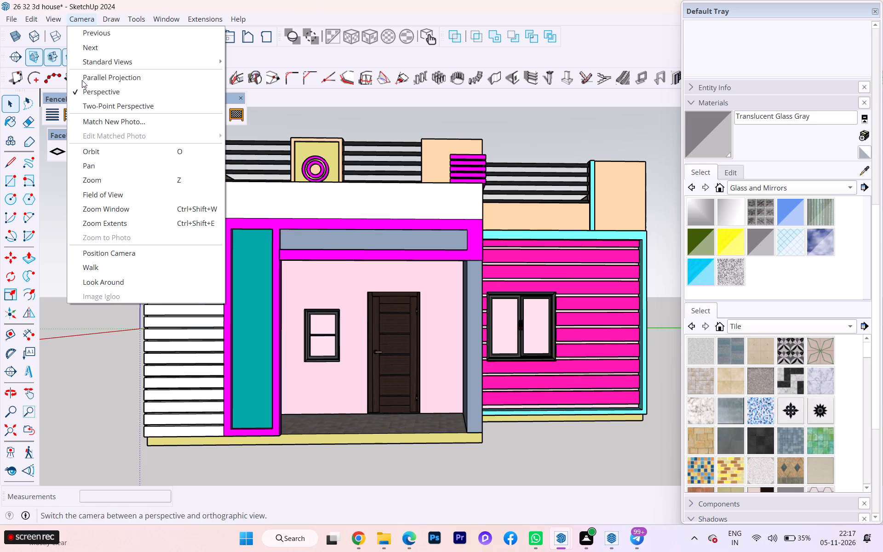
click(56, 178)
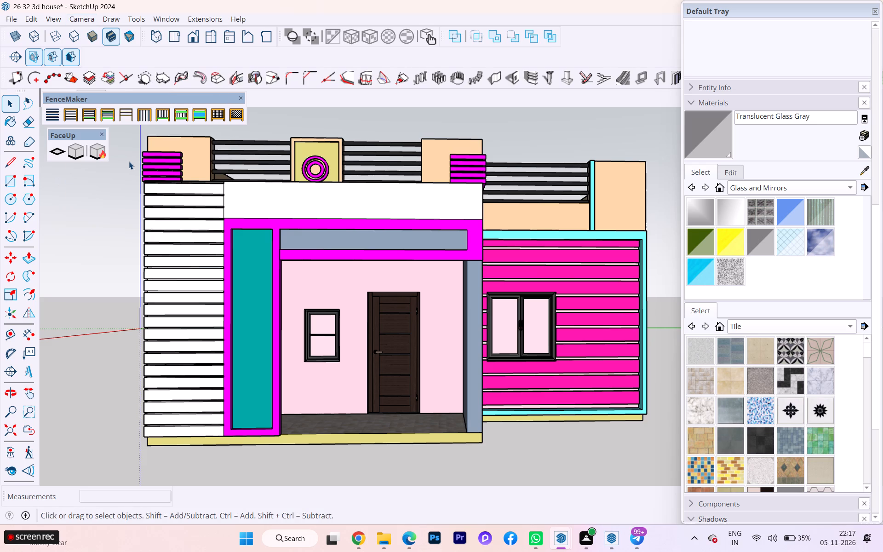
drag(154, 99, 86, 183)
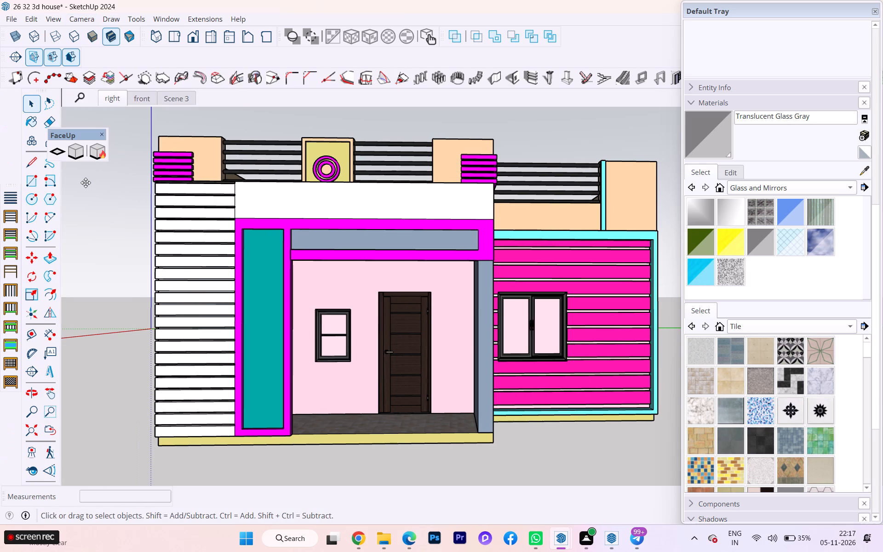
drag(86, 183, 85, 183)
Recall the front scene and Scene 3, and add a new scene after Scene 3.
click(143, 98)
click(172, 94)
right_click(186, 98)
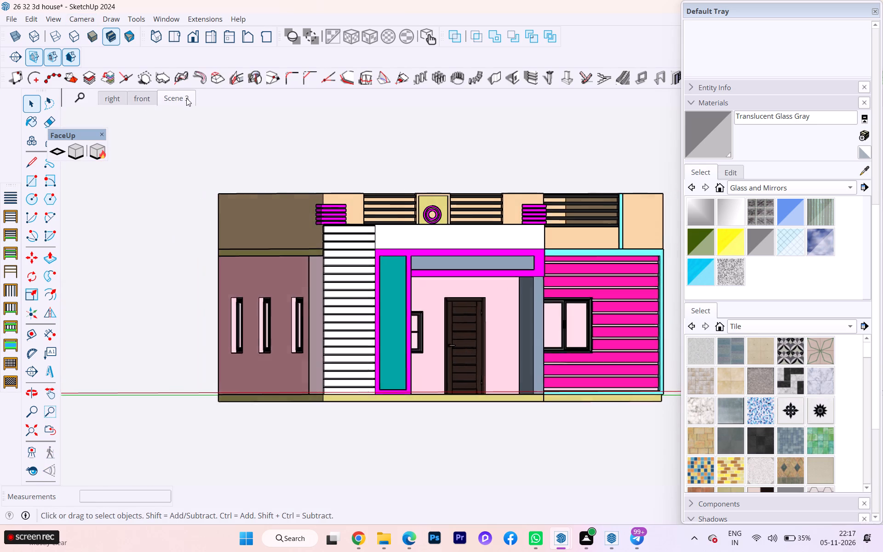
click(230, 142)
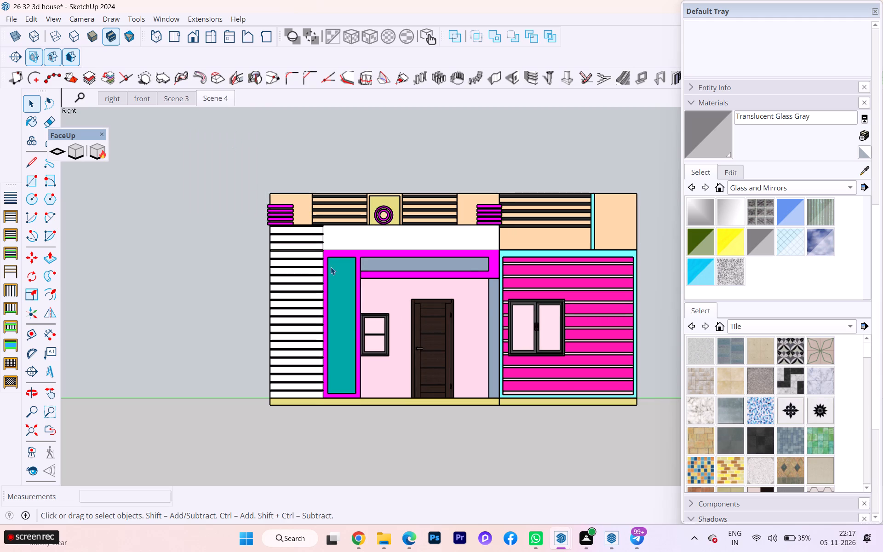
Switch the new scene's camera to Perspective.
scroll(627, 275, up, 2)
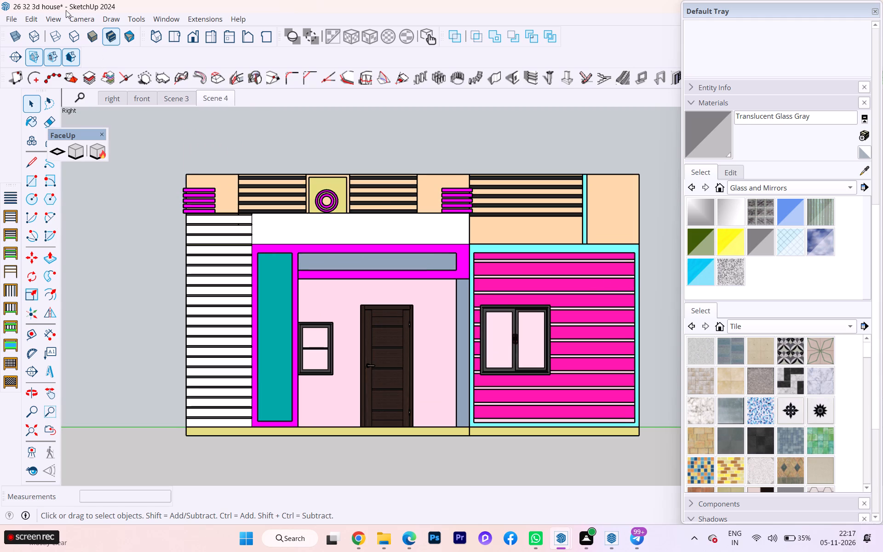
click(56, 17)
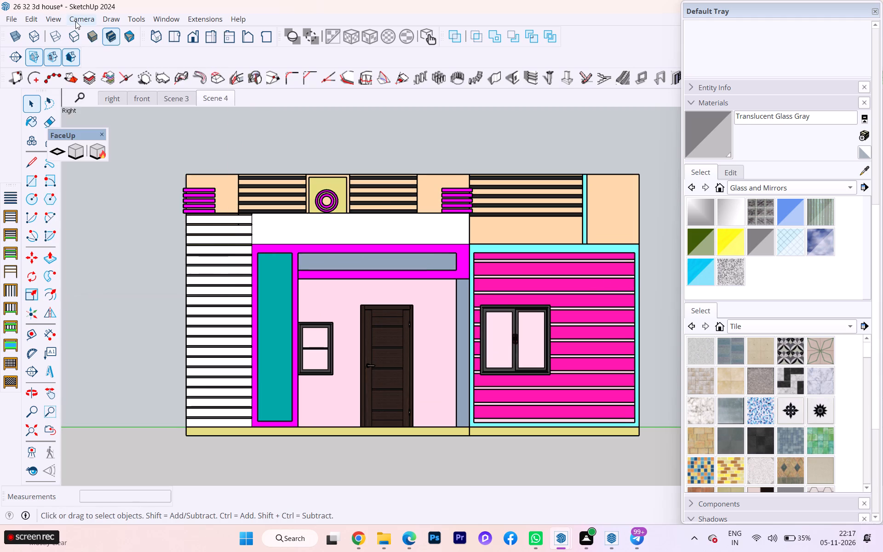
double_click(75, 21)
click(84, 88)
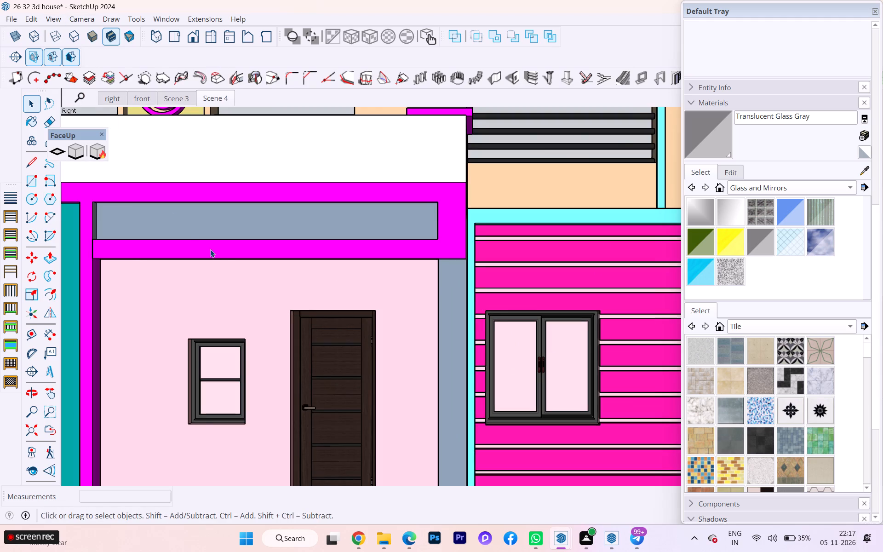
Examine the facade in perspective, including the porch, the slatted window wall and the parapet above it.
scroll(385, 278, down, 1)
scroll(388, 278, up, 2)
scroll(389, 278, down, 4)
scroll(390, 278, up, 2)
scroll(390, 278, down, 3)
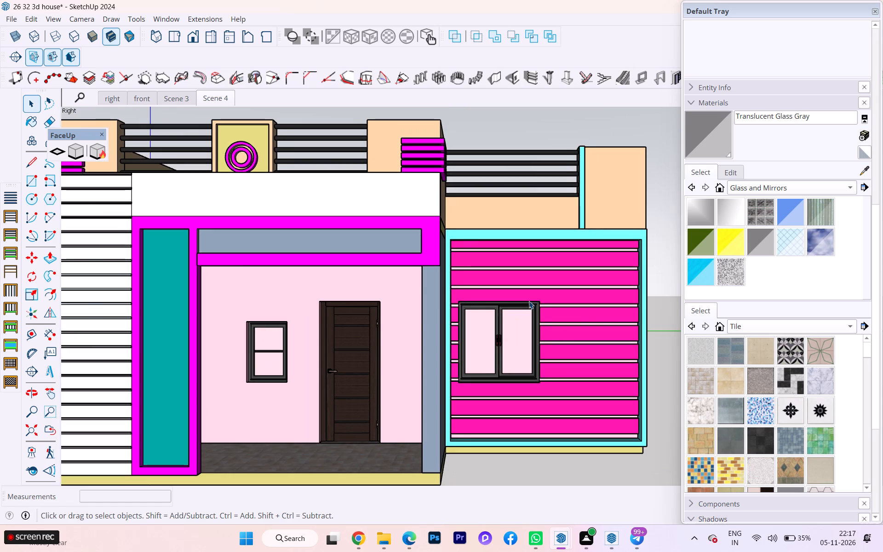
scroll(605, 315, down, 1)
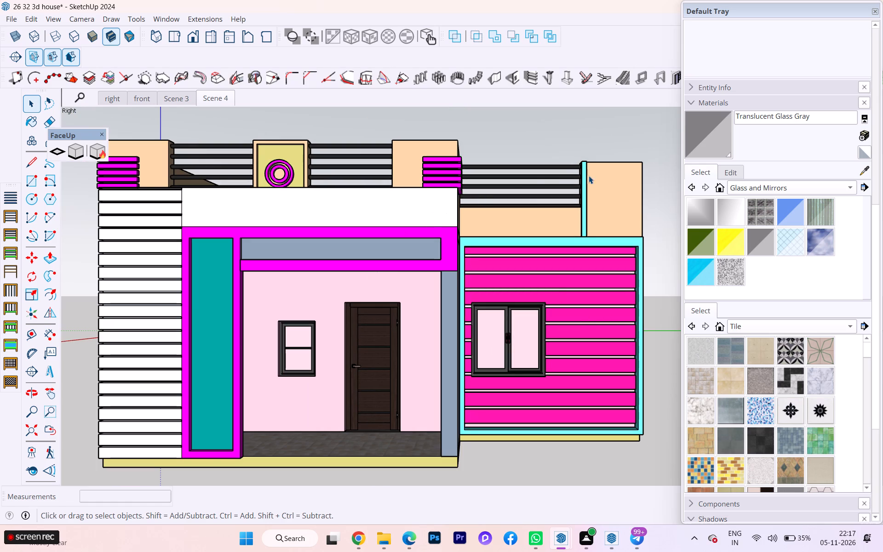
Inside the parapet group, draw a narrow vertical rectangle about 2' 3" by 3" on the end block's front face beside the cyan strip.
middle_drag(624, 197, 480, 342)
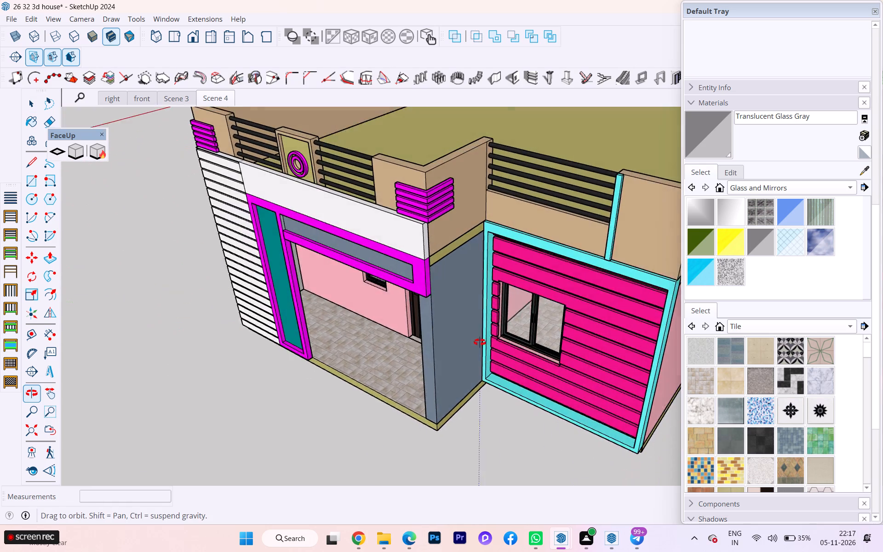
middle_drag(480, 342, 487, 333)
scroll(604, 181, up, 5)
scroll(505, 209, down, 3)
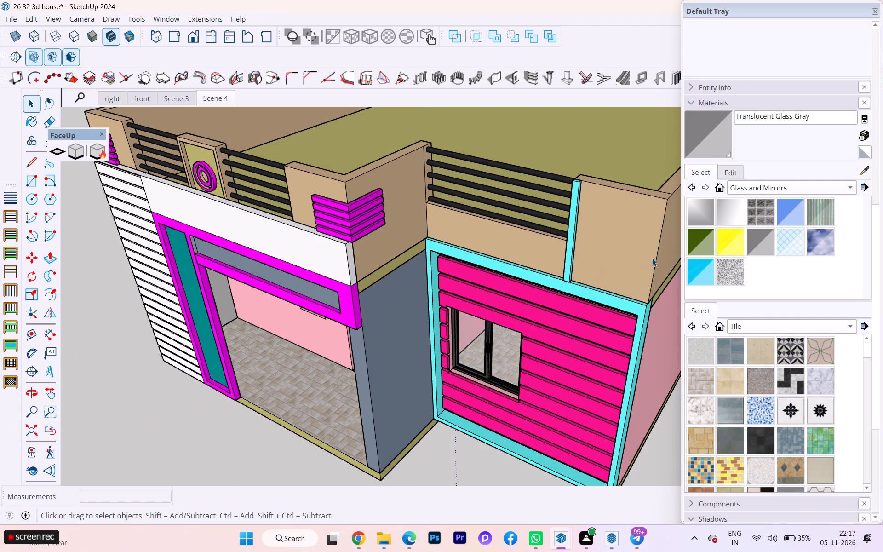
click(631, 245)
double_click(619, 230)
click(619, 230)
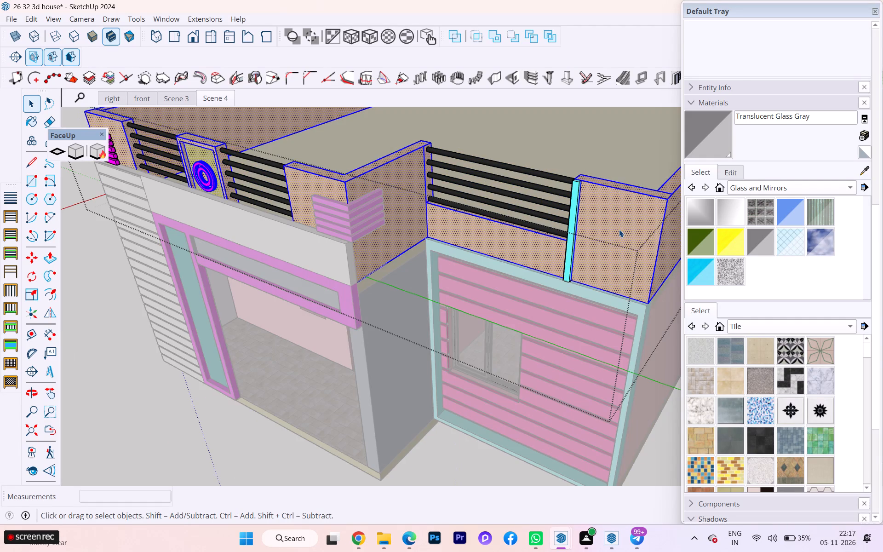
scroll(621, 229, up, 3)
double_click(621, 228)
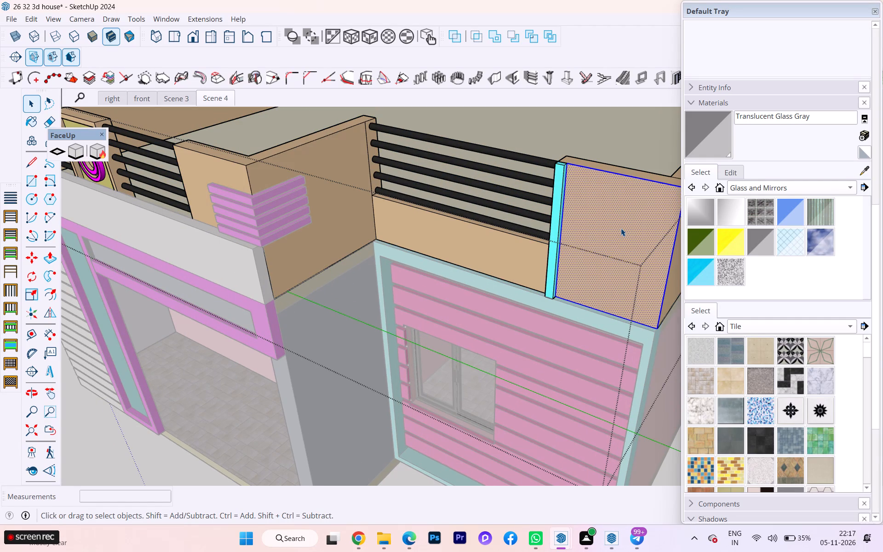
key(r)
click(617, 203)
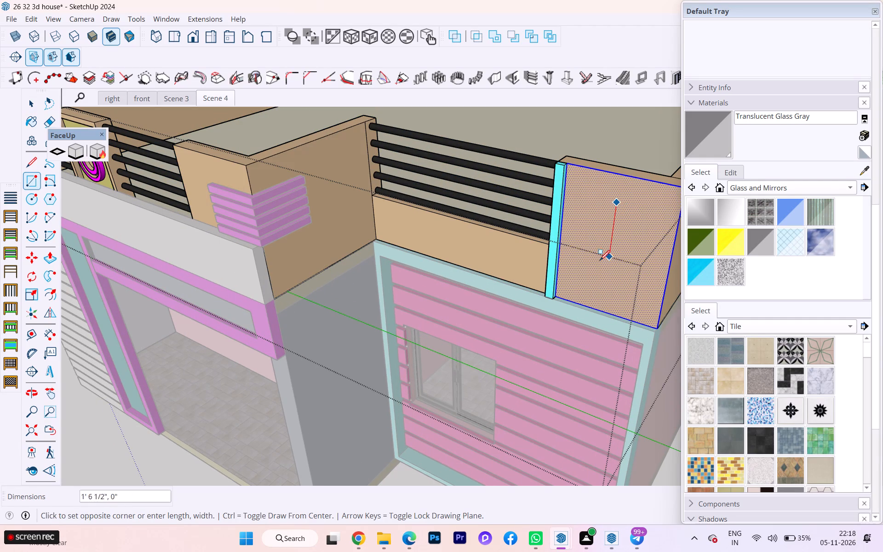
click(598, 277)
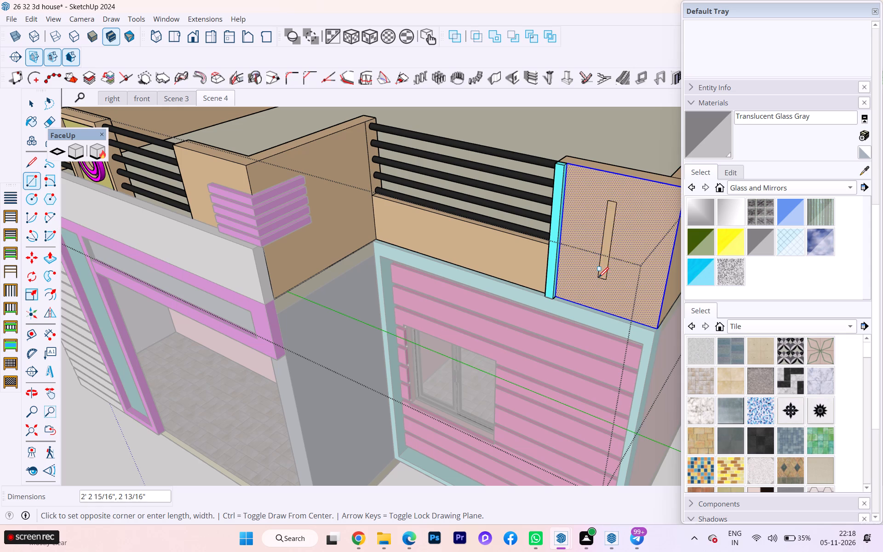
key(space)
Push the narrow vertical rectangle 6" into the parapet end block to form a recessed slot.
key(p)
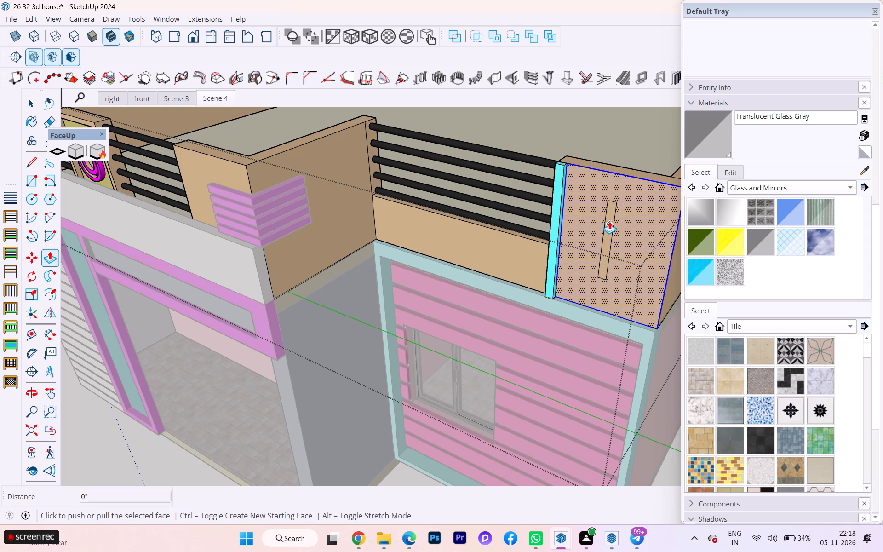
click(29, 108)
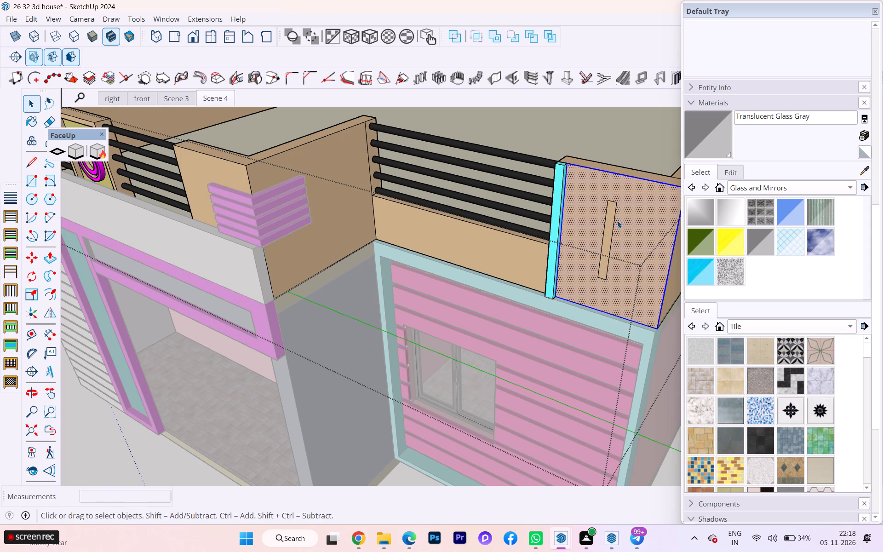
click(606, 222)
click(609, 214)
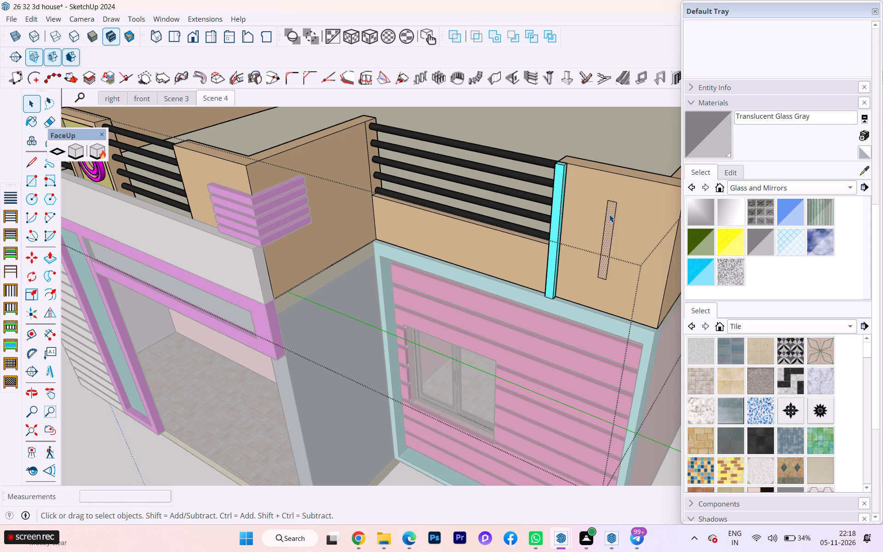
key(p)
click(609, 214)
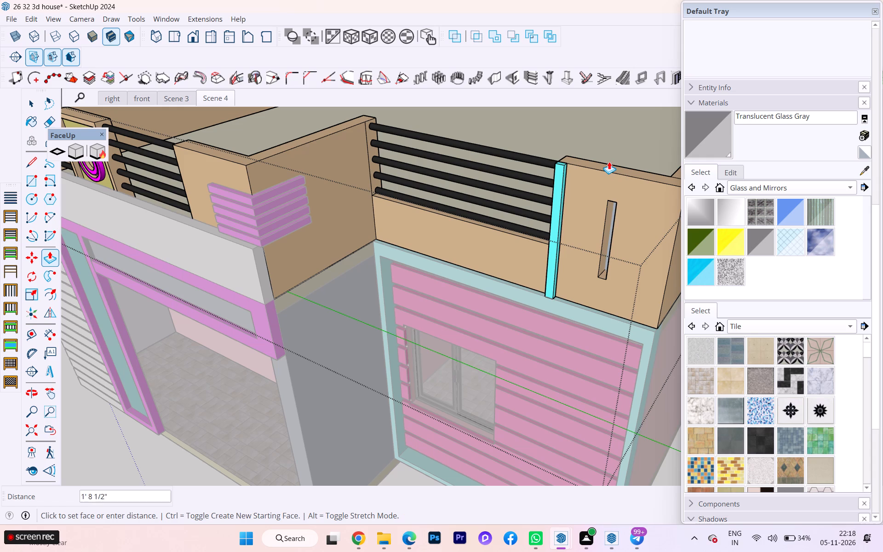
click(608, 161)
scroll(613, 219, down, 1)
middle_drag(613, 221, 620, 222)
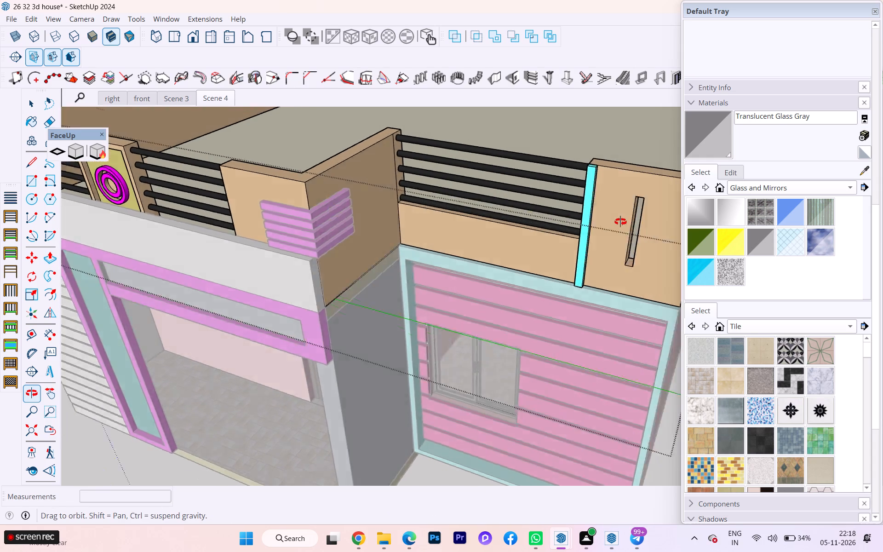
middle_drag(620, 222, 473, 222)
key(space)
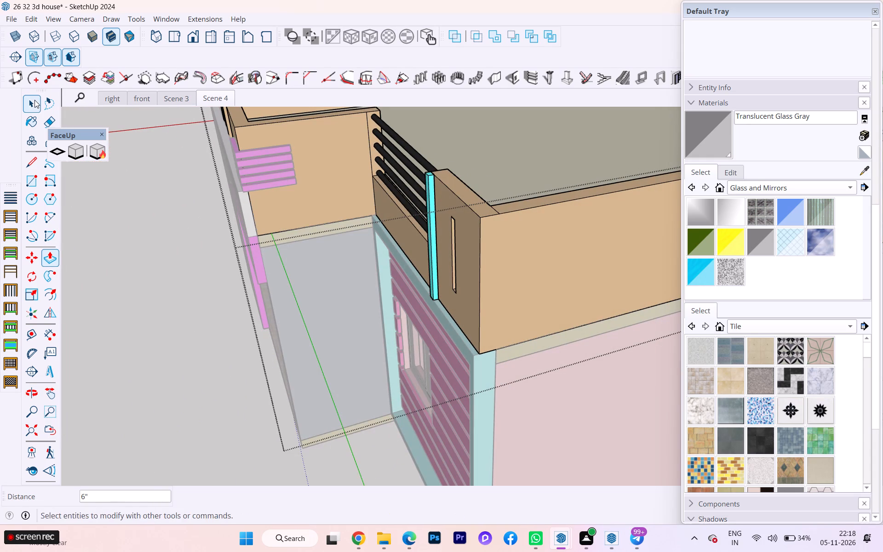
click(34, 101)
Draw a horizontal rectangle about 1' 1" long on the end block's front face, from beside the slot to the outer corner.
key(r)
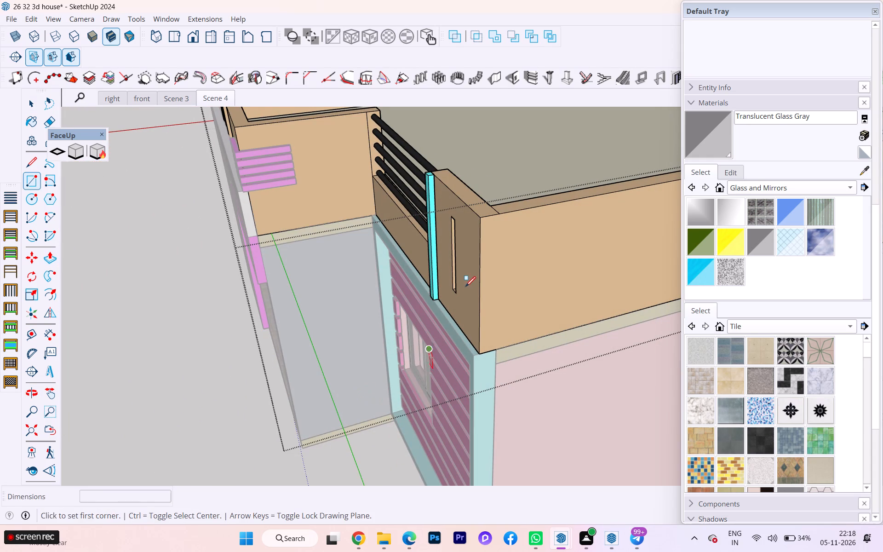
middle_drag(467, 285, 519, 276)
scroll(539, 230, down, 1)
scroll(539, 230, up, 3)
click(529, 215)
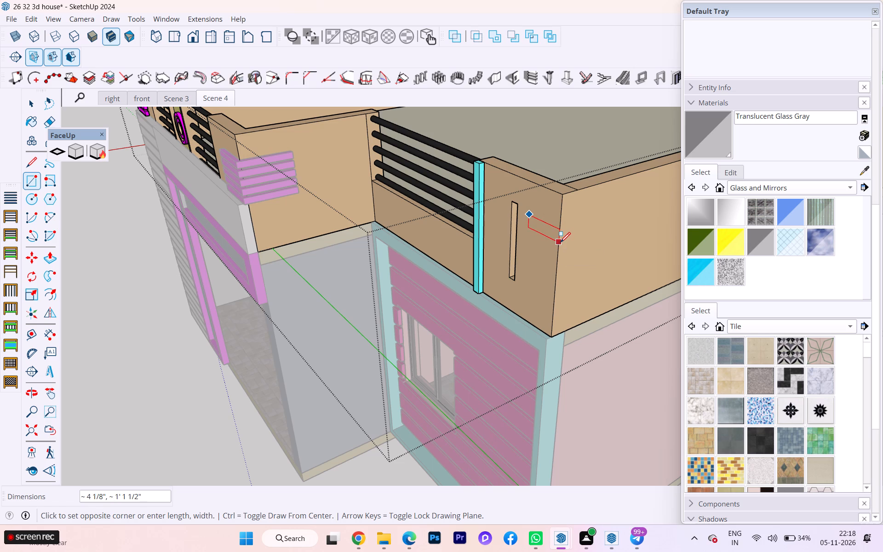
click(560, 239)
scroll(539, 237, up, 2)
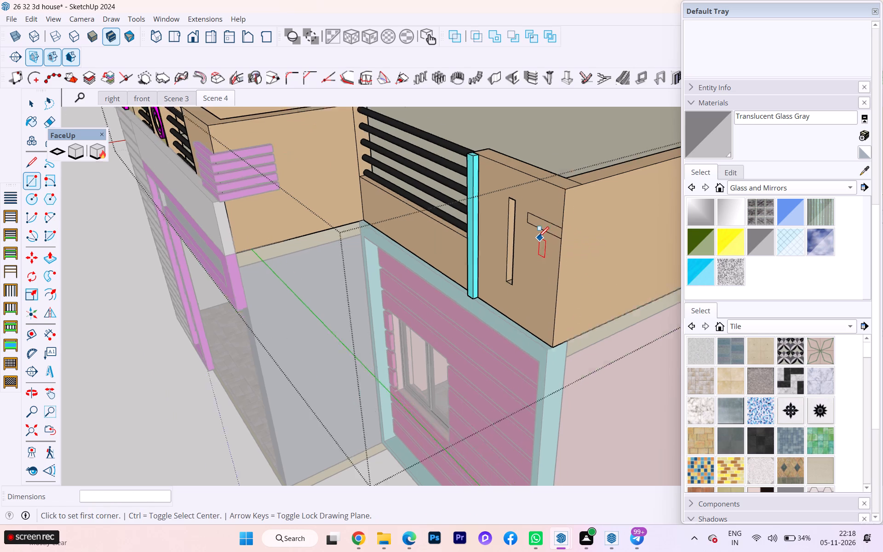
Draw a matching 3" by 1' 1" rectangle on the end block's side face, continuing the front rectangle around the corner.
scroll(539, 237, up, 5)
scroll(571, 233, down, 1)
scroll(572, 233, up, 3)
click(577, 243)
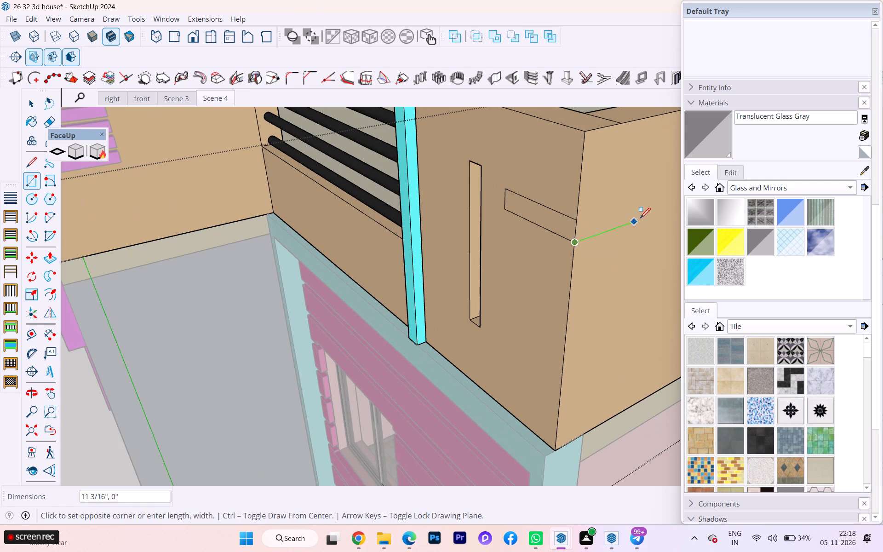
click(580, 220)
click(648, 196)
scroll(560, 238, up, 1)
scroll(559, 238, down, 1)
middle_drag(555, 243, 446, 258)
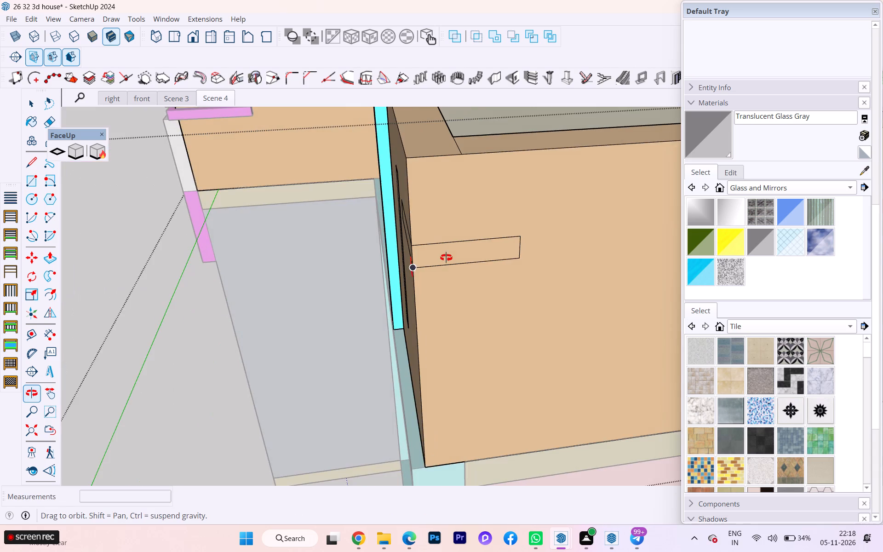
middle_drag(446, 258, 507, 255)
key(space)
scroll(506, 248, up, 6)
scroll(466, 257, down, 1)
middle_drag(471, 259, 581, 245)
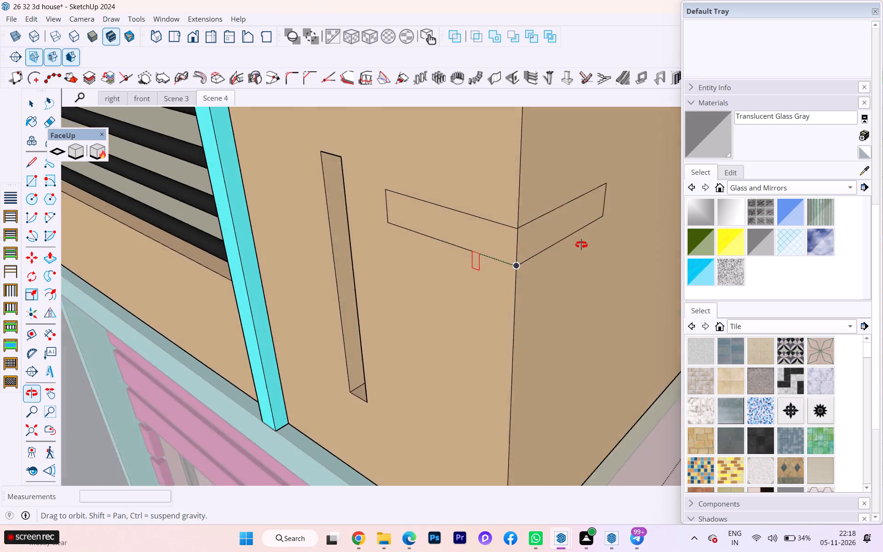
Select the front and side corner rectangles on the parapet end block and make them one component.
middle_drag(581, 245, 636, 242)
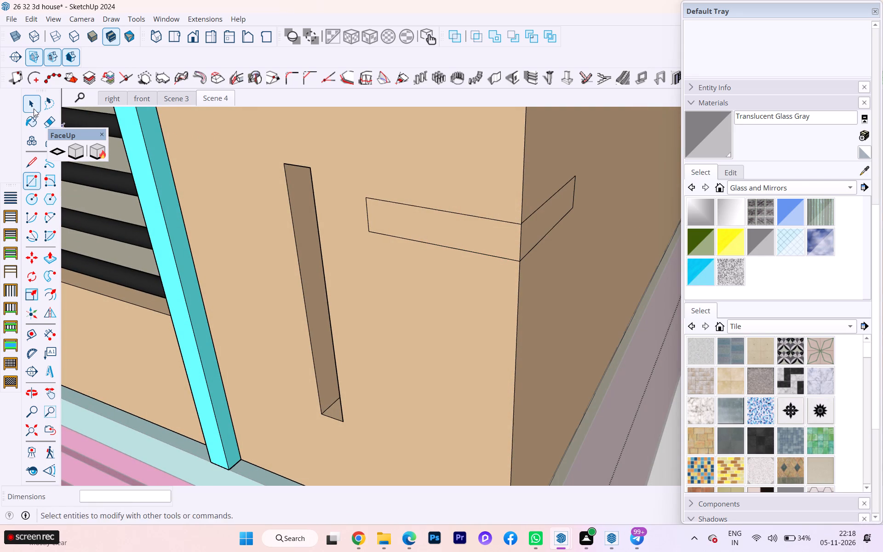
click(34, 109)
click(490, 223)
ctrl+click(542, 231)
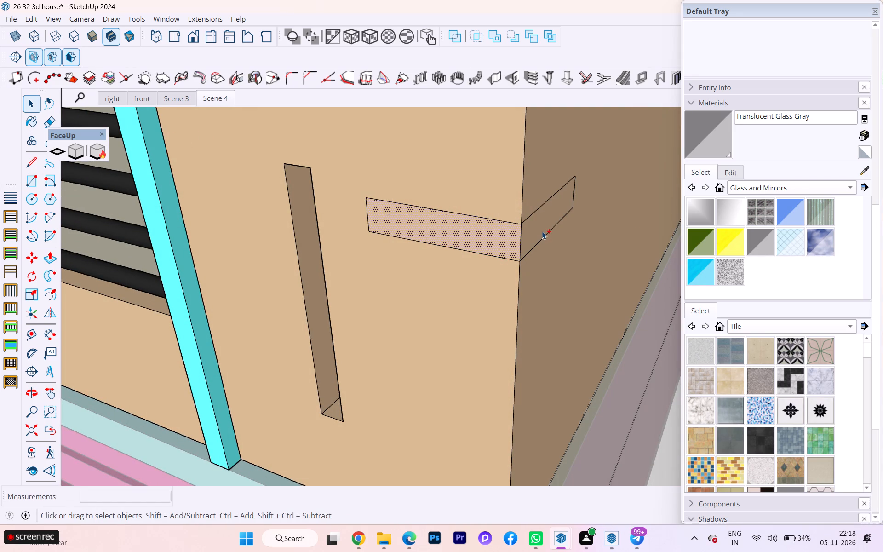
double_click(493, 238)
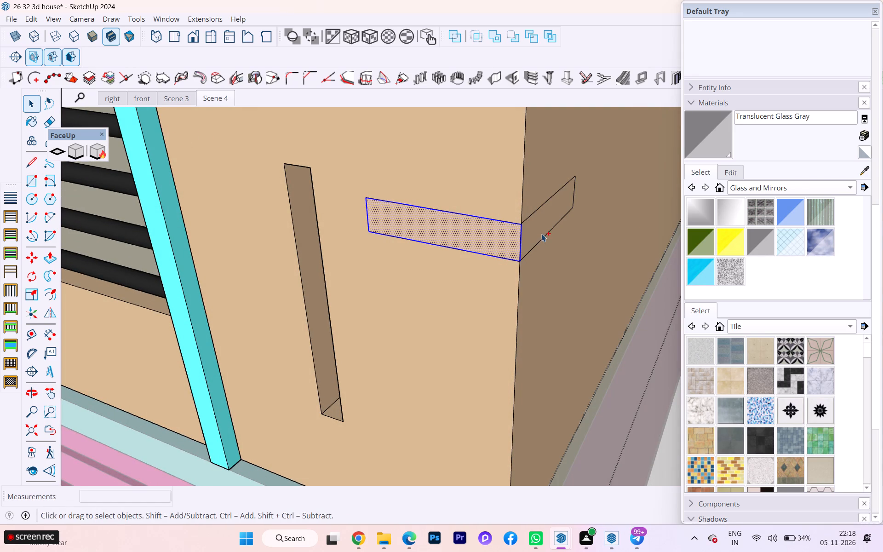
ctrl+double_click(541, 234)
ctrl+right_click(541, 234)
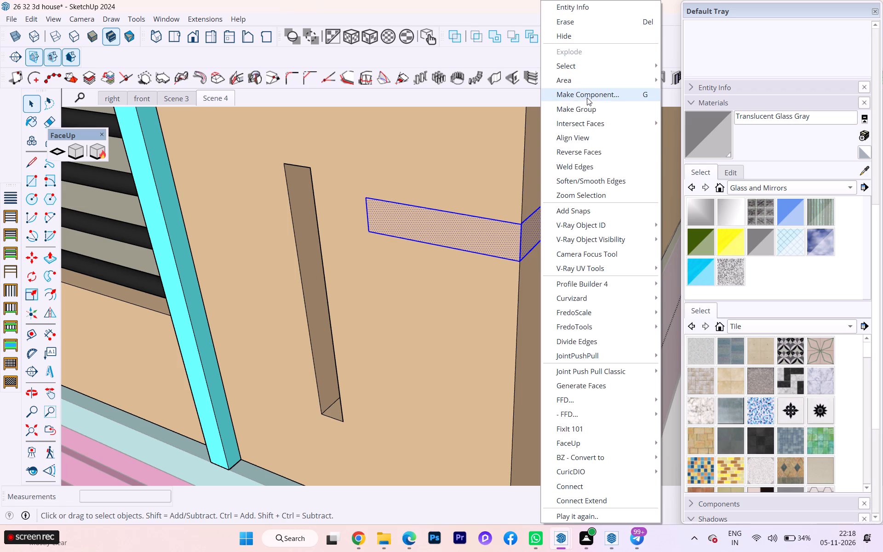
click(587, 98)
click(446, 405)
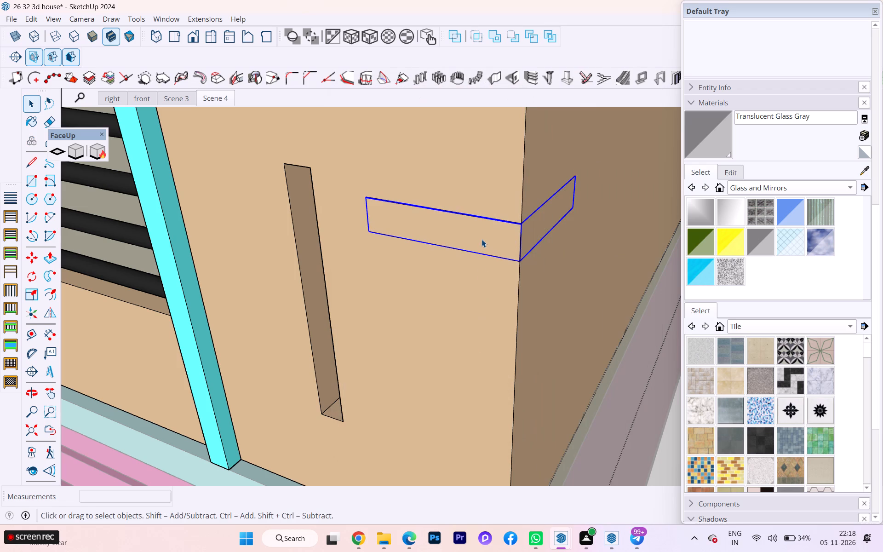
Inside the new component, extrude the front face and the side face outward by 2" each to form a wraparound band.
double_click(482, 239)
key(p)
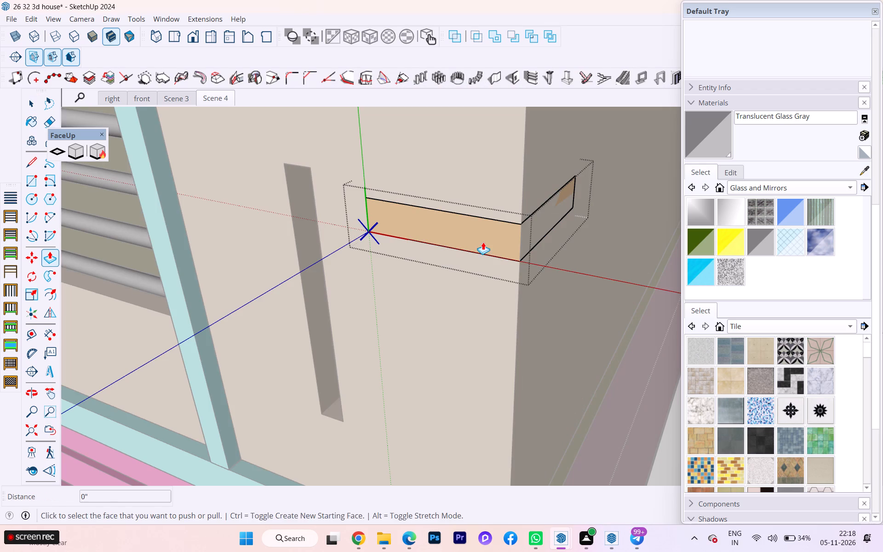
click(483, 242)
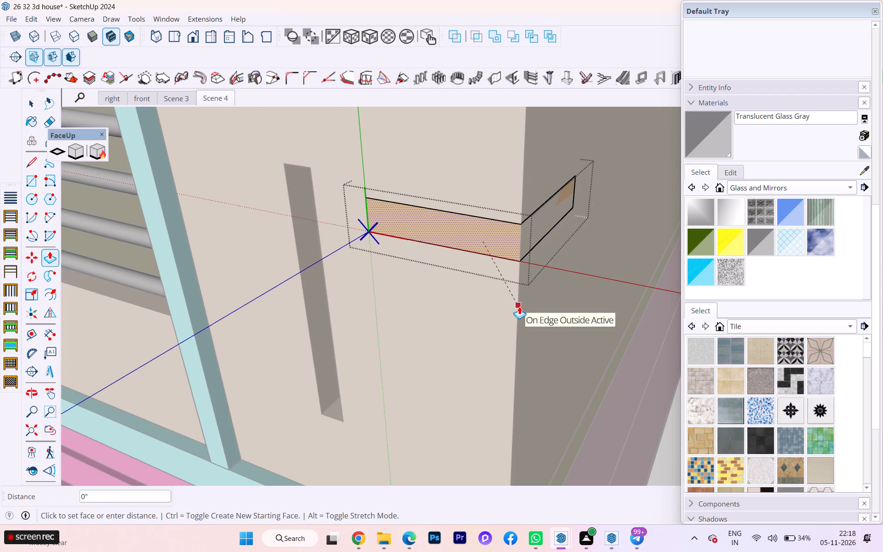
key(2)
key(Return)
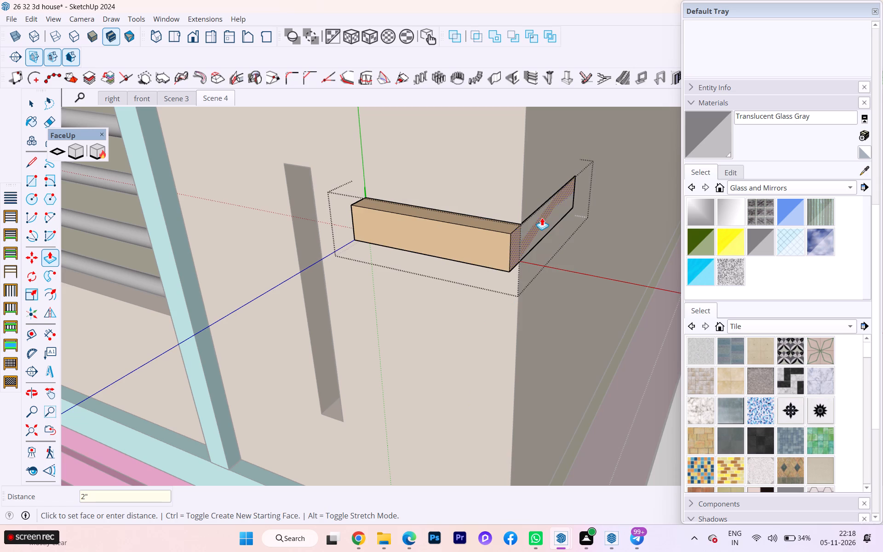
click(532, 220)
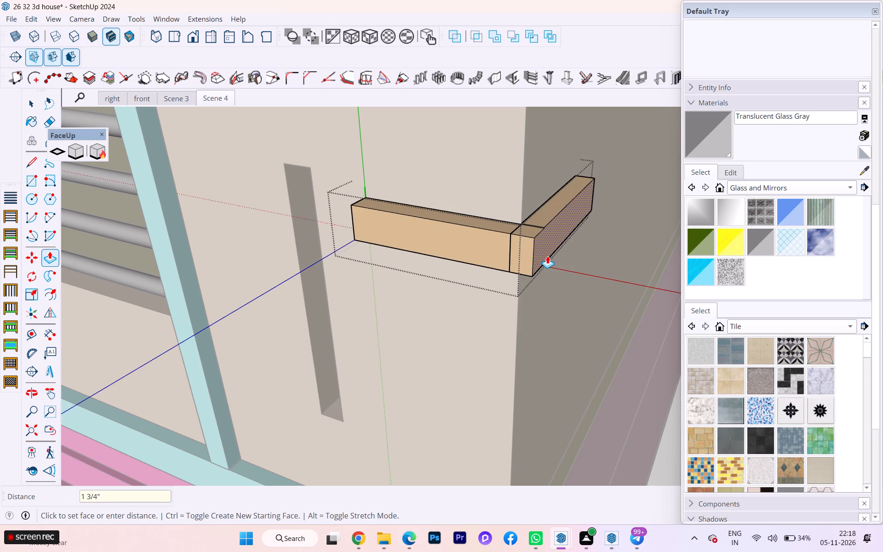
key(2)
key(Return)
Erase the leftover seam edges on the top and front of the band near the block's corner.
scroll(438, 254, down, 1)
scroll(514, 241, up, 7)
scroll(519, 236, down, 1)
scroll(519, 236, up, 3)
scroll(519, 236, down, 5)
scroll(506, 236, up, 3)
key(space)
key(e)
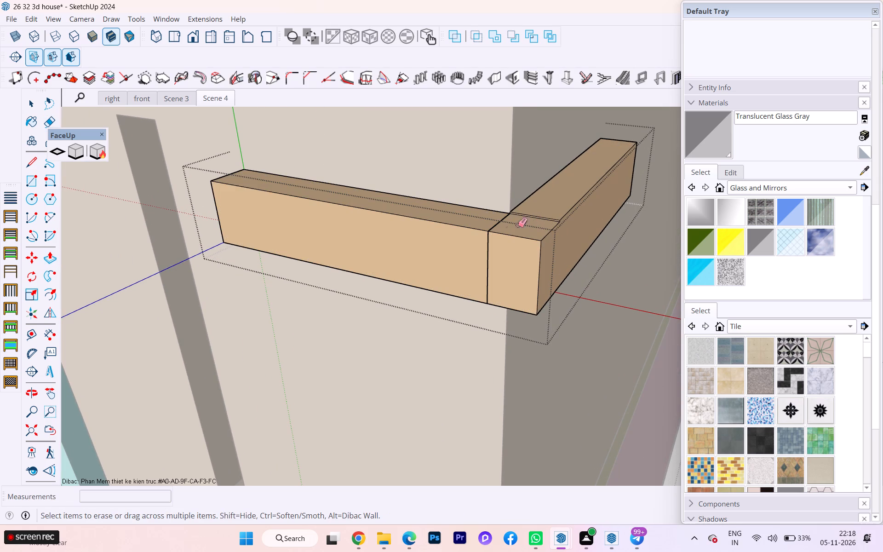
shift+click(498, 223)
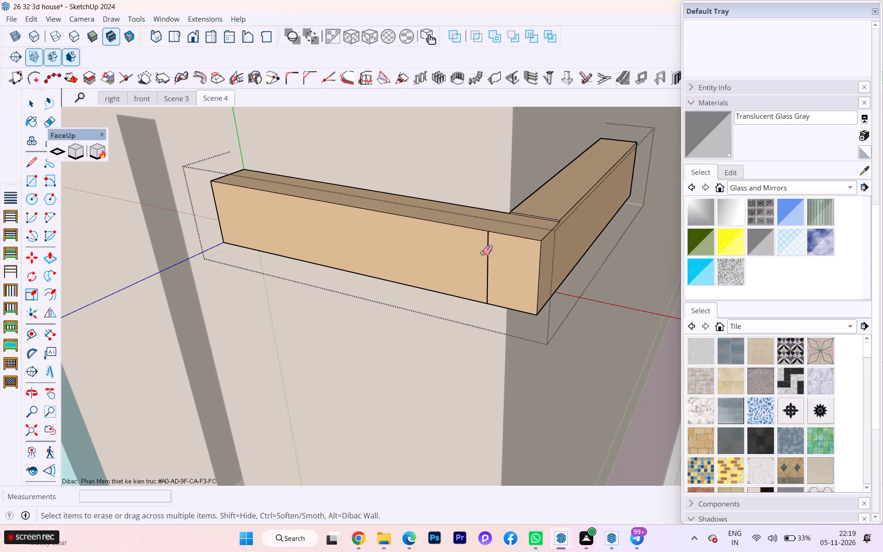
shift+click(489, 253)
Push/pull the side arm's top face level with the front arm's top to remove the small step between them.
scroll(558, 215, up, 4)
scroll(613, 204, down, 2)
scroll(613, 204, up, 1)
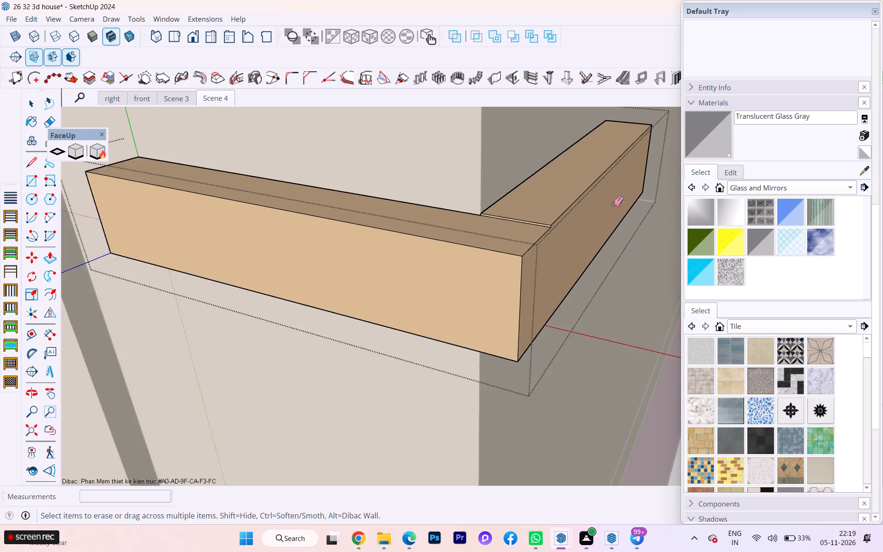
scroll(572, 230, up, 5)
middle_drag(557, 253, 478, 359)
scroll(603, 182, up, 2)
scroll(603, 181, down, 1)
scroll(603, 181, up, 3)
scroll(602, 181, down, 1)
scroll(602, 181, up, 1)
scroll(550, 218, up, 3)
scroll(548, 219, down, 4)
scroll(545, 221, up, 1)
scroll(545, 221, down, 2)
scroll(545, 222, up, 10)
scroll(557, 241, down, 1)
scroll(557, 242, up, 1)
scroll(559, 244, down, 1)
scroll(559, 245, up, 3)
scroll(608, 291, down, 1)
scroll(609, 291, up, 1)
scroll(613, 291, down, 4)
scroll(614, 291, up, 3)
middle_drag(611, 274, 600, 204)
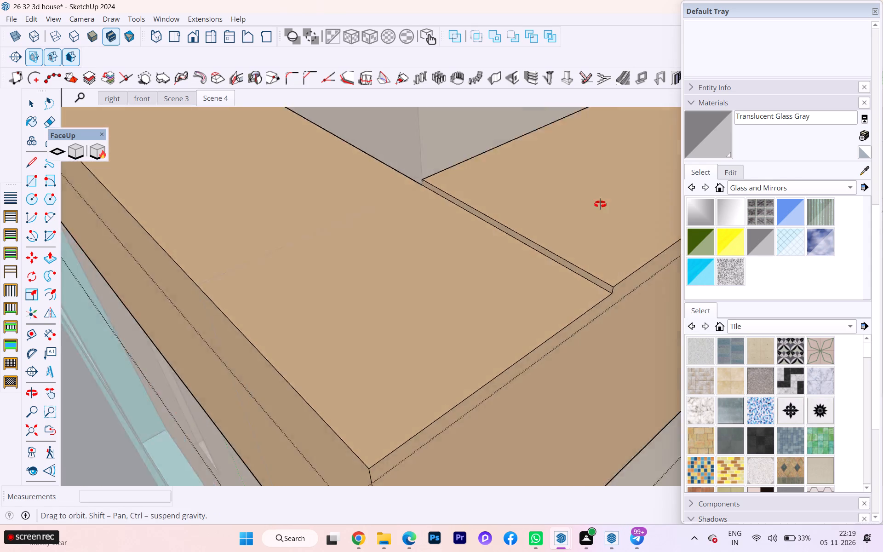
middle_drag(600, 204, 512, 170)
scroll(504, 255, down, 2)
middle_drag(506, 257, 491, 172)
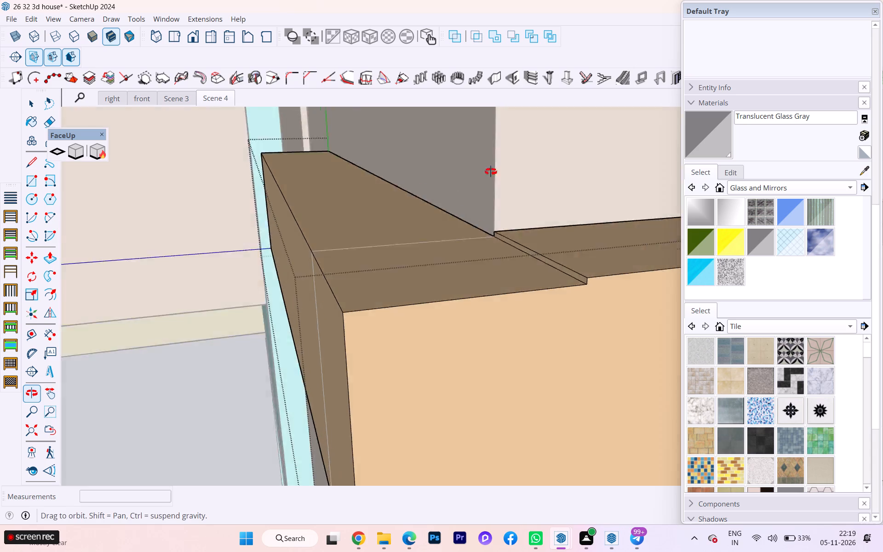
middle_drag(491, 172, 457, 212)
scroll(468, 293, down, 3)
middle_drag(423, 315, 459, 380)
scroll(448, 365, down, 1)
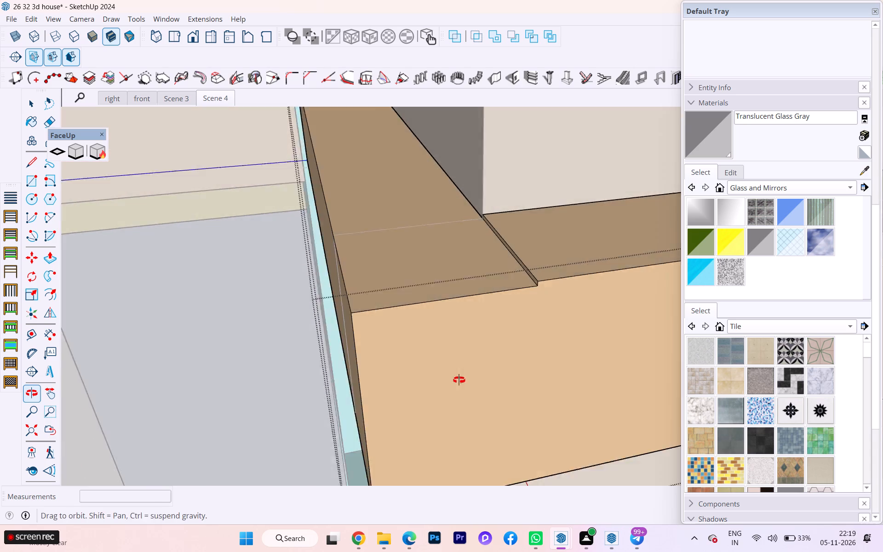
middle_drag(459, 380, 465, 389)
key(p)
click(546, 259)
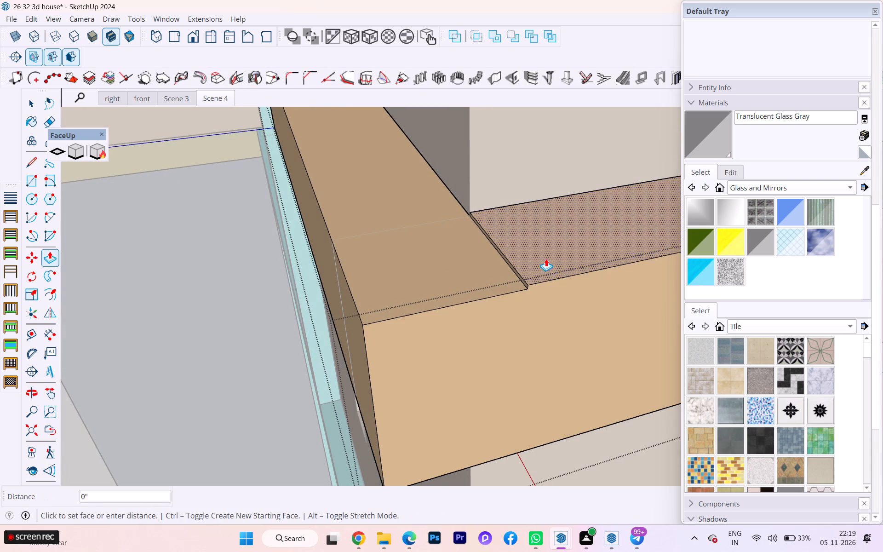
click(505, 289)
key(space)
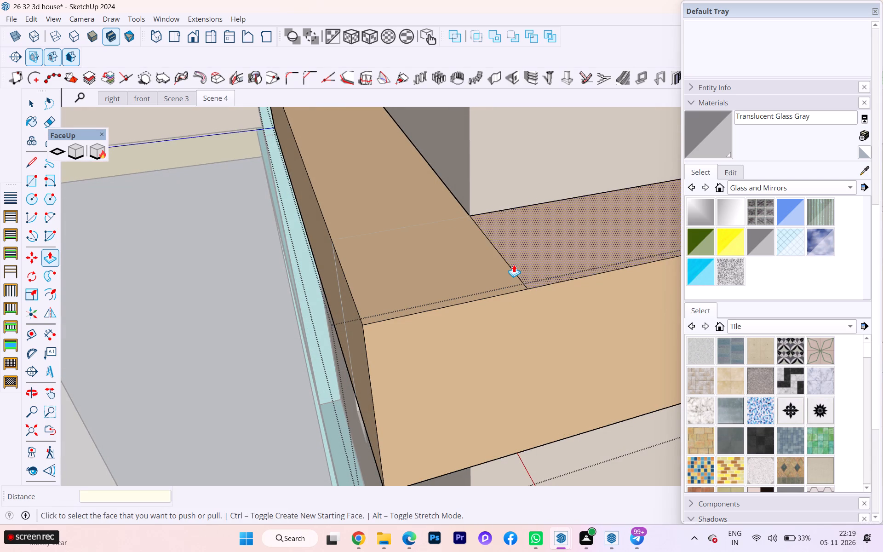
Erase the seam line across the band's top where the two arms meet.
key(e)
click(507, 267)
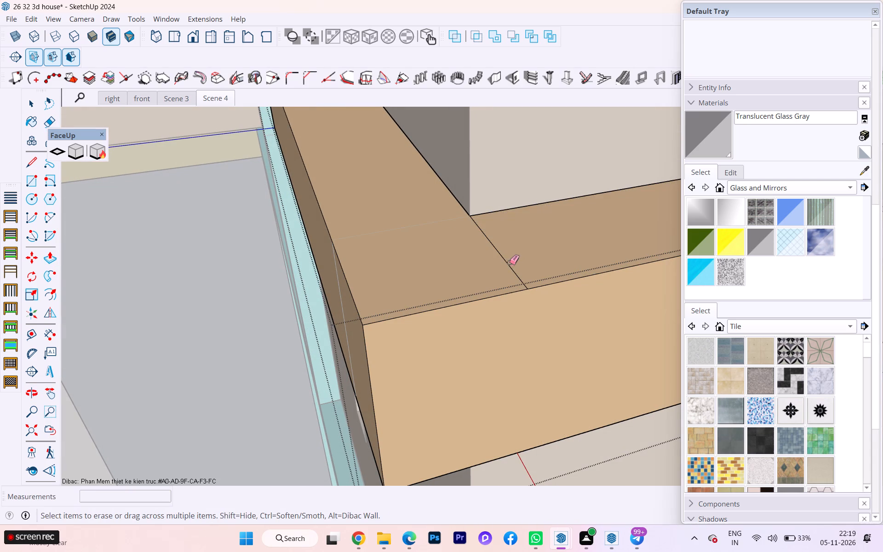
click(509, 262)
scroll(366, 312, down, 1)
middle_drag(366, 312, 550, 230)
scroll(556, 235, down, 3)
scroll(557, 235, up, 1)
scroll(558, 236, down, 2)
scroll(583, 233, up, 1)
scroll(583, 233, down, 1)
scroll(583, 233, up, 1)
scroll(583, 233, down, 1)
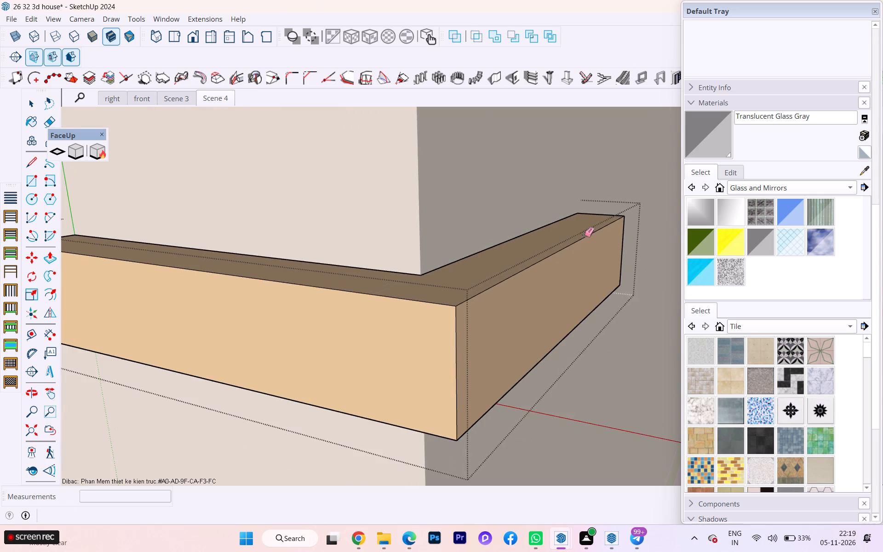
scroll(584, 235, down, 6)
scroll(579, 259, up, 7)
scroll(579, 259, down, 2)
key(space)
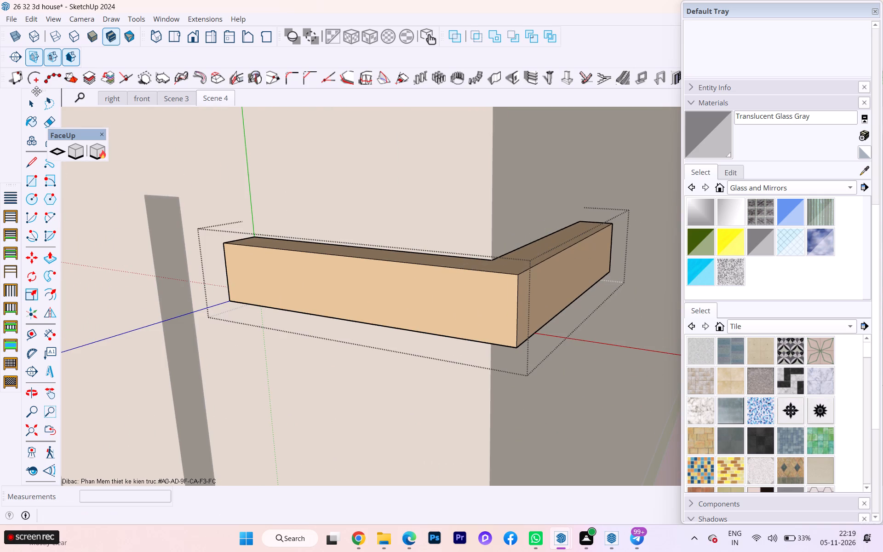
Paint the whole corner band with 0127_Magenta sampled from the neighbouring block's bands, and close the band component.
click(31, 109)
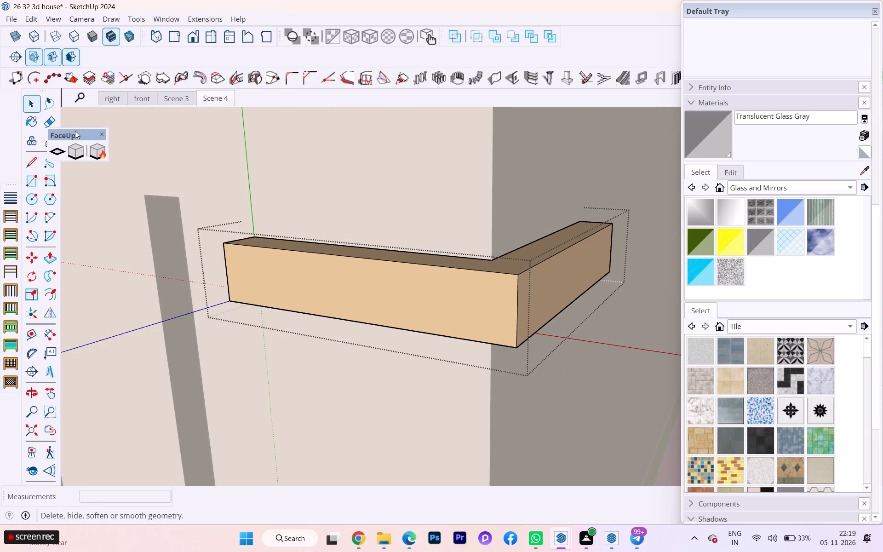
triple_click(454, 304)
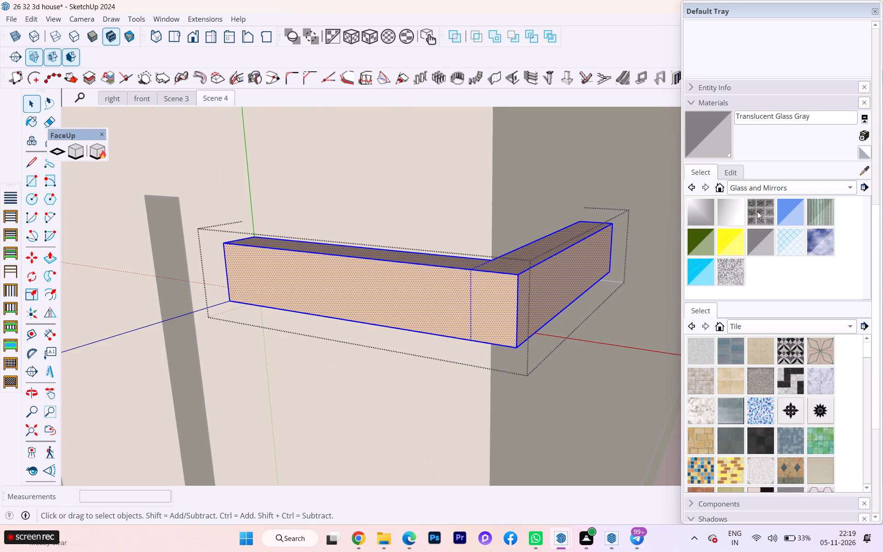
click(866, 168)
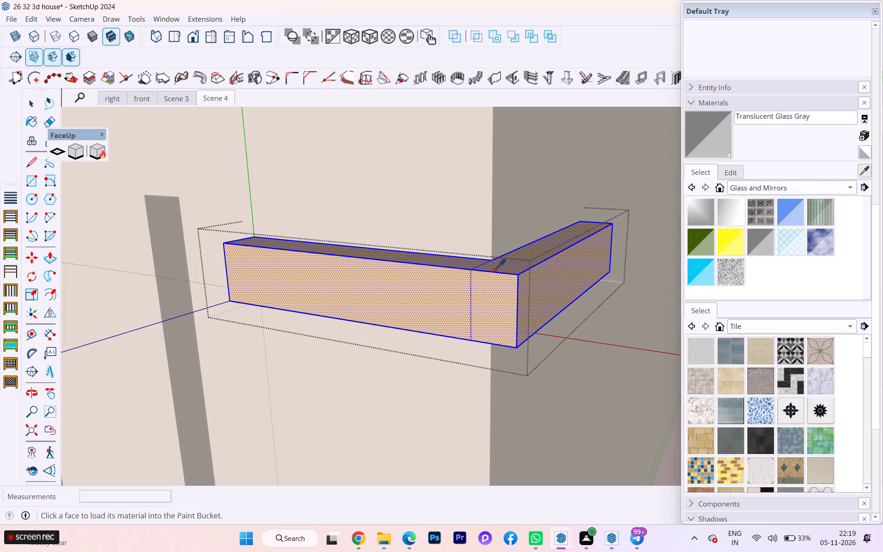
scroll(479, 277, down, 1)
scroll(478, 277, up, 1)
scroll(477, 277, down, 11)
scroll(477, 274, up, 3)
scroll(558, 264, down, 2)
scroll(573, 269, up, 1)
scroll(575, 270, down, 13)
scroll(585, 281, up, 3)
scroll(585, 282, down, 3)
scroll(586, 284, up, 1)
scroll(586, 285, down, 1)
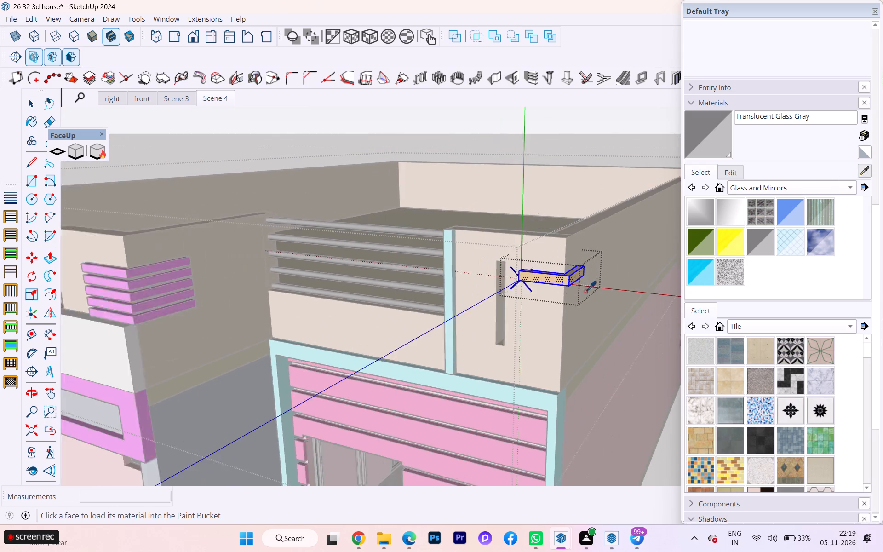
click(178, 279)
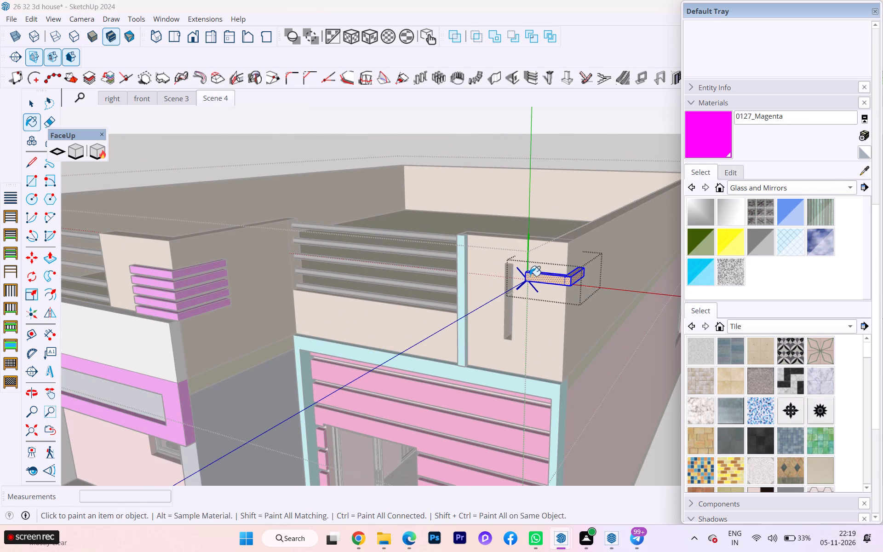
click(535, 276)
click(29, 108)
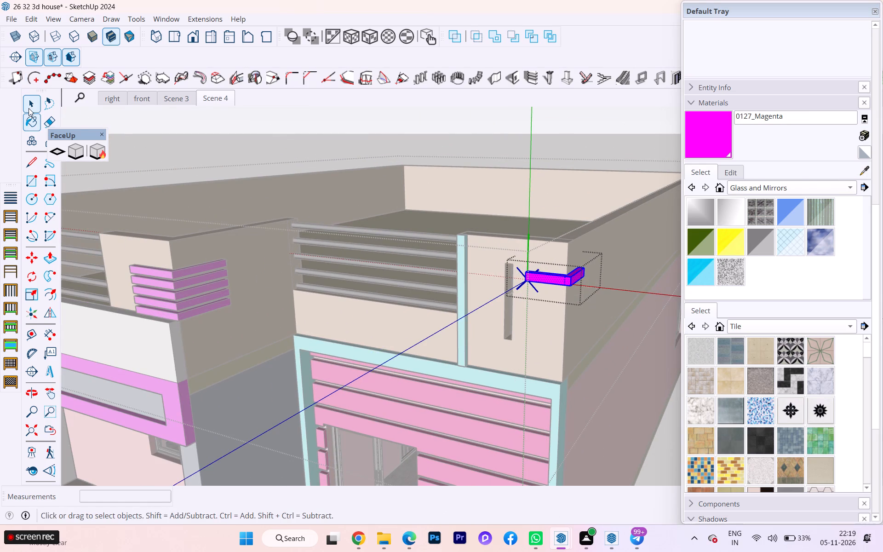
scroll(411, 298, down, 1)
scroll(410, 298, up, 1)
scroll(400, 298, down, 3)
scroll(293, 328, up, 2)
click(640, 448)
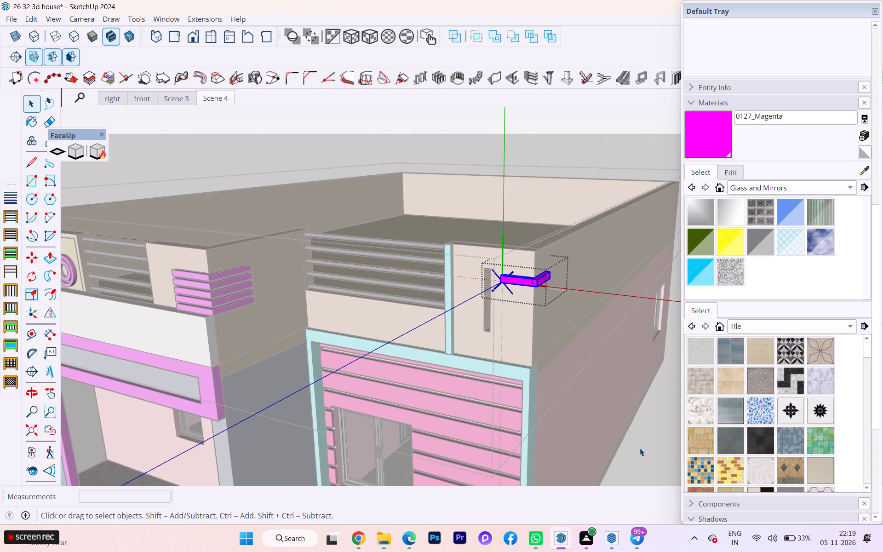
Copy the magenta corner band straight down at about 3 11/16" spacing, making four copies below the original.
scroll(530, 274, up, 2)
click(533, 279)
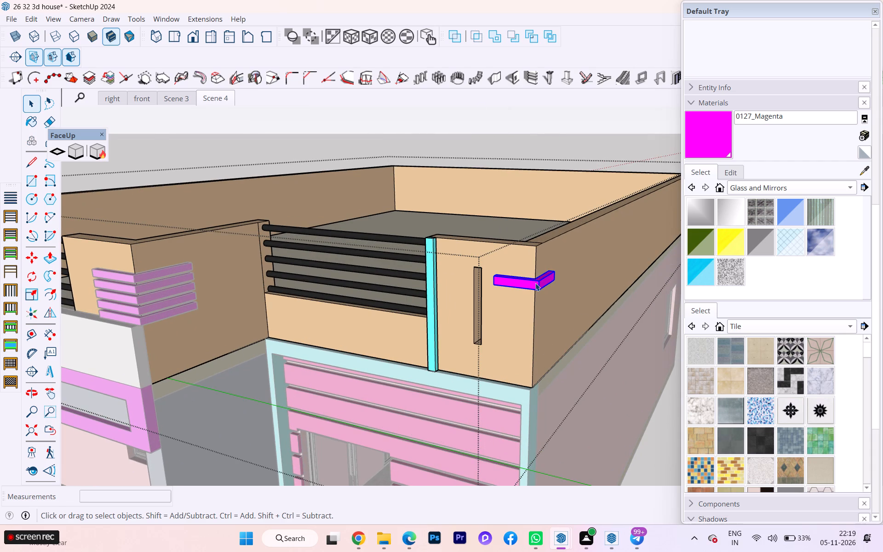
key(m)
scroll(536, 283, up, 4)
click(539, 296)
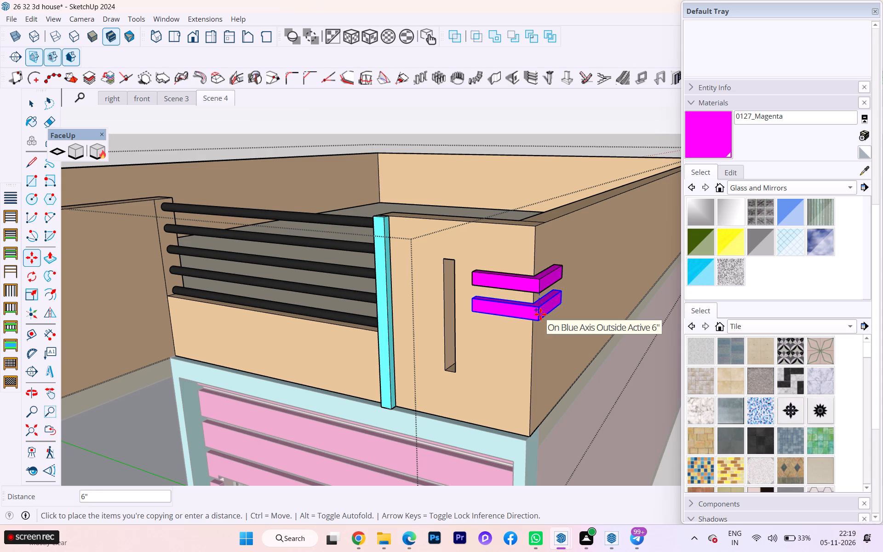
key(Up)
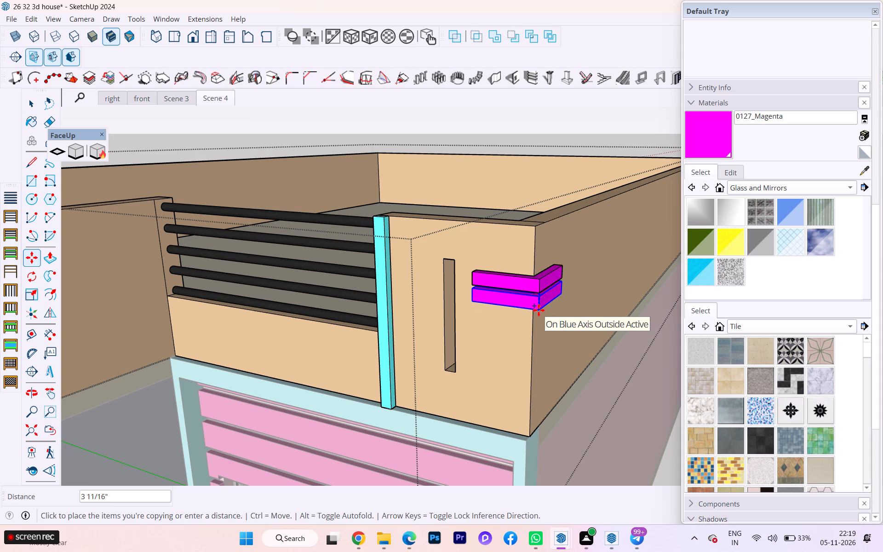
click(539, 310)
key(4)
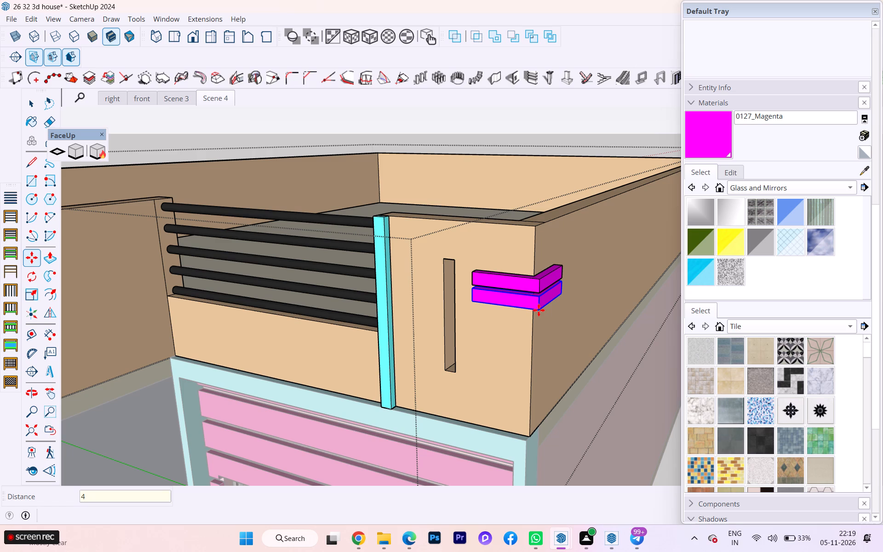
key(BackSpace)
text(*4)
key(Return)
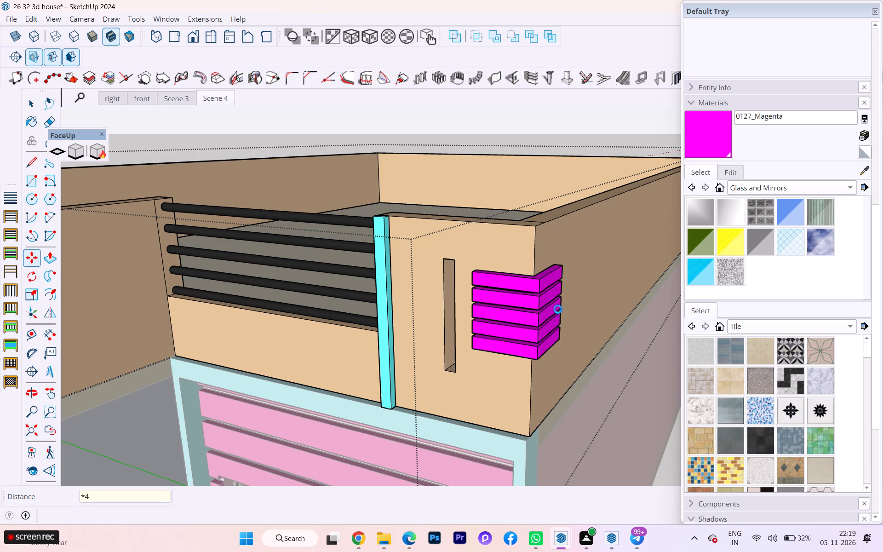
scroll(558, 305, up, 2)
scroll(559, 298, down, 1)
scroll(559, 298, up, 1)
scroll(559, 298, down, 2)
scroll(559, 298, up, 1)
scroll(559, 298, down, 8)
scroll(572, 273, up, 1)
scroll(572, 273, down, 12)
scroll(565, 259, up, 1)
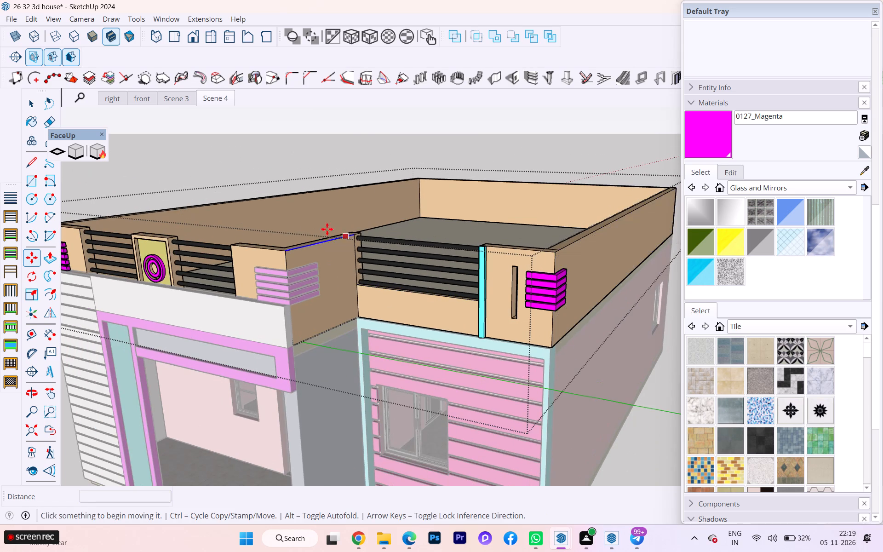
scroll(318, 224, down, 4)
scroll(319, 233, up, 2)
scroll(322, 215, down, 1)
scroll(323, 215, up, 2)
scroll(323, 215, down, 1)
click(37, 111)
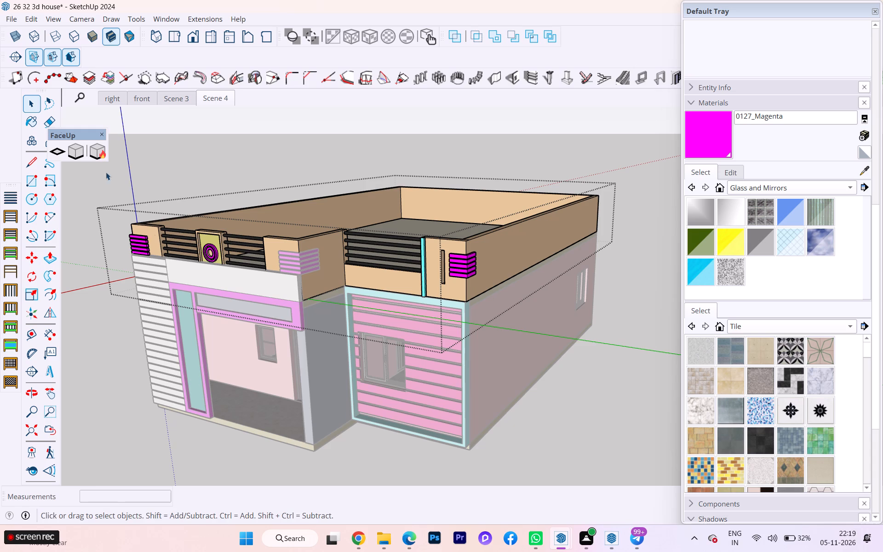
Close the parapet component that is open for editing.
click(223, 453)
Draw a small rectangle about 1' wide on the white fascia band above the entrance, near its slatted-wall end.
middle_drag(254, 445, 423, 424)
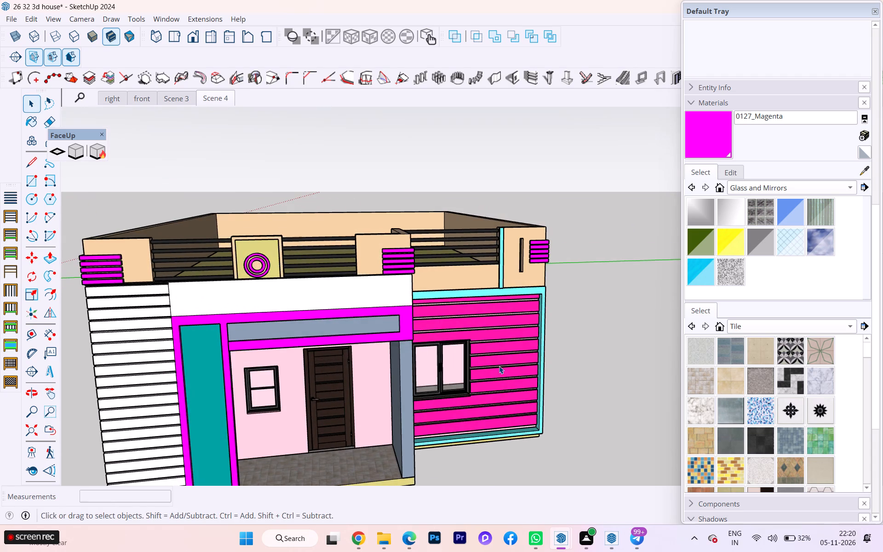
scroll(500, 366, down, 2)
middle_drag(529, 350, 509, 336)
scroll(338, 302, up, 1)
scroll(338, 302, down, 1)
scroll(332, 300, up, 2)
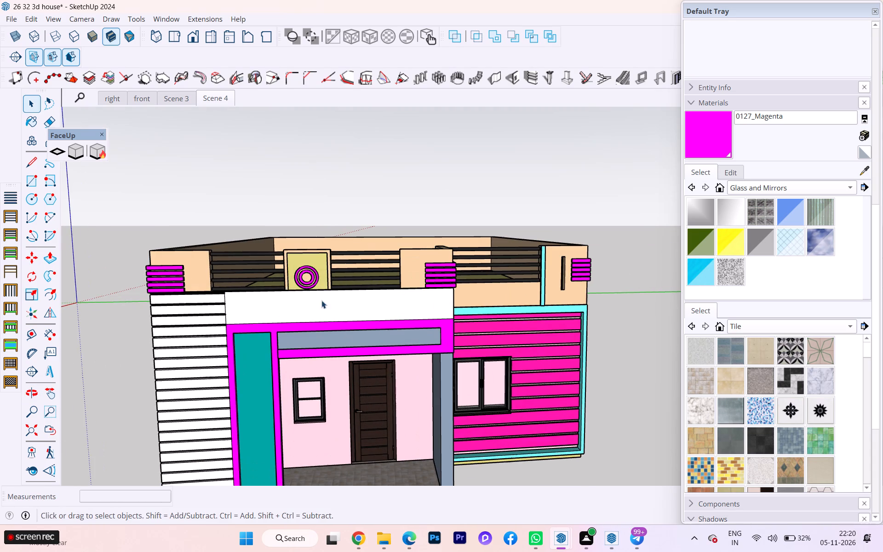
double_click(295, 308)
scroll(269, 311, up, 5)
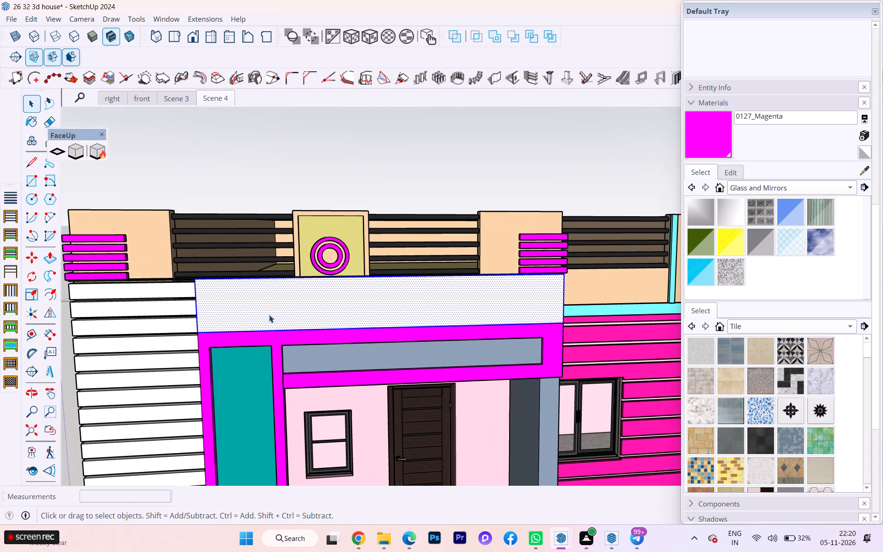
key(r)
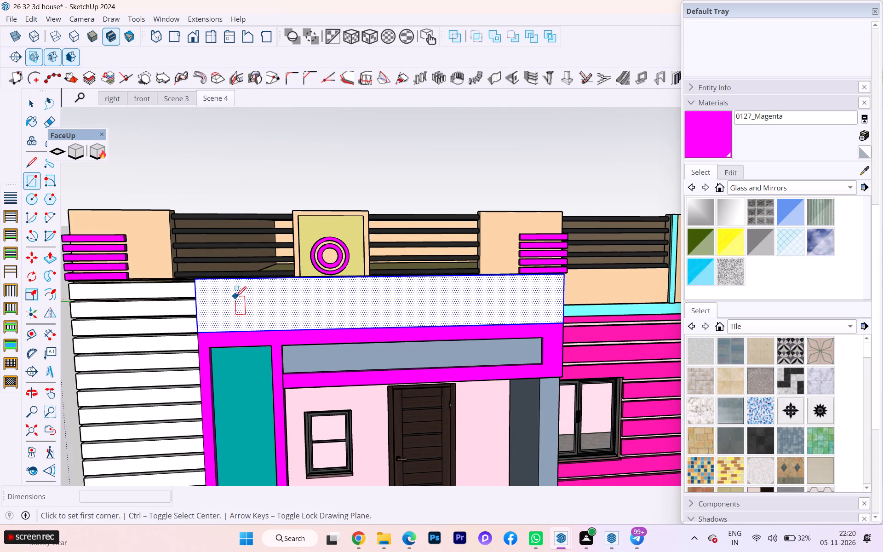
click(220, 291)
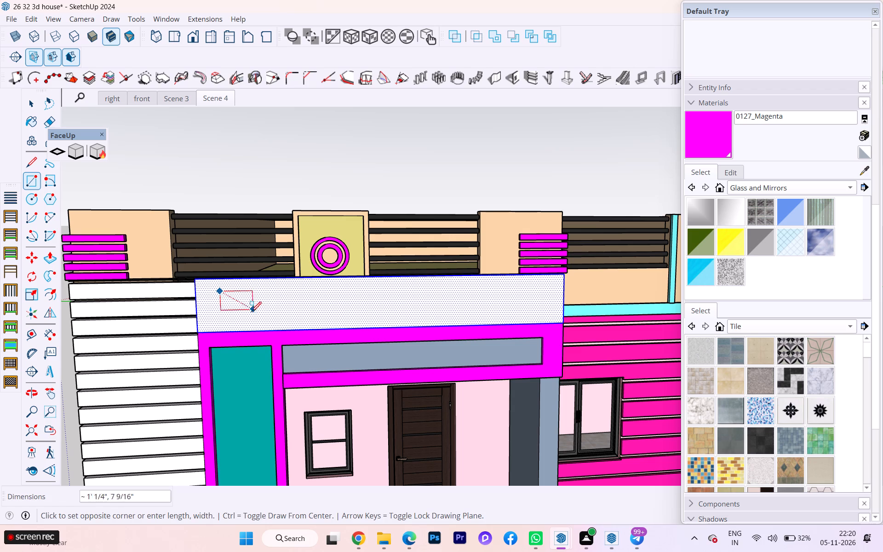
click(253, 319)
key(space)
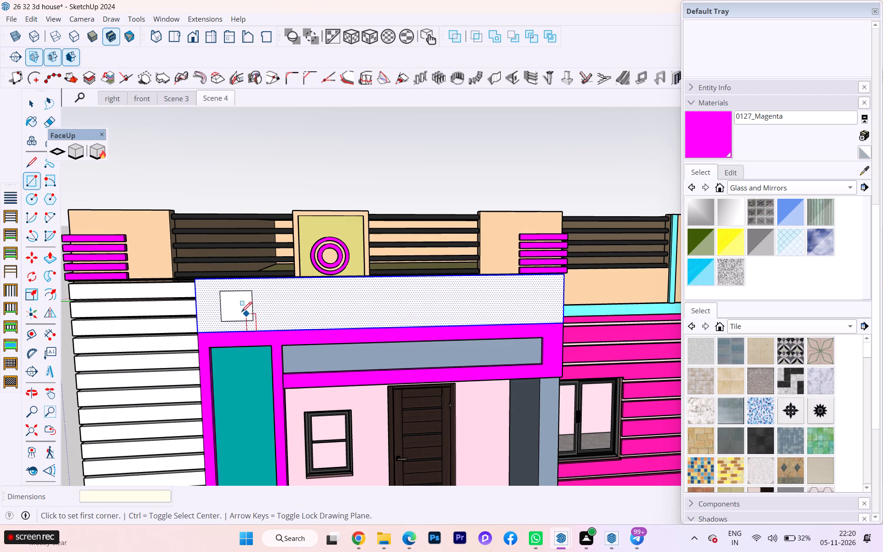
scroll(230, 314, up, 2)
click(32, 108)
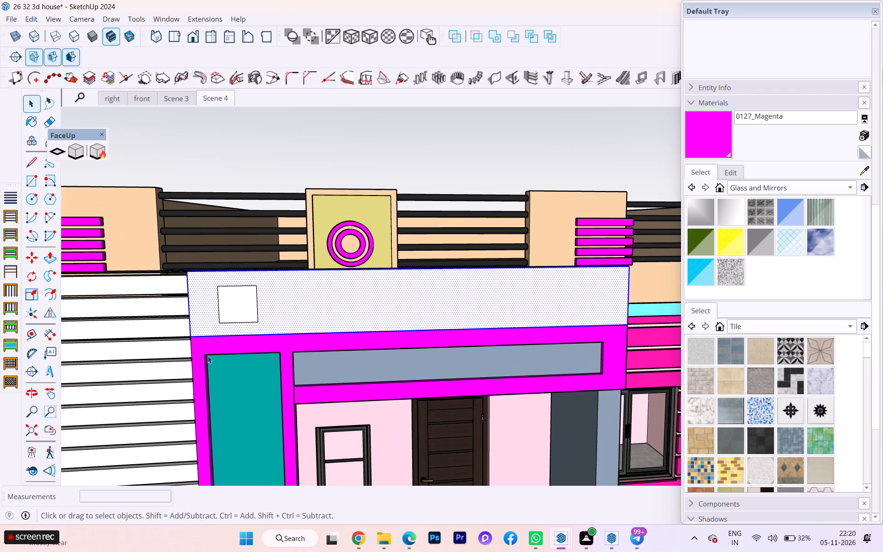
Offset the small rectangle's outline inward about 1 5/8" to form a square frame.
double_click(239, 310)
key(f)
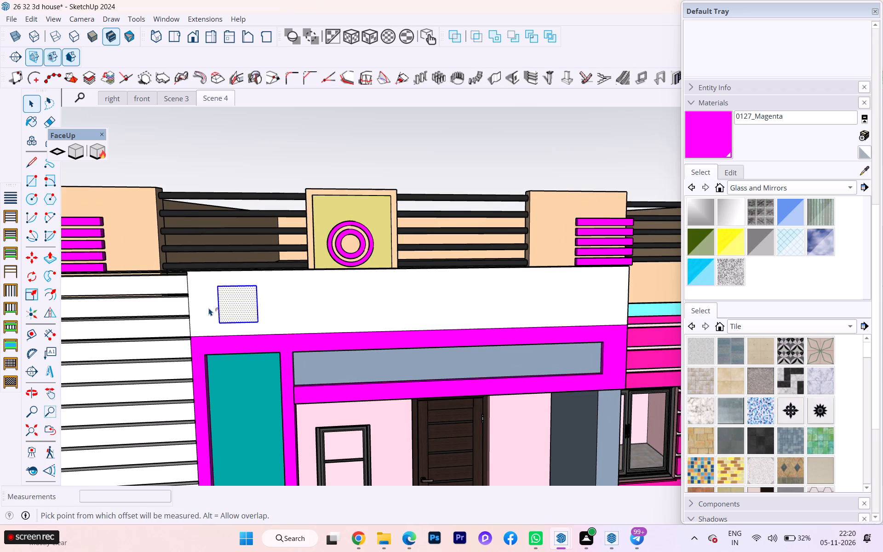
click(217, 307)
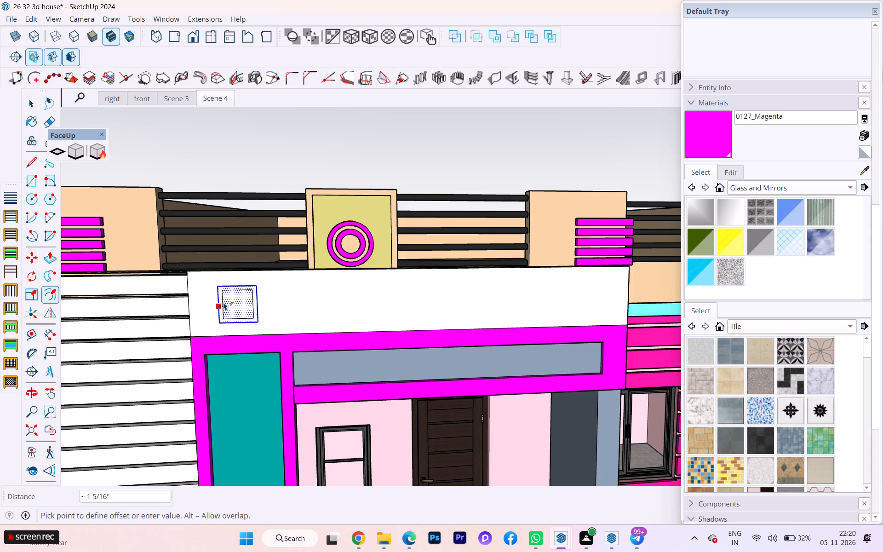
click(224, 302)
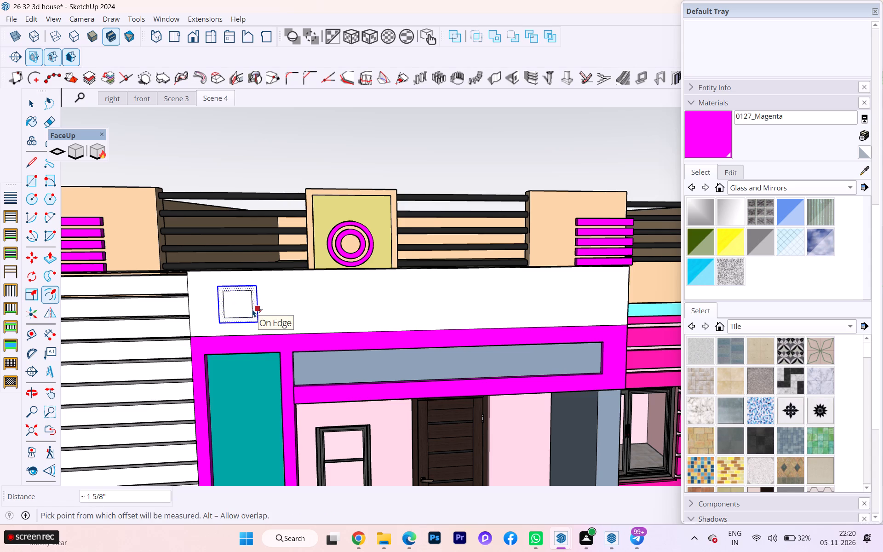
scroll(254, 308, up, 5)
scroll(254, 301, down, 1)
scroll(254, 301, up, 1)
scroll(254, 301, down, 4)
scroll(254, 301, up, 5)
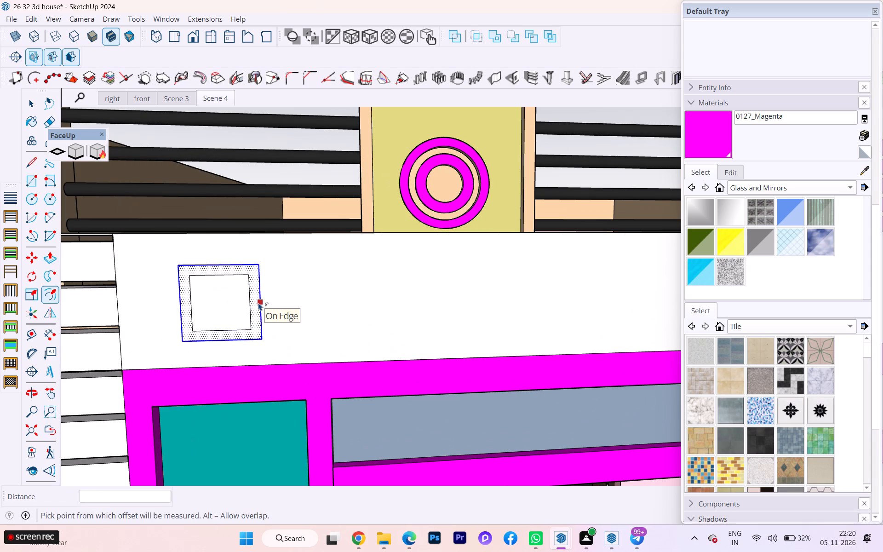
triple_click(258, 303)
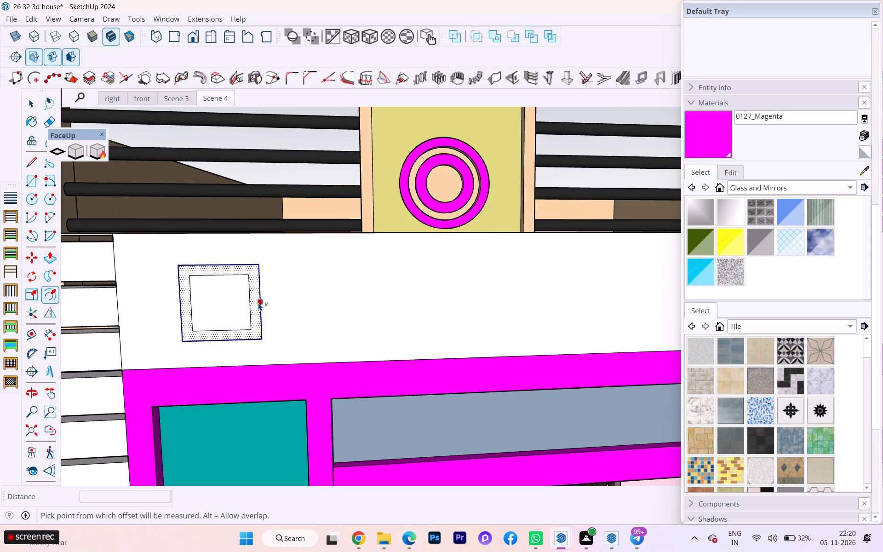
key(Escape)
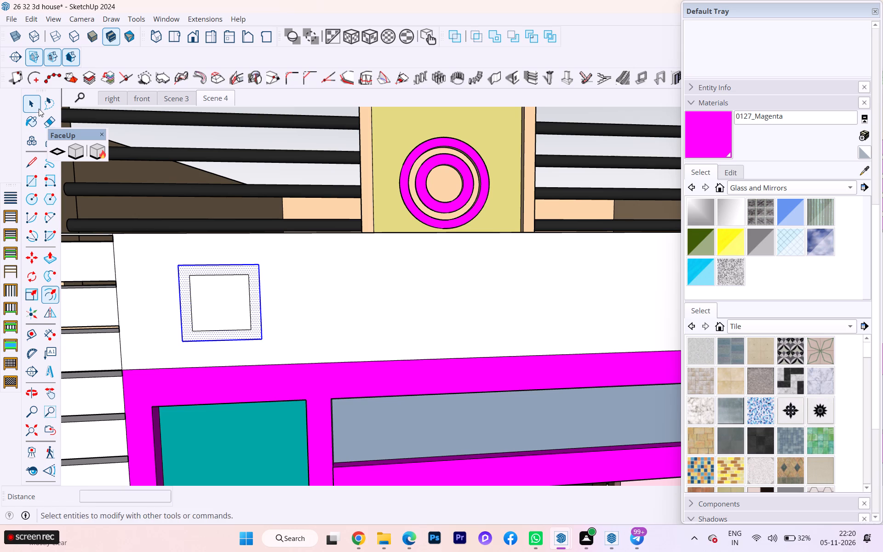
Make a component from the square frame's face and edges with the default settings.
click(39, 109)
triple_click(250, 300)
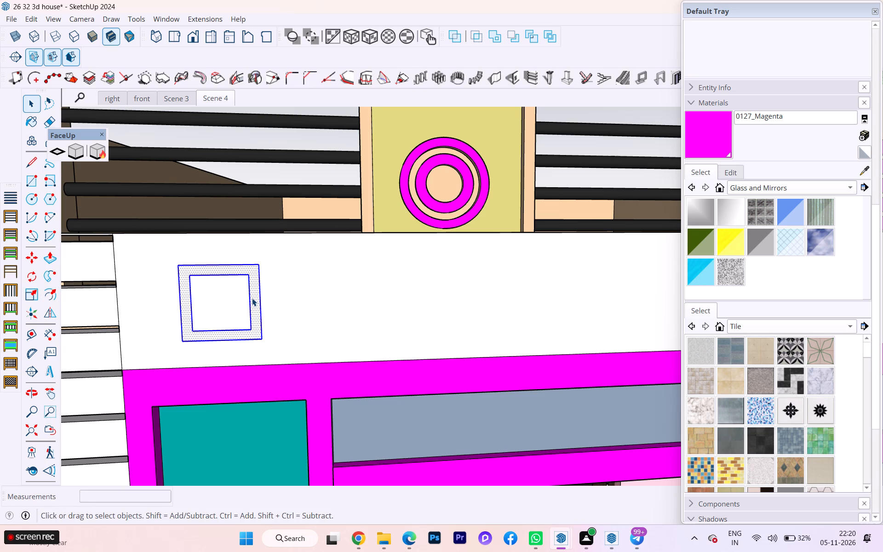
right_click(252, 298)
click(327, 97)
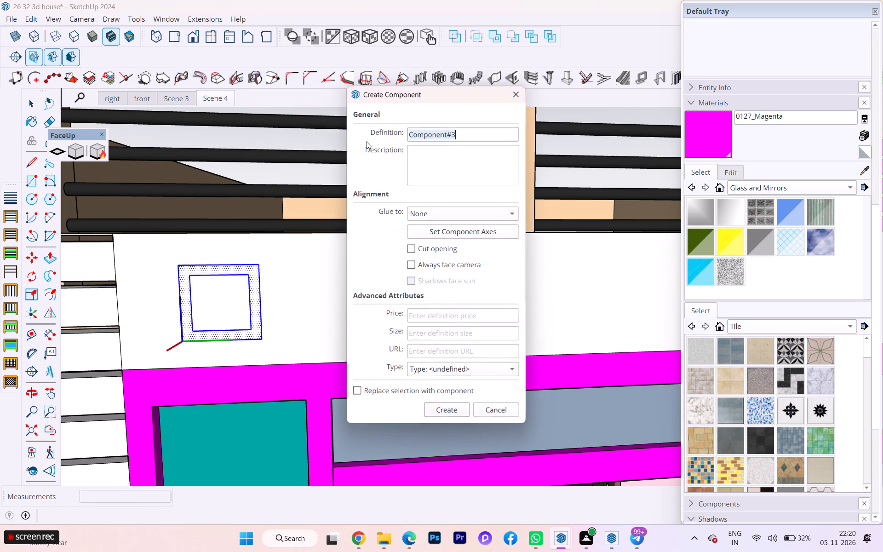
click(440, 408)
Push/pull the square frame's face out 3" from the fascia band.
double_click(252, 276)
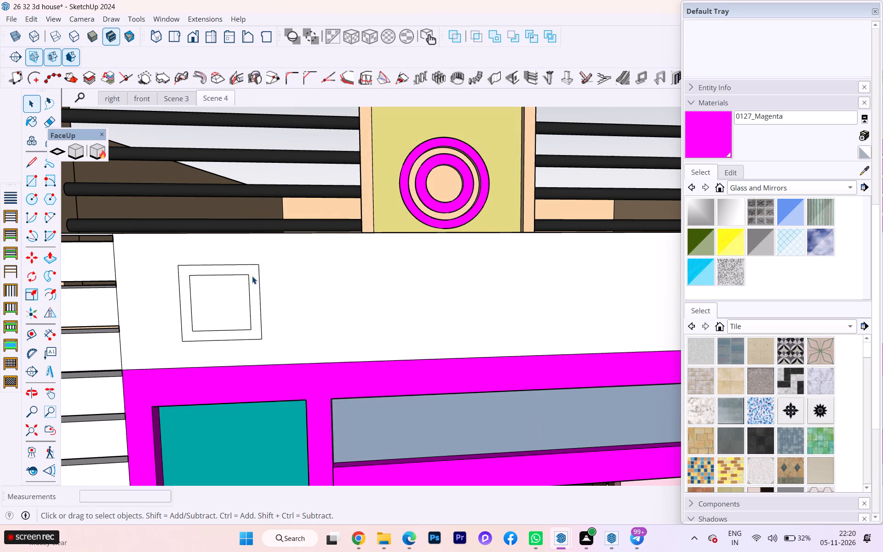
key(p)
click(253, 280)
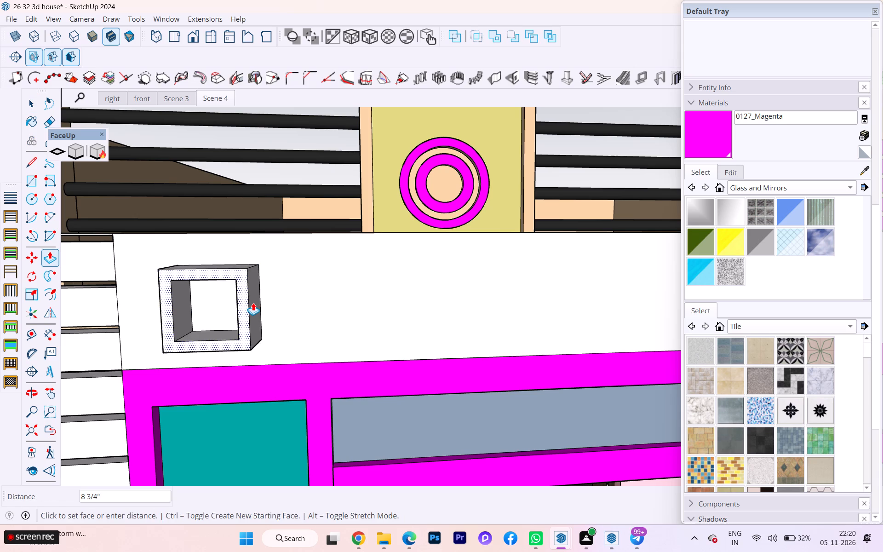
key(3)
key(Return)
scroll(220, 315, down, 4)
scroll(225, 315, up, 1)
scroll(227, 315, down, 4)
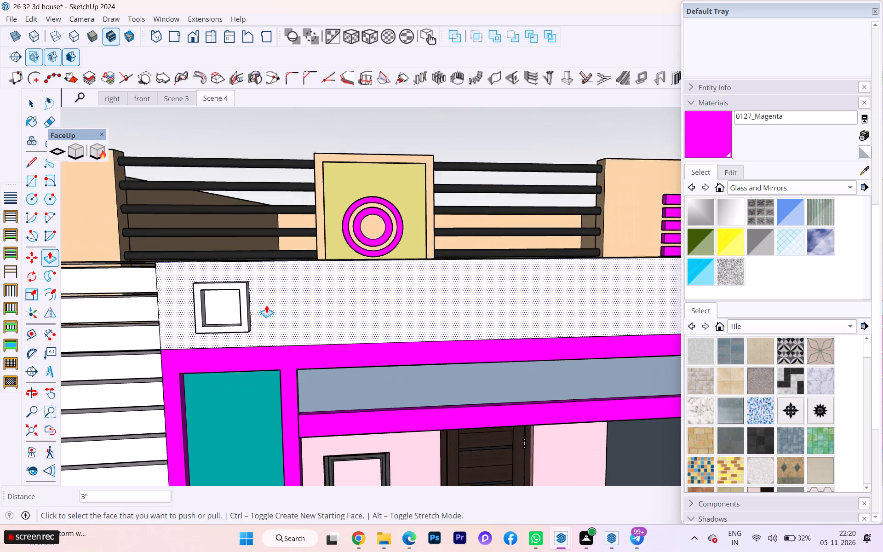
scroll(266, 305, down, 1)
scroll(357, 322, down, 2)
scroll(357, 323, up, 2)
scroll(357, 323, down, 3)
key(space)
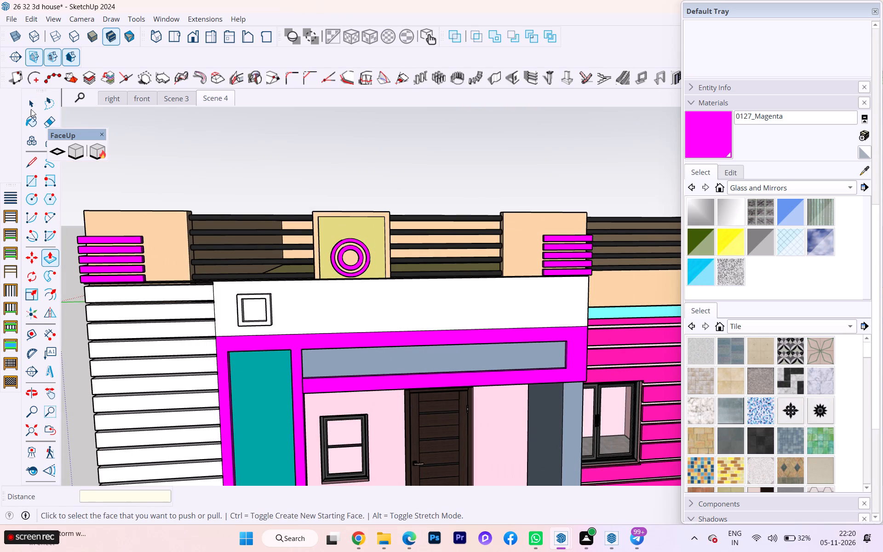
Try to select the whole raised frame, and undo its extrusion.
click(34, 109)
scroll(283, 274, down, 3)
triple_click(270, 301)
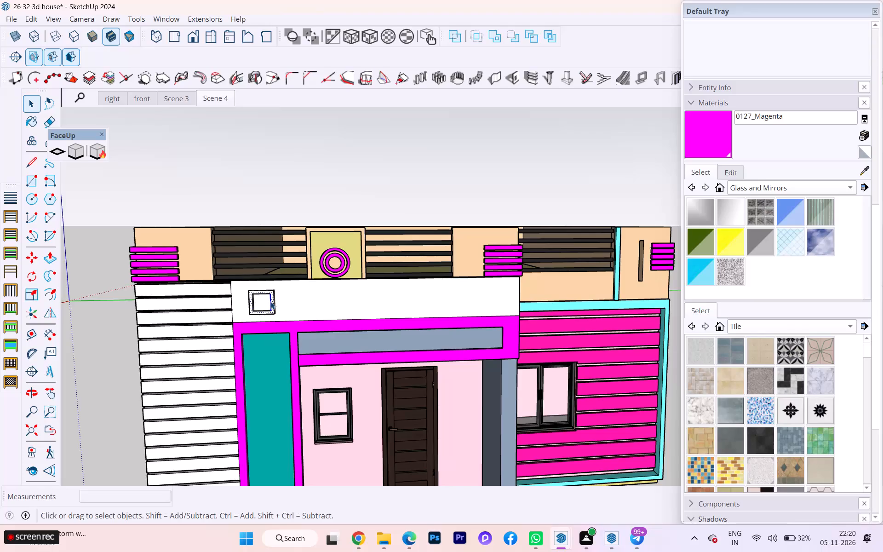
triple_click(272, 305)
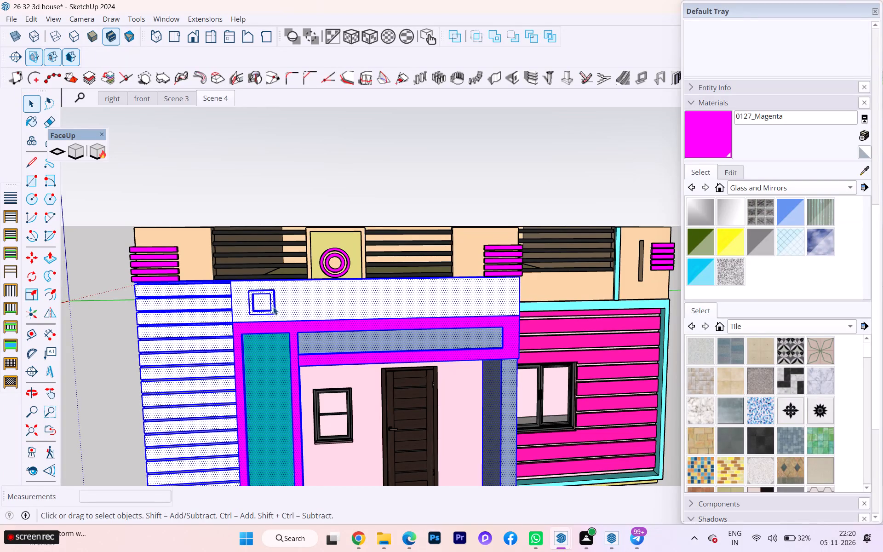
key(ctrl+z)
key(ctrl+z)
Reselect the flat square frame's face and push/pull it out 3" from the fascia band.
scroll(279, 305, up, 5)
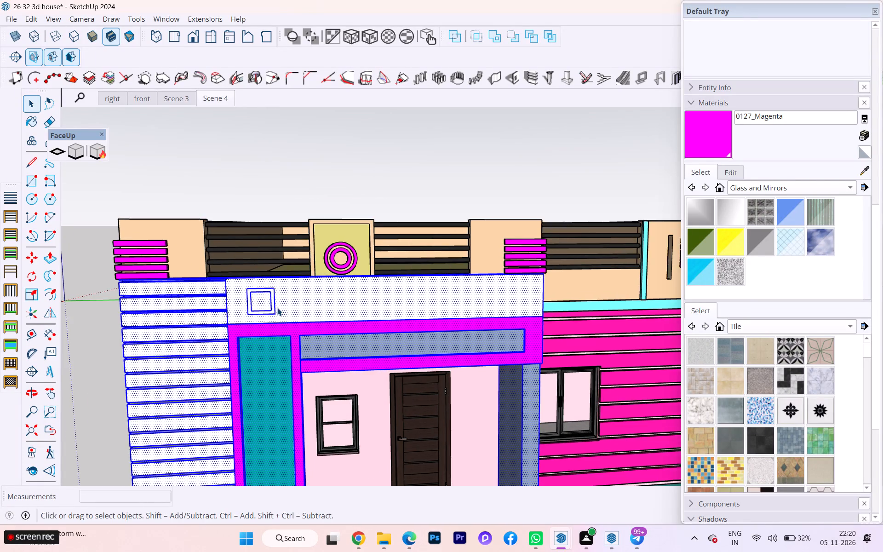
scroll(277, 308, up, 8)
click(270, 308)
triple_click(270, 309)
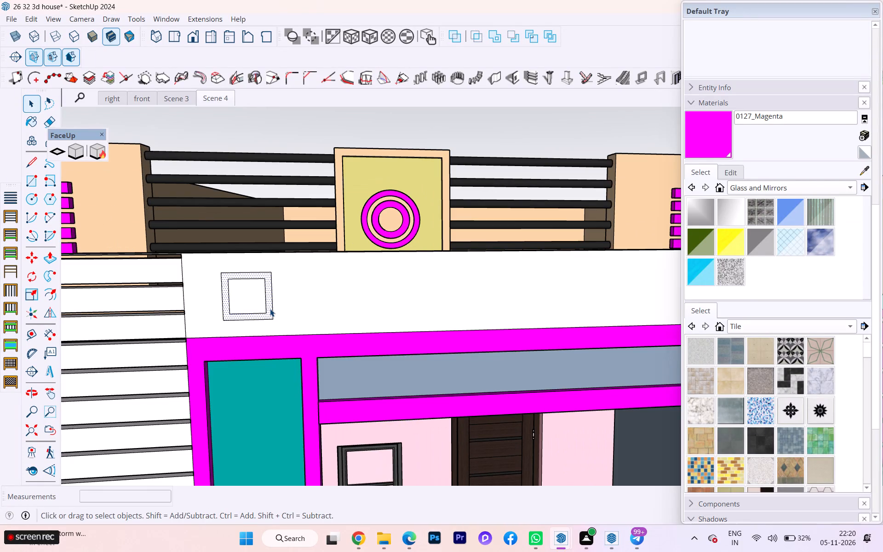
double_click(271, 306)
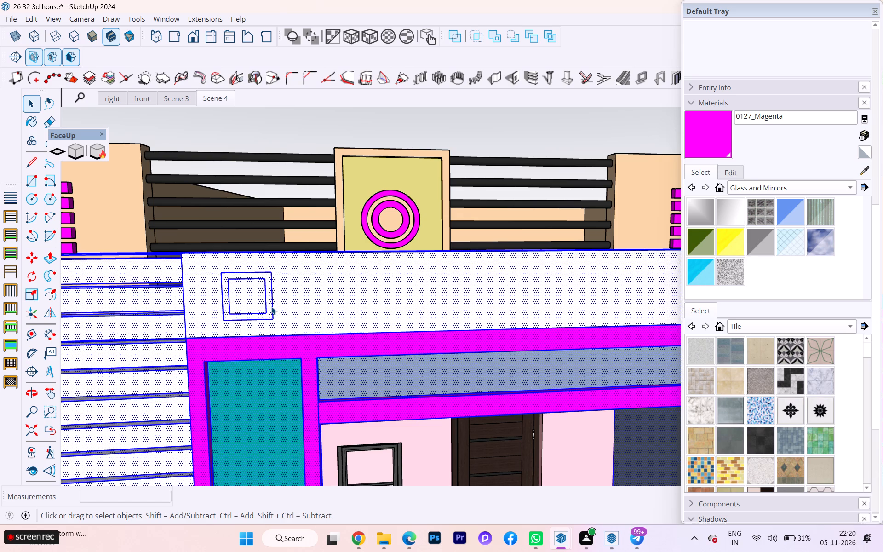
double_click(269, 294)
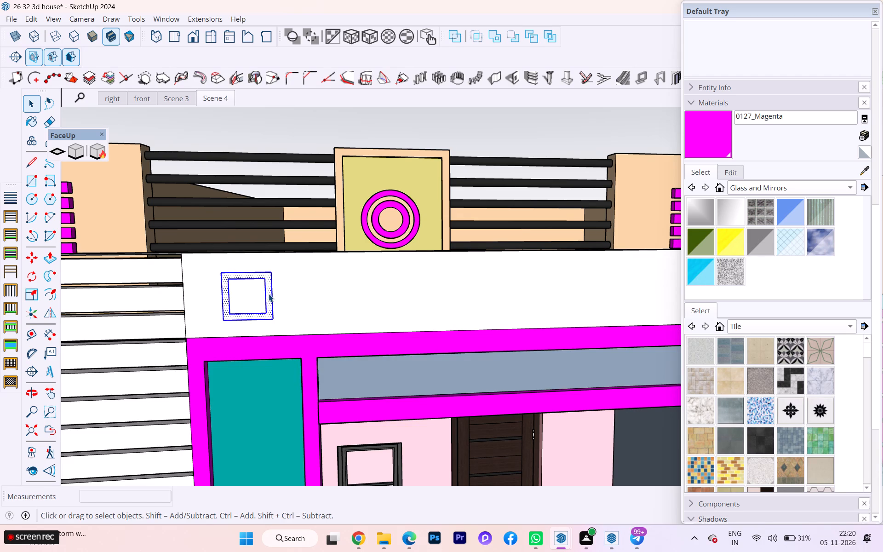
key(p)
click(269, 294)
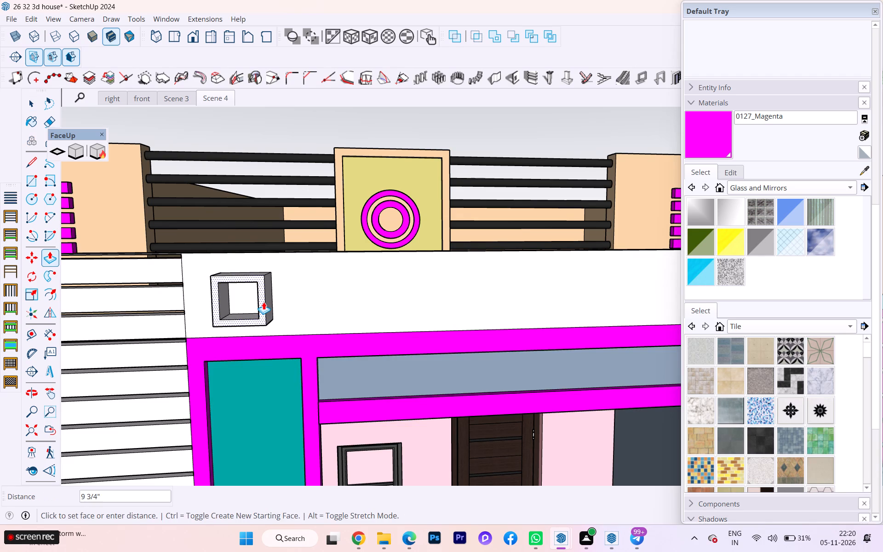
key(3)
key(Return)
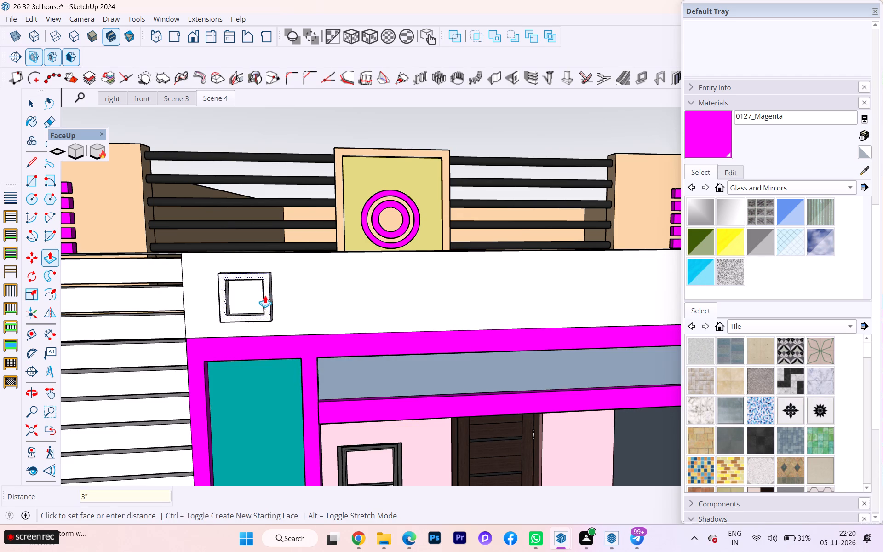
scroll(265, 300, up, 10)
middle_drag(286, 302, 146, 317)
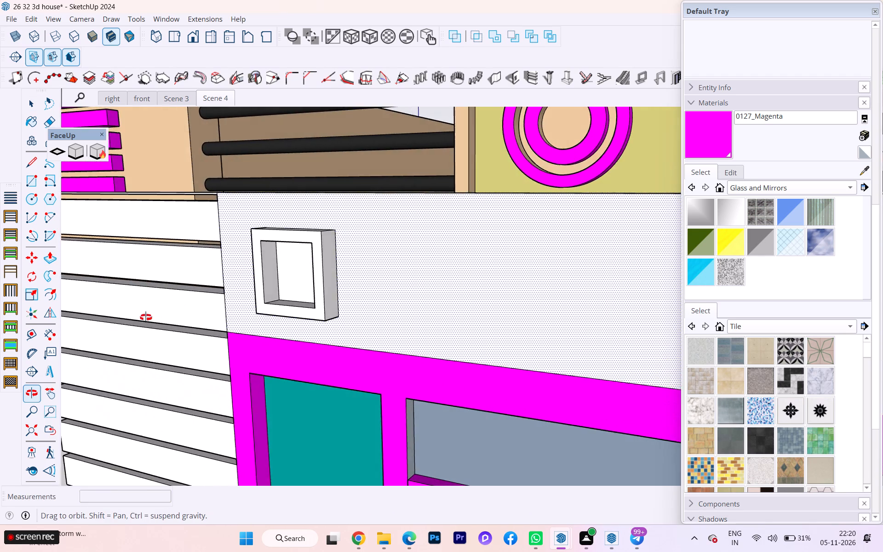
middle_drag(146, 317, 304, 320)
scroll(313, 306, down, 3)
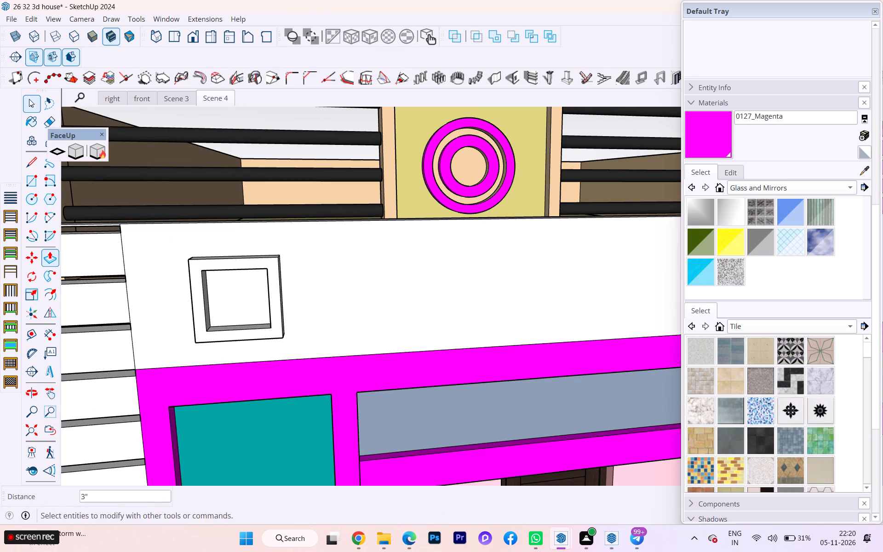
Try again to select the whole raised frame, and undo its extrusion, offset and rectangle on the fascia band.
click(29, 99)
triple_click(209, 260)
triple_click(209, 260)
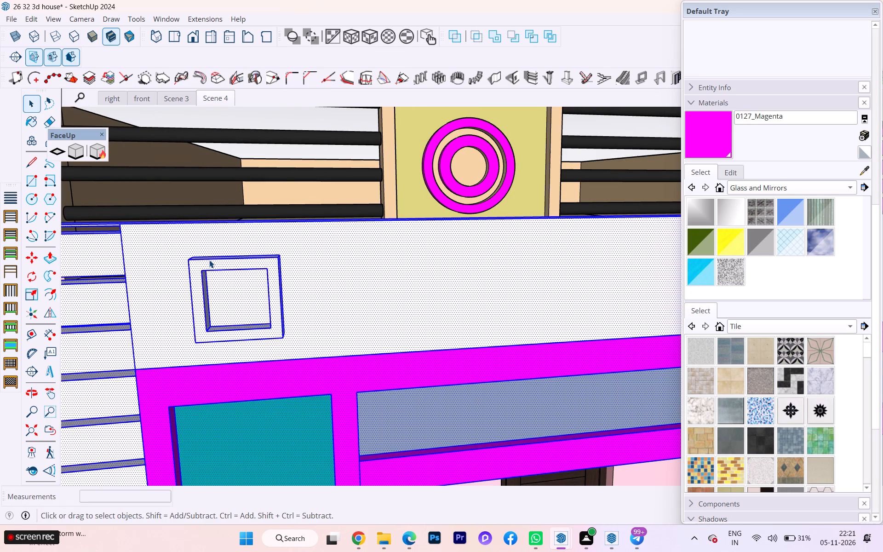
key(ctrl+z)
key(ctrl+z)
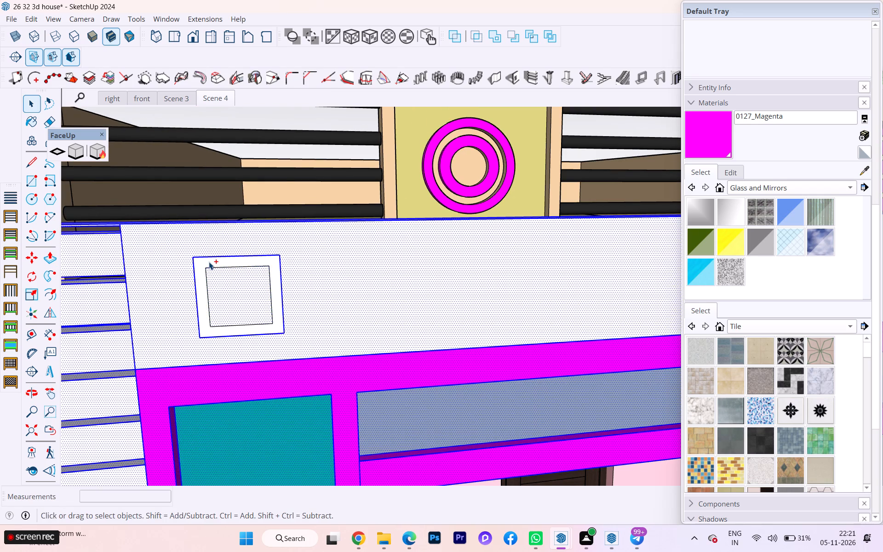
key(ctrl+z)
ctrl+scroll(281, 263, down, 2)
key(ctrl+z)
Select the white fascia band's front face with its edges above the entrance and make it a group.
scroll(316, 248, down, 6)
scroll(335, 260, up, 2)
scroll(336, 260, down, 2)
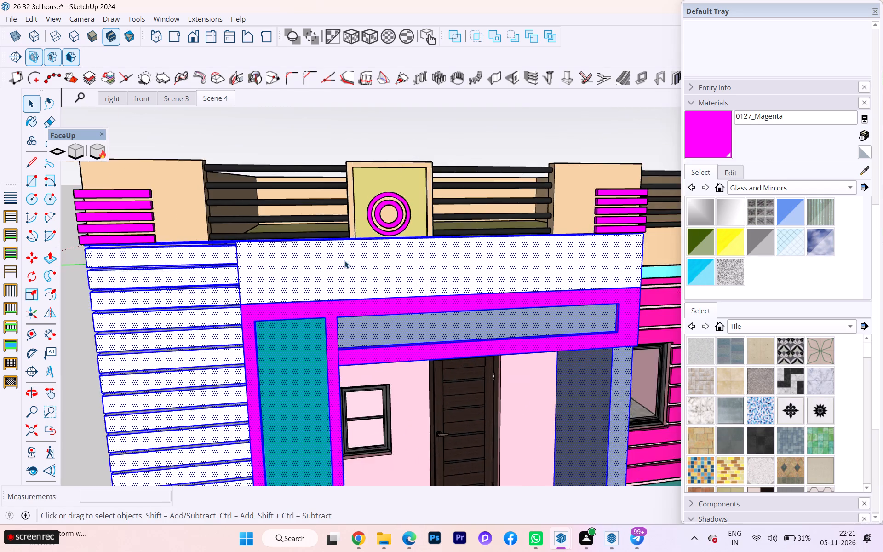
scroll(344, 260, down, 5)
click(142, 284)
click(285, 265)
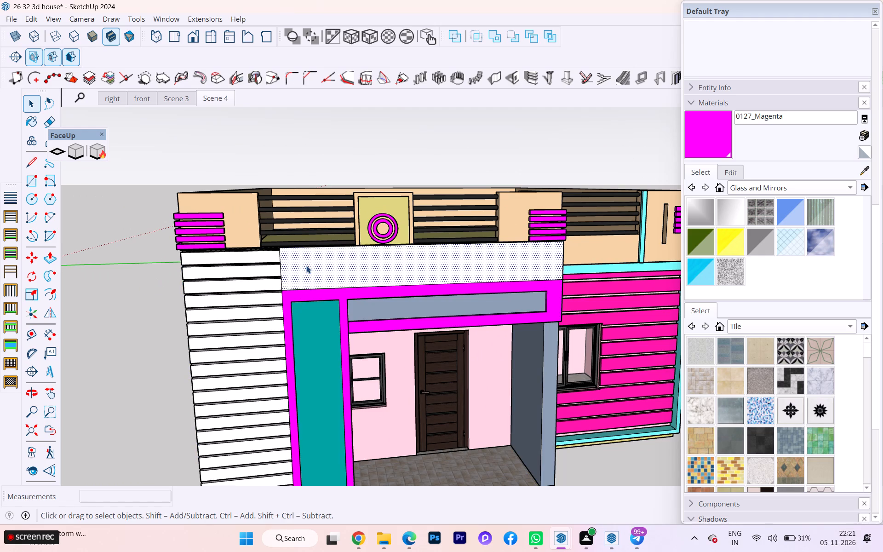
double_click(310, 268)
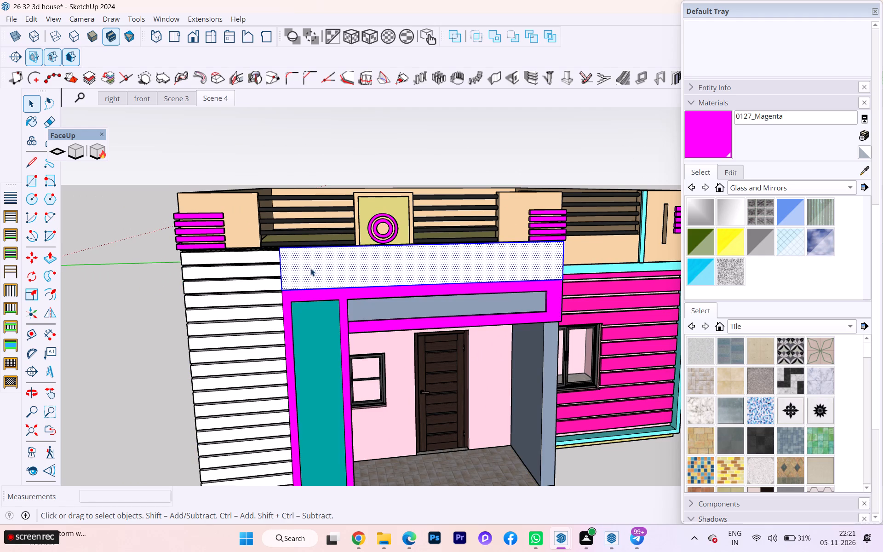
scroll(313, 269, down, 1)
middle_drag(313, 269, 302, 363)
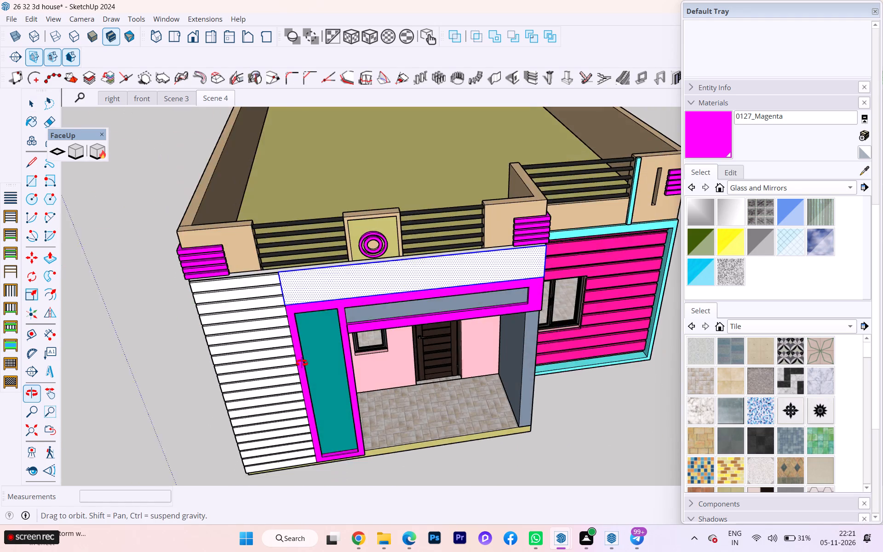
middle_drag(302, 363, 291, 354)
scroll(273, 251, up, 3)
scroll(273, 250, down, 1)
scroll(273, 250, up, 3)
click(101, 354)
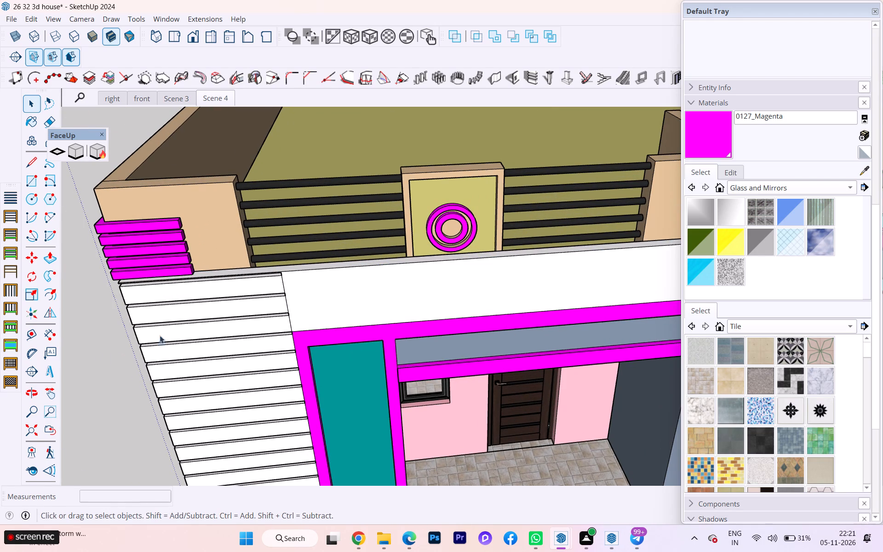
click(299, 294)
double_click(322, 301)
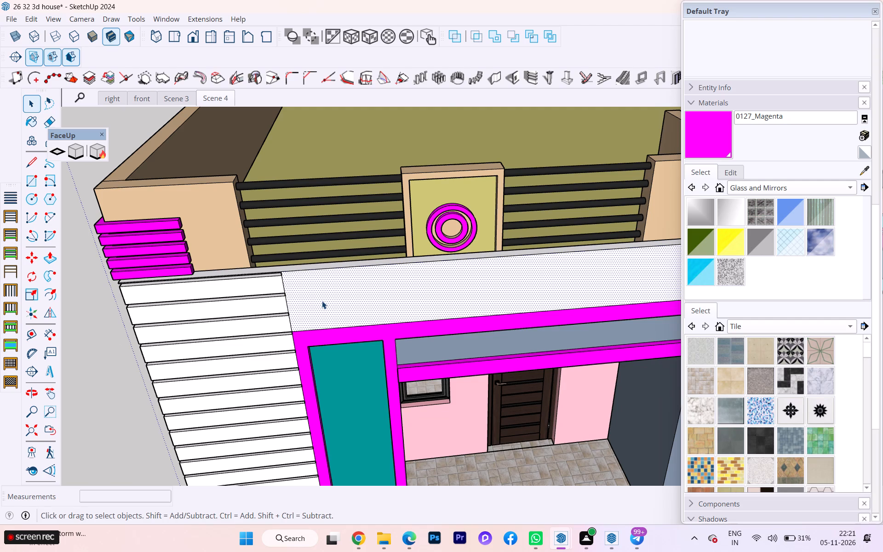
right_click(326, 300)
click(384, 106)
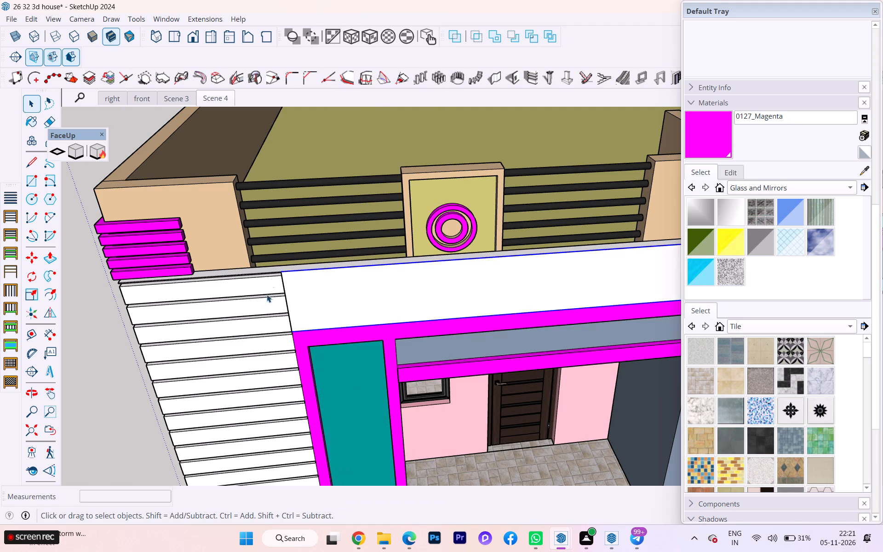
click(112, 353)
Draw a rectangle about 9" by 10" on the fascia band, near its end beside the white slatted wall.
key(r)
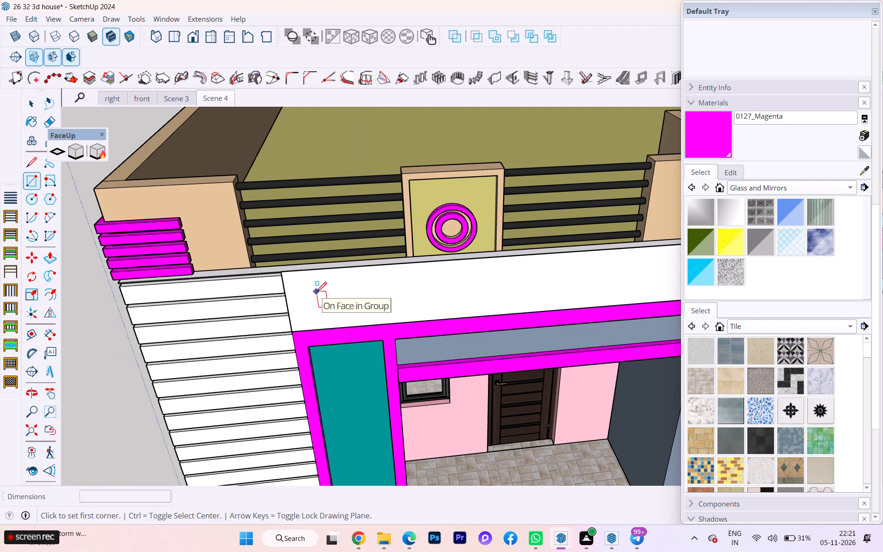
click(314, 285)
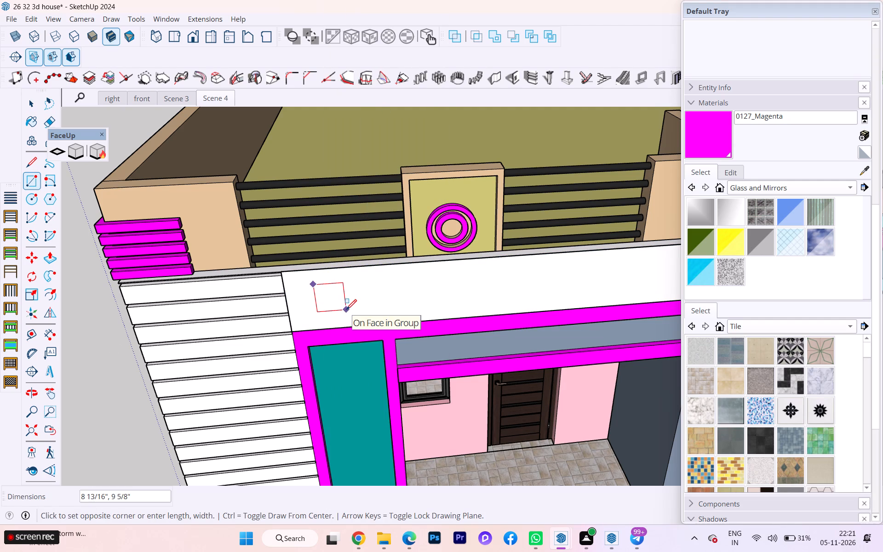
click(349, 311)
scroll(331, 285, up, 3)
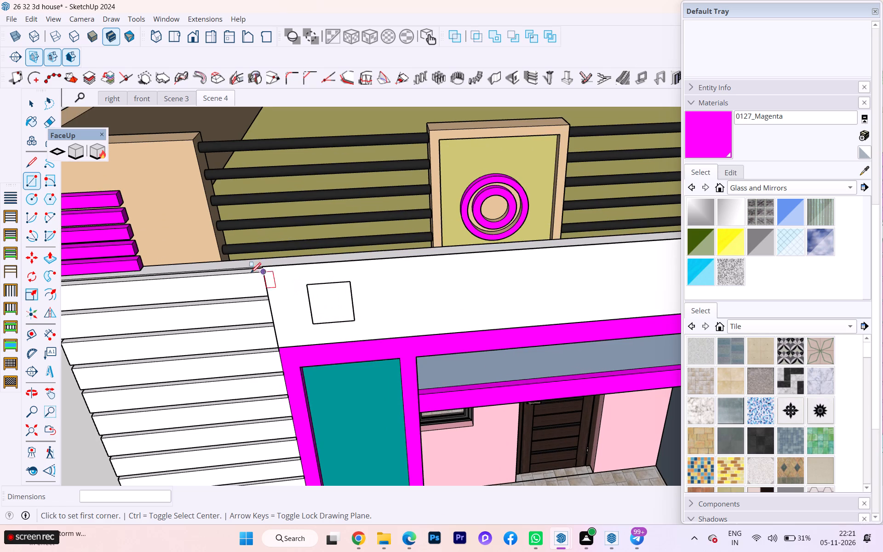
Offset the rectangle's outline inward by about 1 1/16" to form a square frame on the fascia band.
click(36, 109)
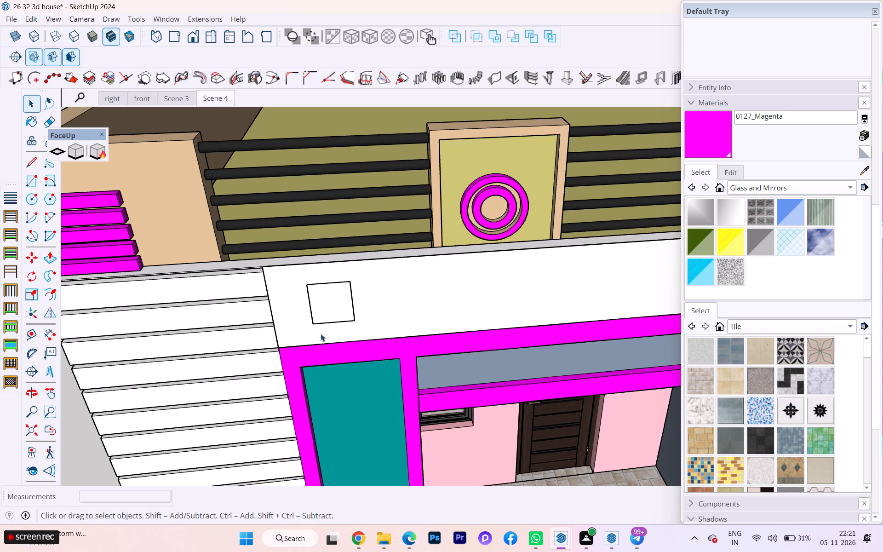
click(318, 306)
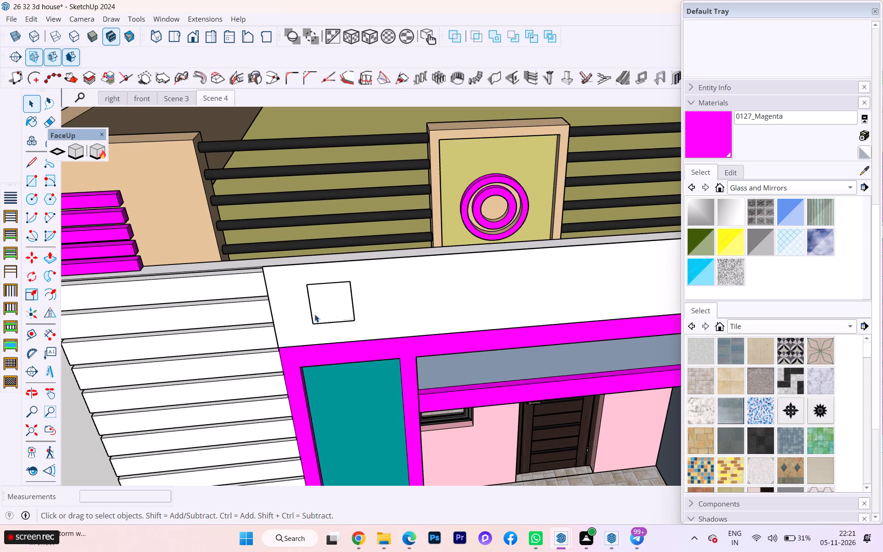
key(f)
click(313, 313)
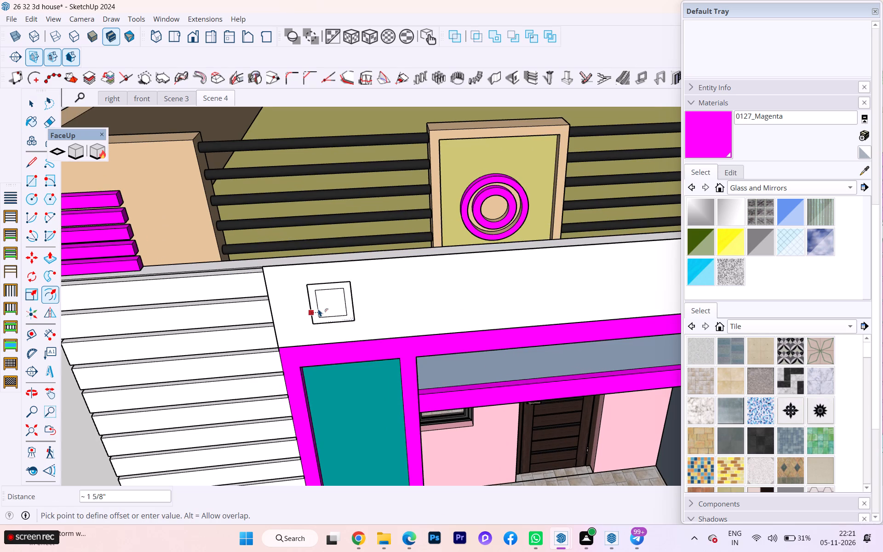
scroll(318, 310, down, 1)
scroll(318, 310, up, 7)
scroll(317, 312, down, 1)
scroll(316, 312, up, 2)
scroll(316, 312, down, 1)
scroll(316, 312, up, 1)
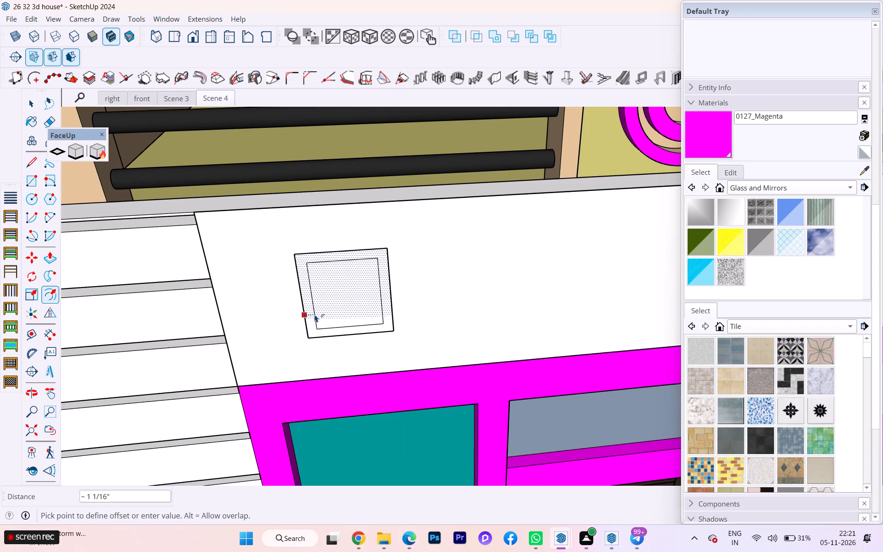
click(315, 314)
Push/pull the square frame's border face out 3" from the fascia band.
key(p)
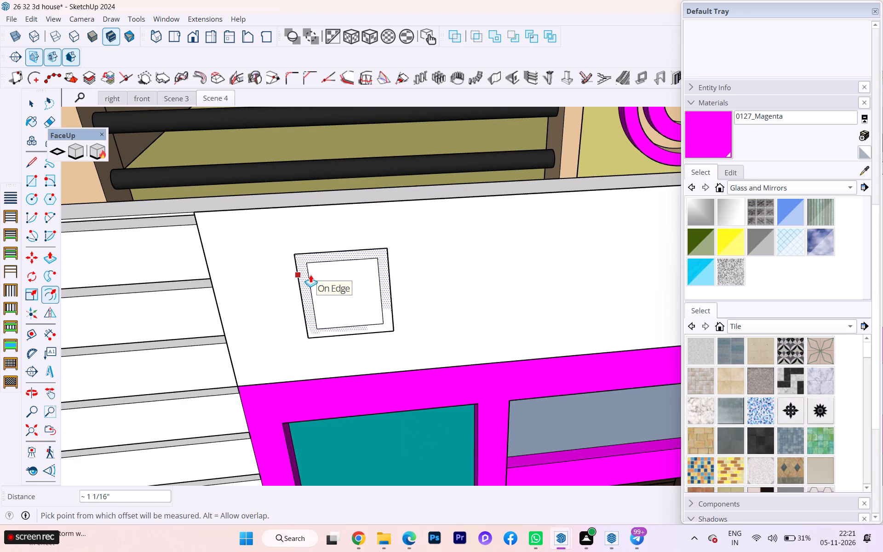
click(300, 267)
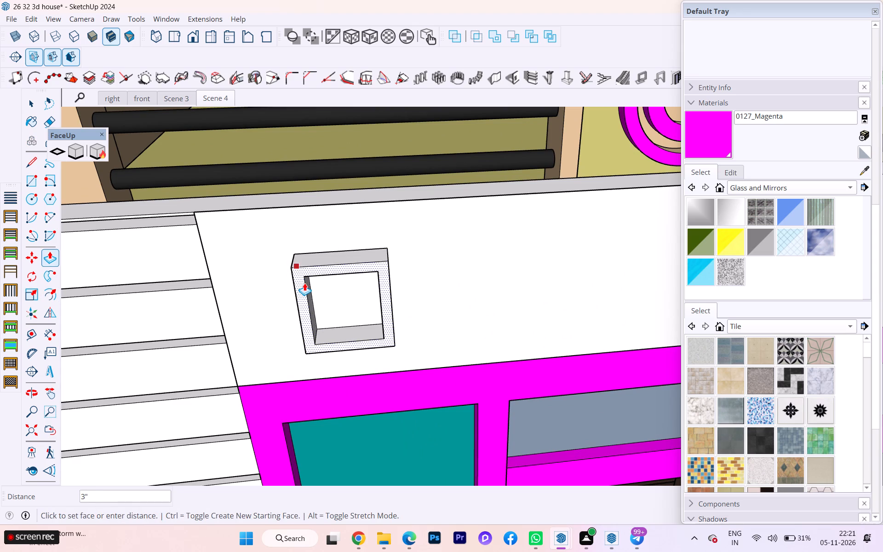
key(3)
key(Return)
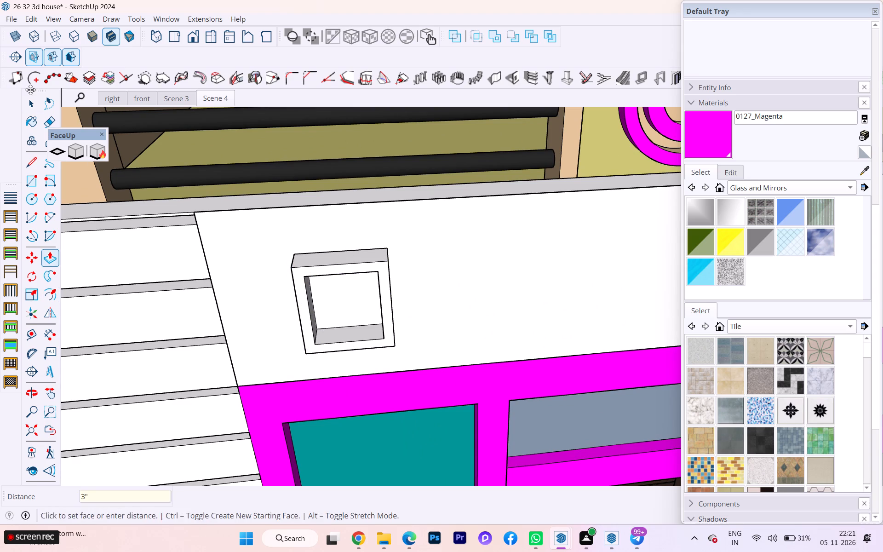
Select the whole raised square frame with all its connected geometry and make it a component.
click(34, 102)
triple_click(321, 267)
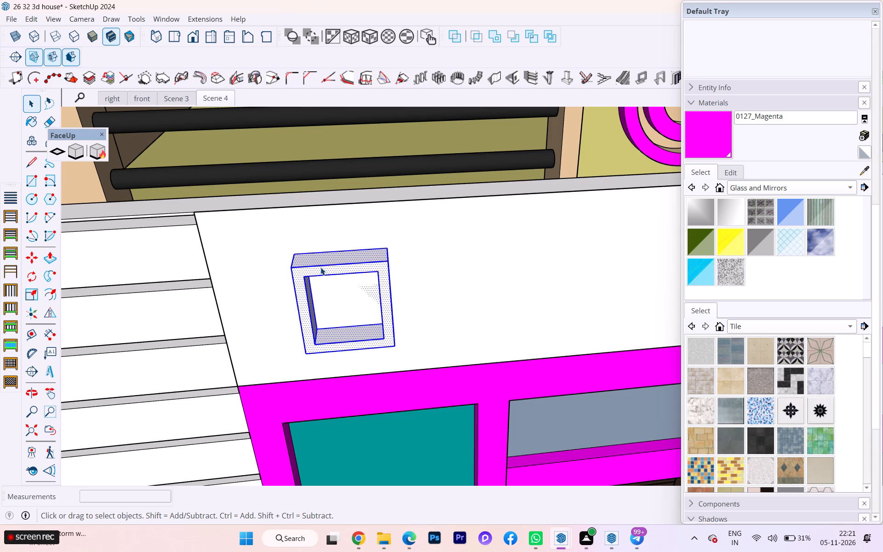
right_click(321, 267)
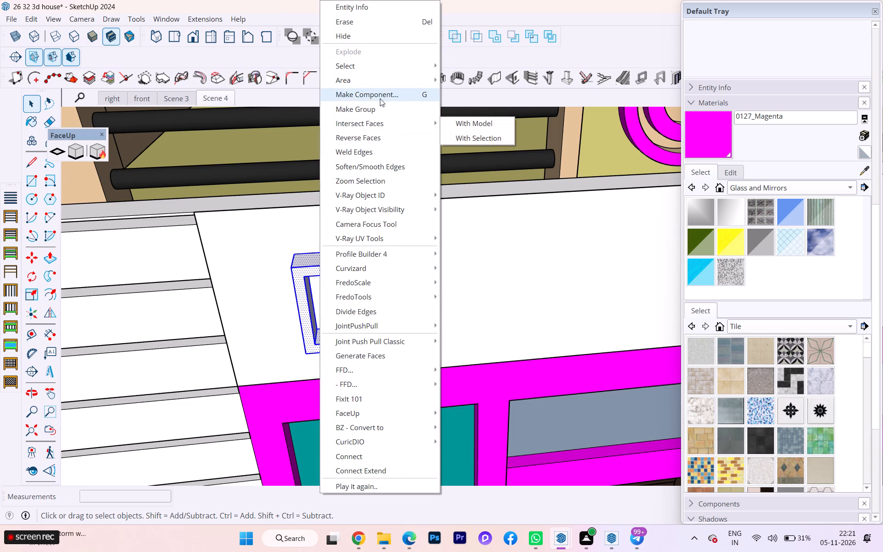
click(380, 98)
click(447, 413)
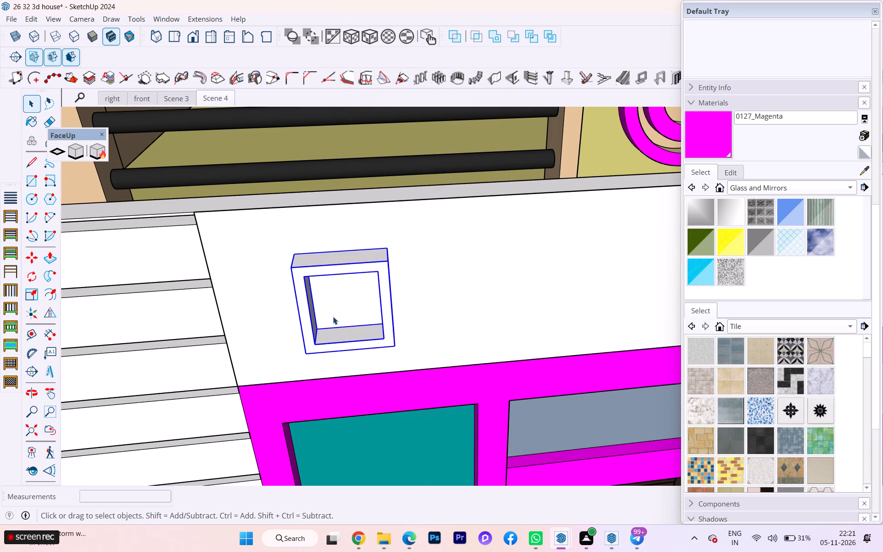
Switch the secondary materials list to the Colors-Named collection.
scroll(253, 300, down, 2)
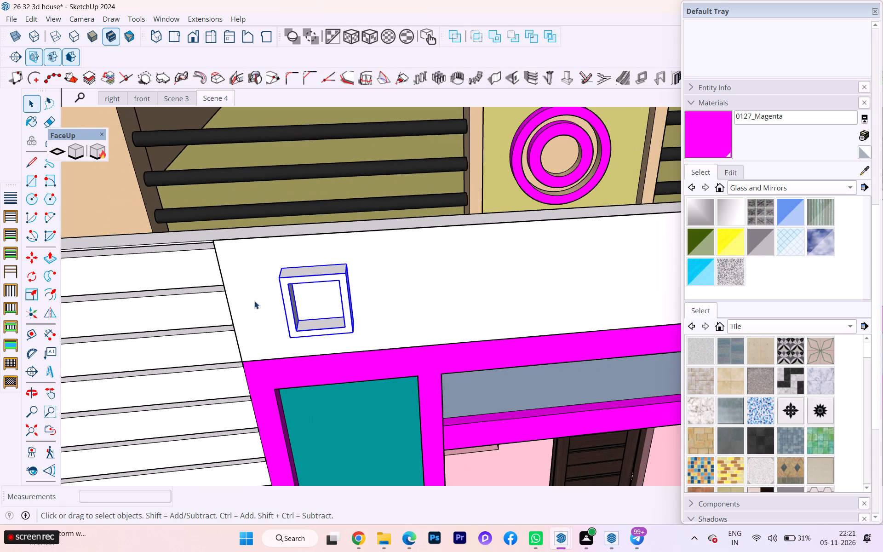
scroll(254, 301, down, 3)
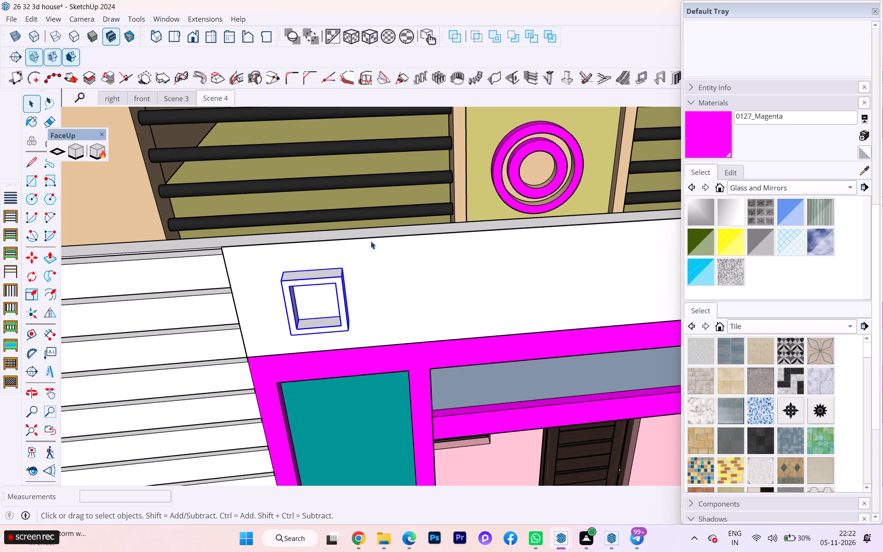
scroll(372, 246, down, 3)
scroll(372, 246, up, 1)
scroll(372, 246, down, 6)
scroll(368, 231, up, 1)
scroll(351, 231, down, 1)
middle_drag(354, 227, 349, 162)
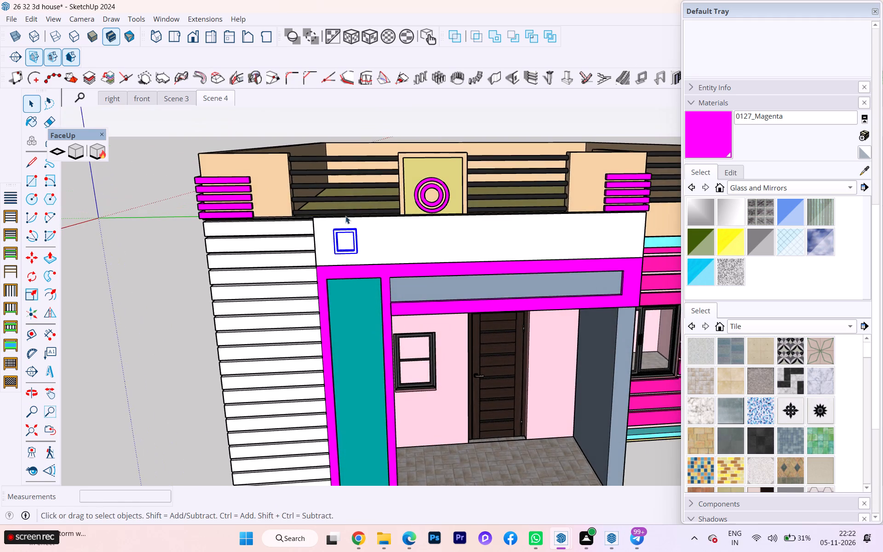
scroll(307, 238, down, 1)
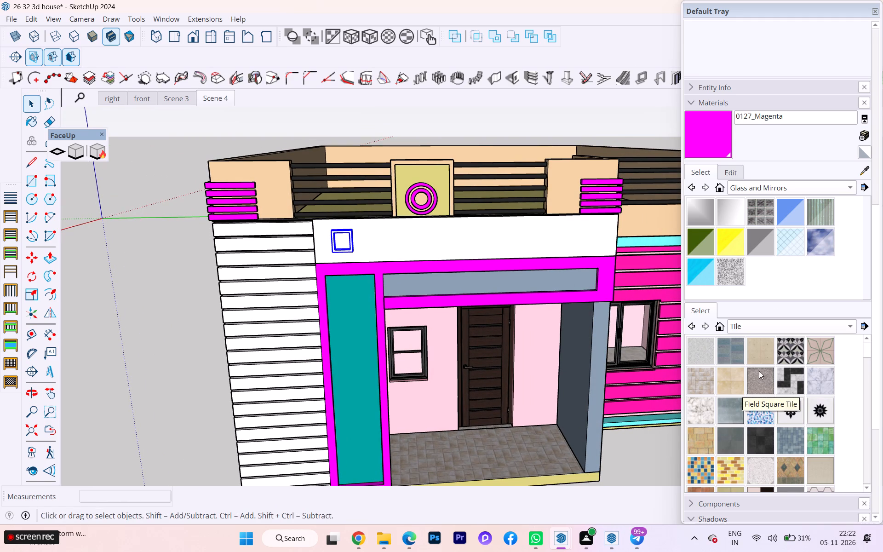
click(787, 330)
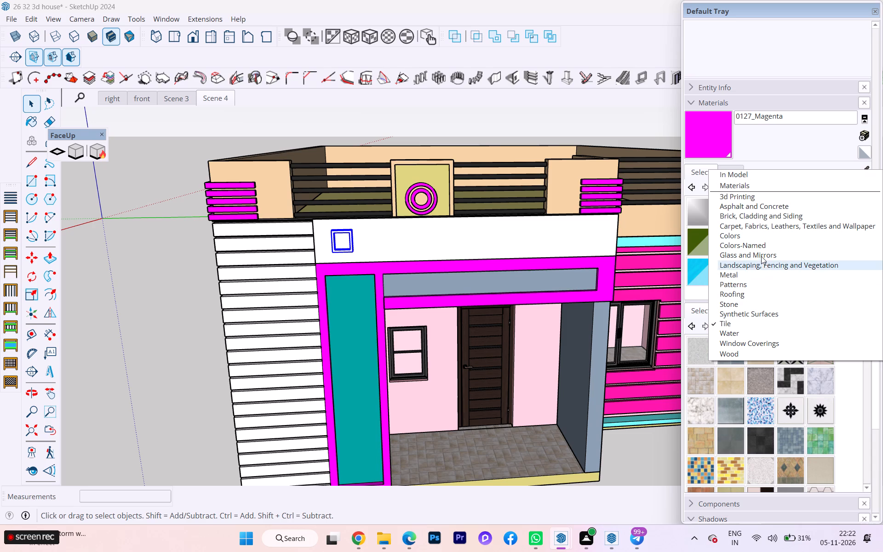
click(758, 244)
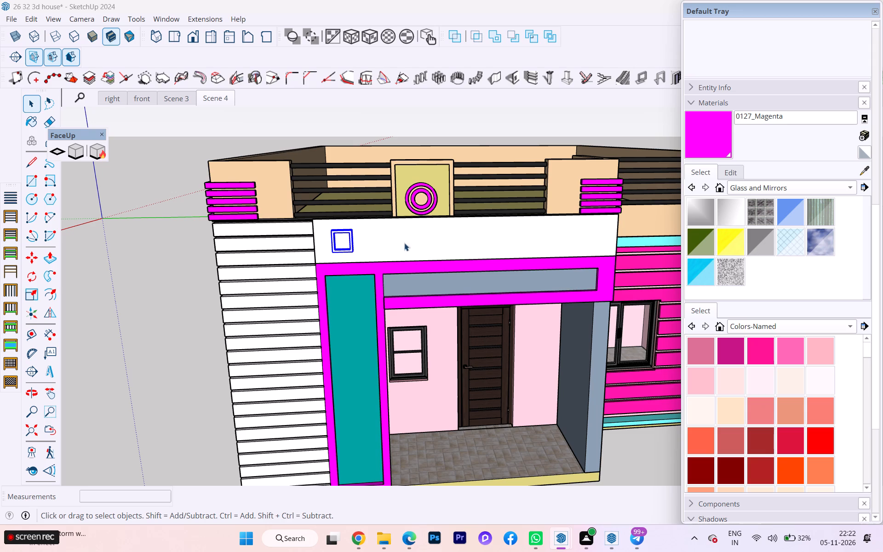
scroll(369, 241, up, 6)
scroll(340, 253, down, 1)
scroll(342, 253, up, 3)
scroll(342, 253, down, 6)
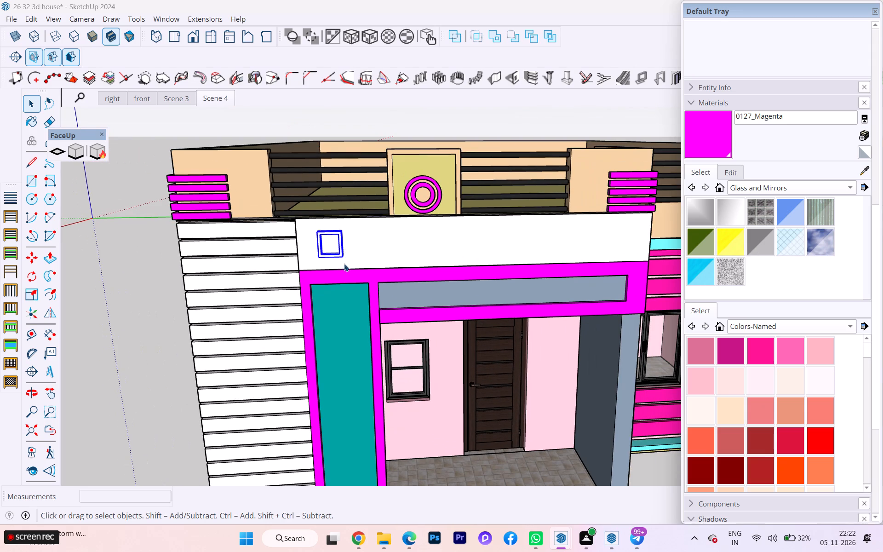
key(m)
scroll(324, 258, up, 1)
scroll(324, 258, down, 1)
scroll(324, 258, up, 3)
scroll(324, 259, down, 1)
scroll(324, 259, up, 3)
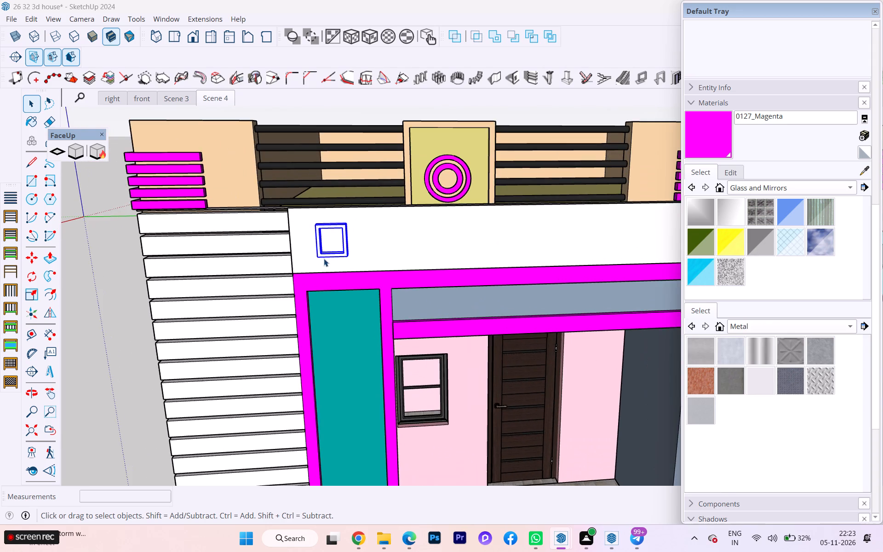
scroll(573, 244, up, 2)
Paint the raised square frame on the fascia band with 0083_DarkTurquoise from the Colors-Named collection.
click(768, 324)
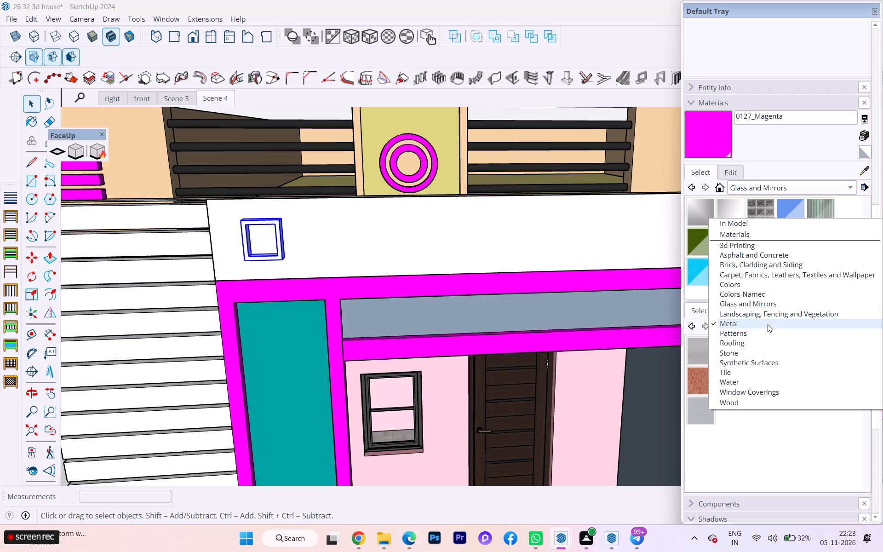
click(763, 297)
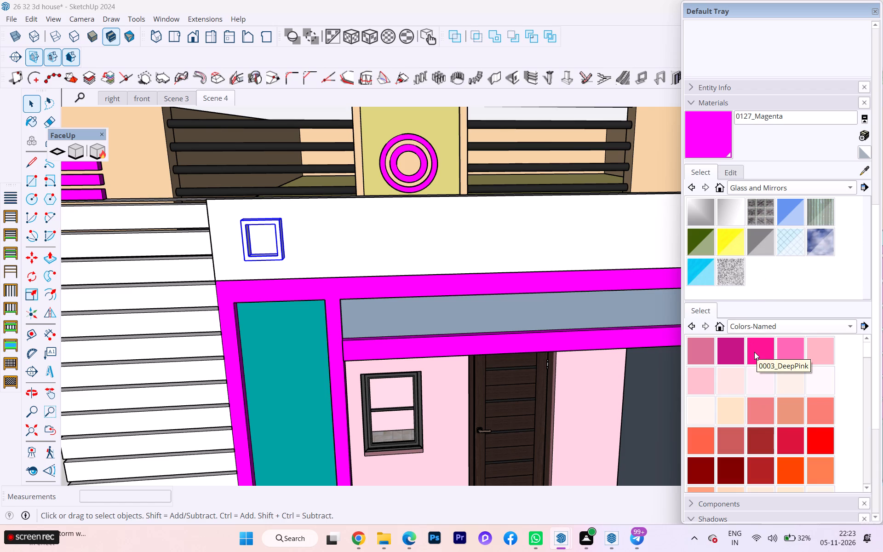
scroll(746, 379, down, 3)
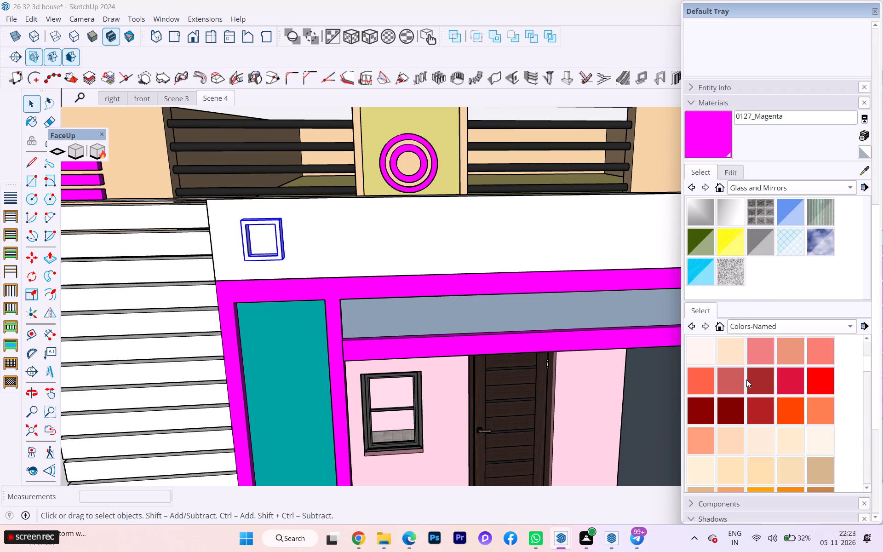
scroll(746, 379, down, 1)
scroll(746, 379, up, 1)
scroll(746, 379, down, 10)
scroll(750, 390, up, 2)
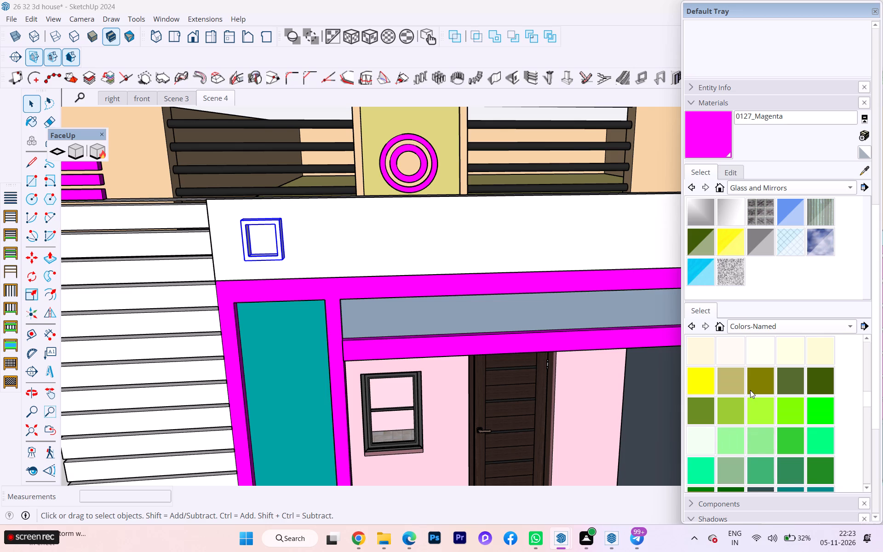
click(755, 385)
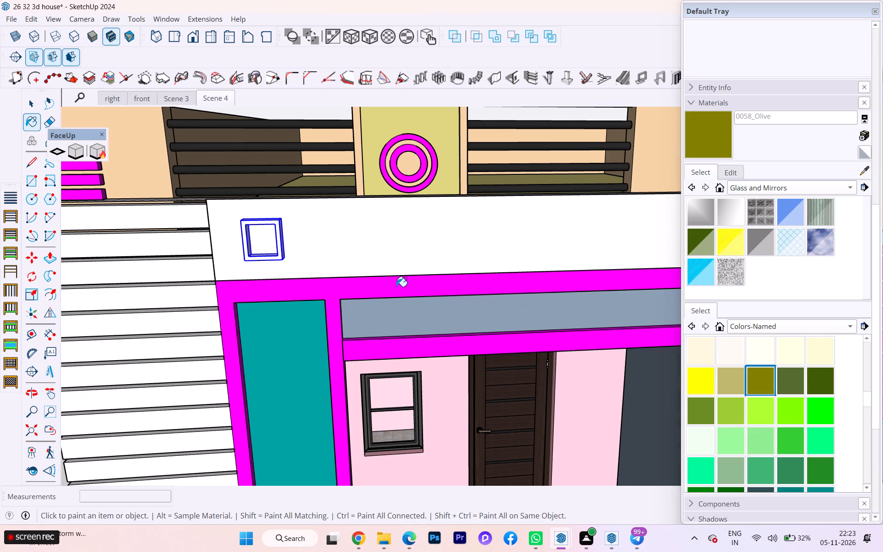
scroll(751, 408, down, 4)
click(757, 411)
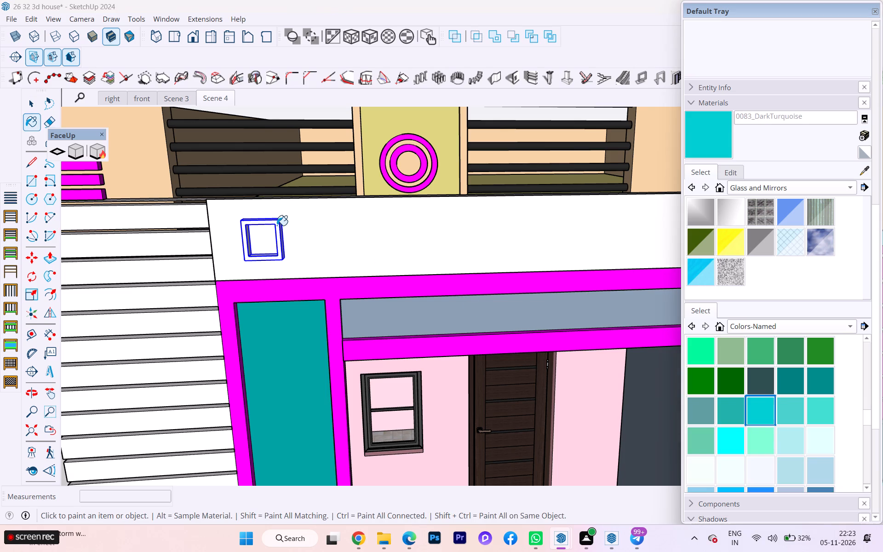
click(277, 225)
scroll(287, 237, up, 4)
scroll(287, 237, down, 1)
scroll(287, 237, up, 2)
scroll(290, 240, down, 2)
scroll(290, 240, up, 2)
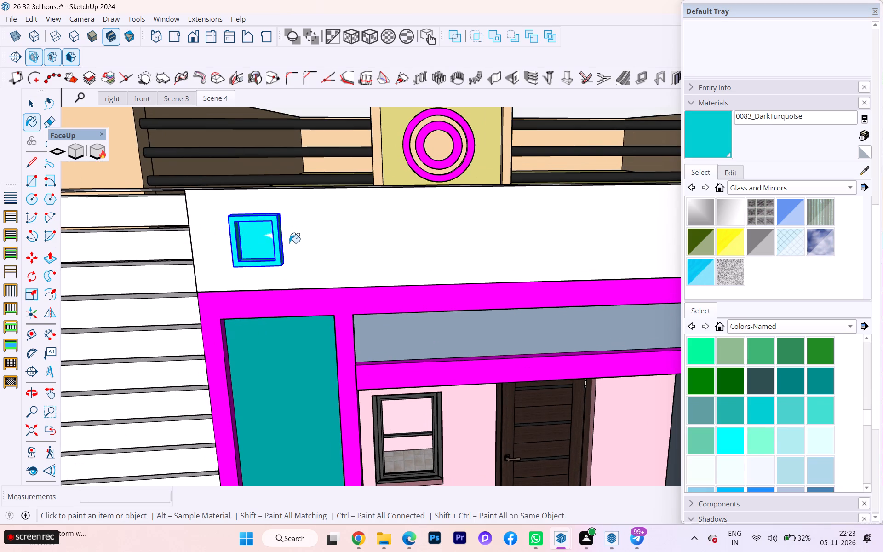
Undo the DarkTurquoise paint on the raised square frame.
key(ctrl+z)
scroll(280, 252, up, 5)
scroll(247, 243, down, 1)
scroll(245, 242, up, 7)
key(space)
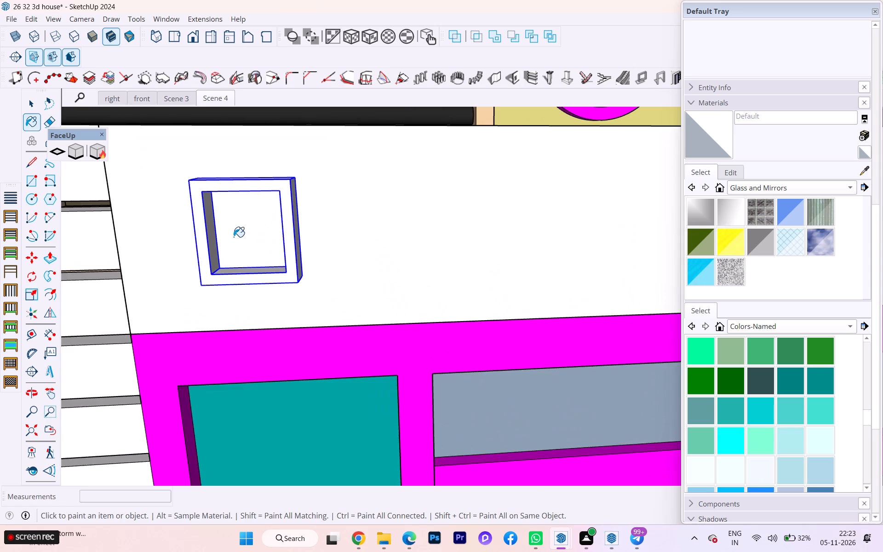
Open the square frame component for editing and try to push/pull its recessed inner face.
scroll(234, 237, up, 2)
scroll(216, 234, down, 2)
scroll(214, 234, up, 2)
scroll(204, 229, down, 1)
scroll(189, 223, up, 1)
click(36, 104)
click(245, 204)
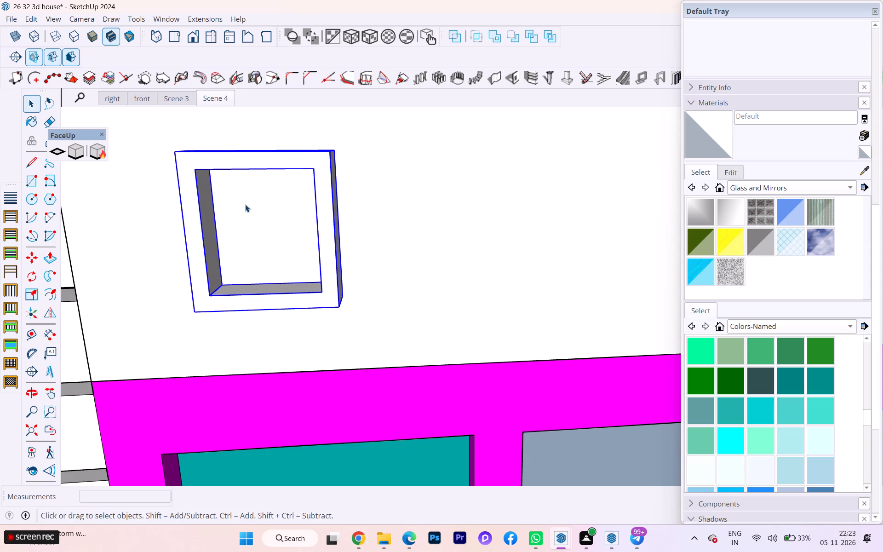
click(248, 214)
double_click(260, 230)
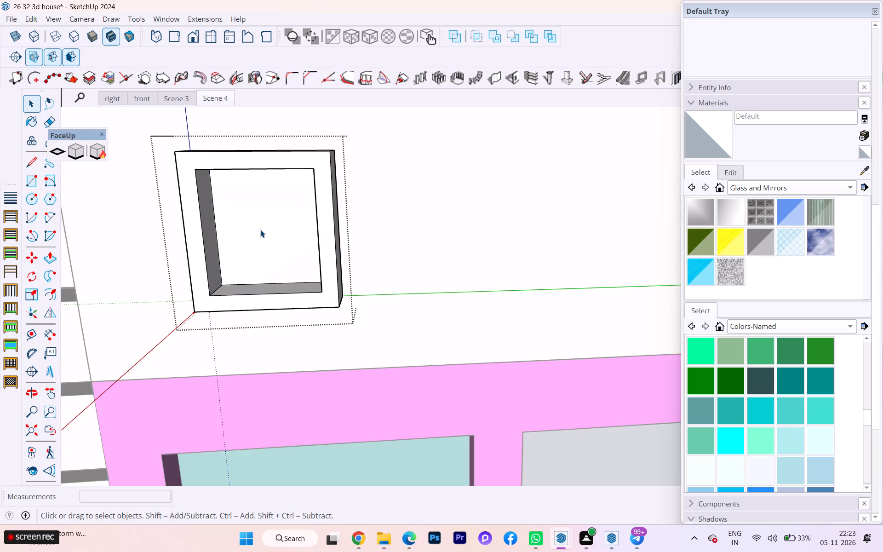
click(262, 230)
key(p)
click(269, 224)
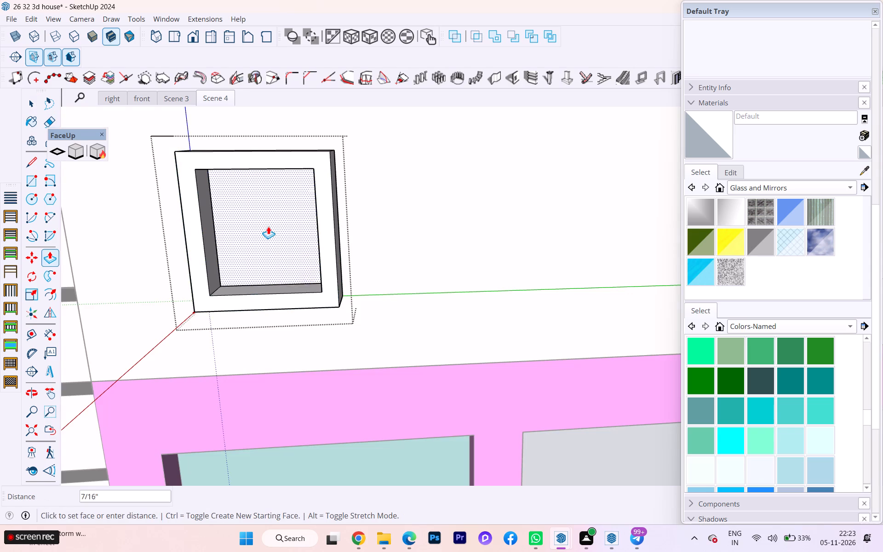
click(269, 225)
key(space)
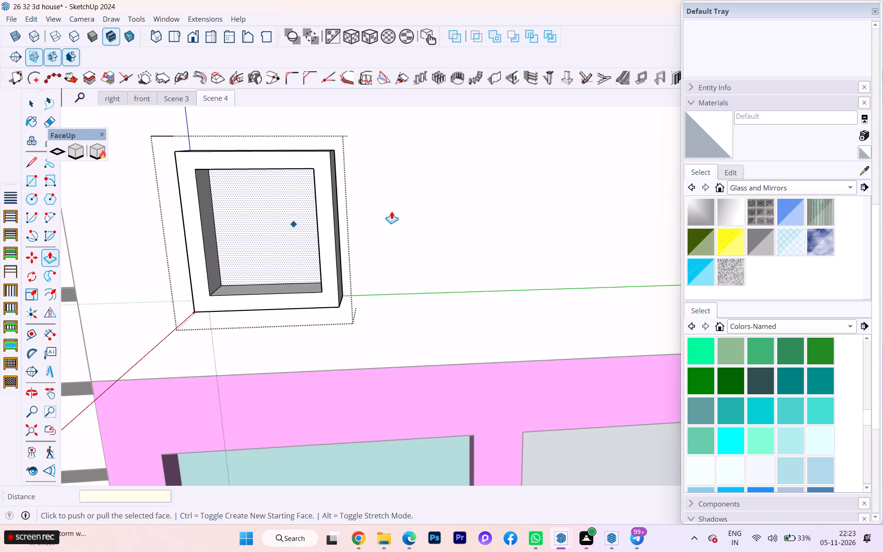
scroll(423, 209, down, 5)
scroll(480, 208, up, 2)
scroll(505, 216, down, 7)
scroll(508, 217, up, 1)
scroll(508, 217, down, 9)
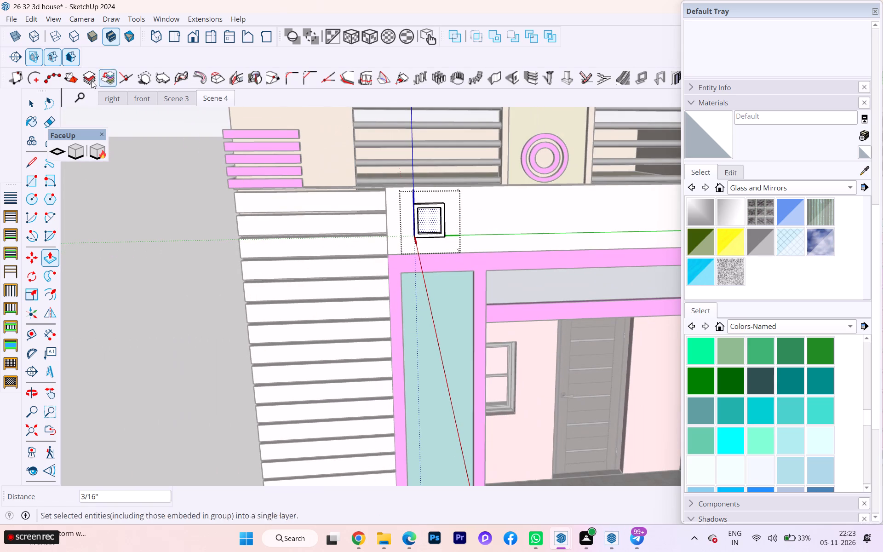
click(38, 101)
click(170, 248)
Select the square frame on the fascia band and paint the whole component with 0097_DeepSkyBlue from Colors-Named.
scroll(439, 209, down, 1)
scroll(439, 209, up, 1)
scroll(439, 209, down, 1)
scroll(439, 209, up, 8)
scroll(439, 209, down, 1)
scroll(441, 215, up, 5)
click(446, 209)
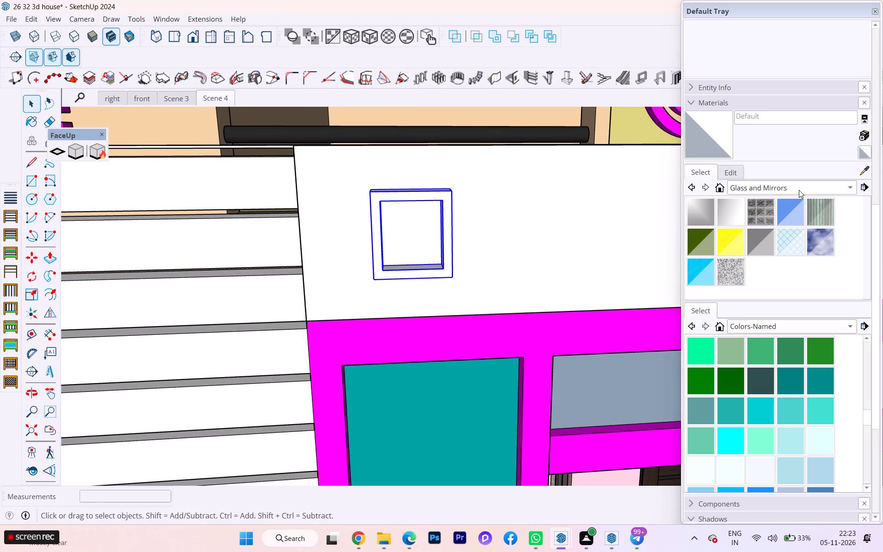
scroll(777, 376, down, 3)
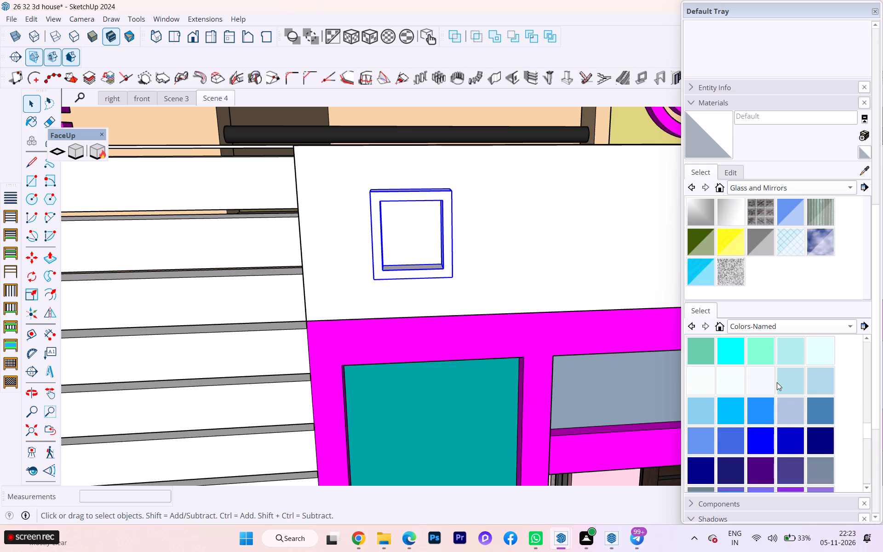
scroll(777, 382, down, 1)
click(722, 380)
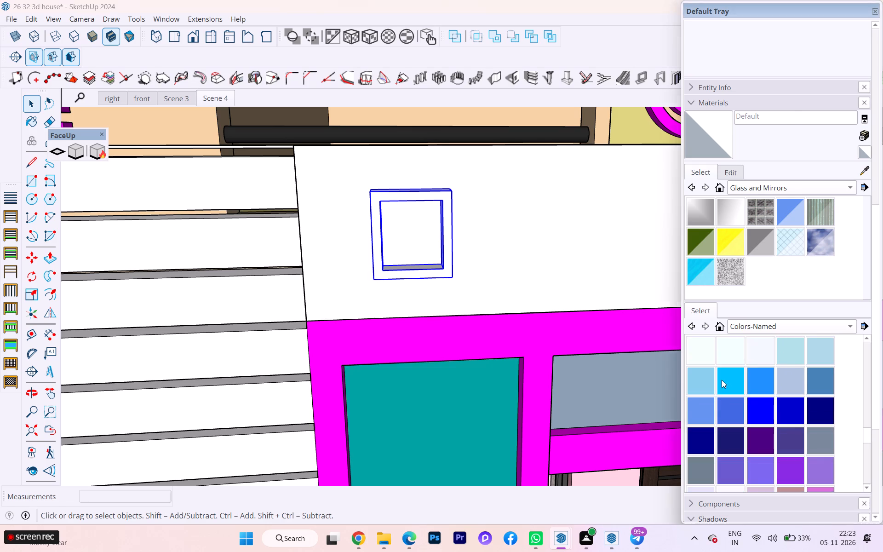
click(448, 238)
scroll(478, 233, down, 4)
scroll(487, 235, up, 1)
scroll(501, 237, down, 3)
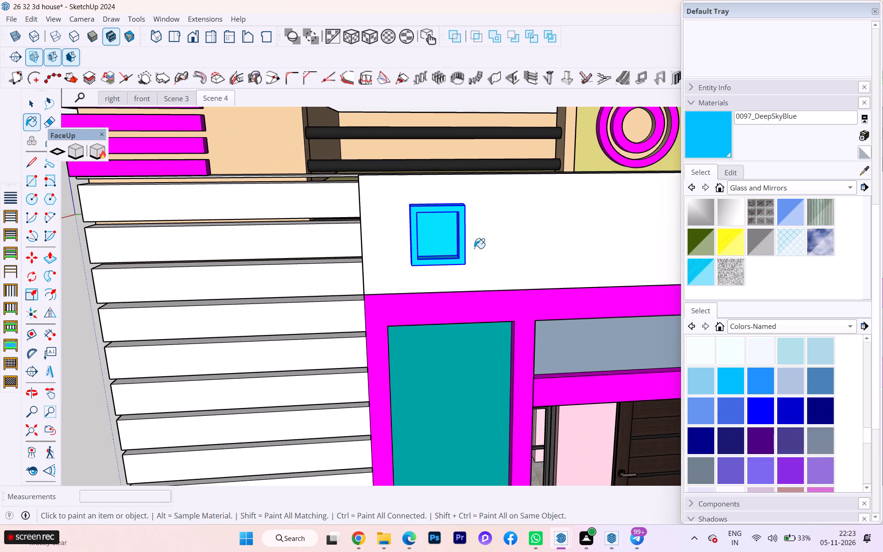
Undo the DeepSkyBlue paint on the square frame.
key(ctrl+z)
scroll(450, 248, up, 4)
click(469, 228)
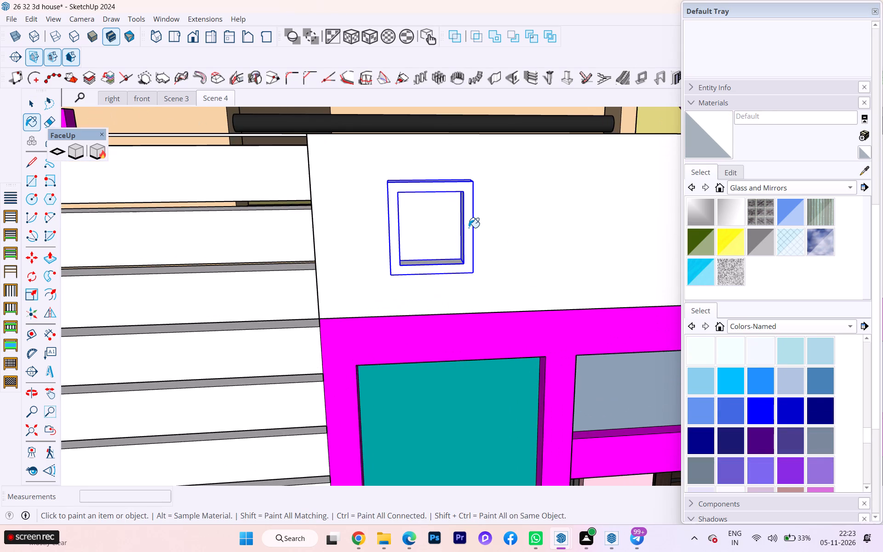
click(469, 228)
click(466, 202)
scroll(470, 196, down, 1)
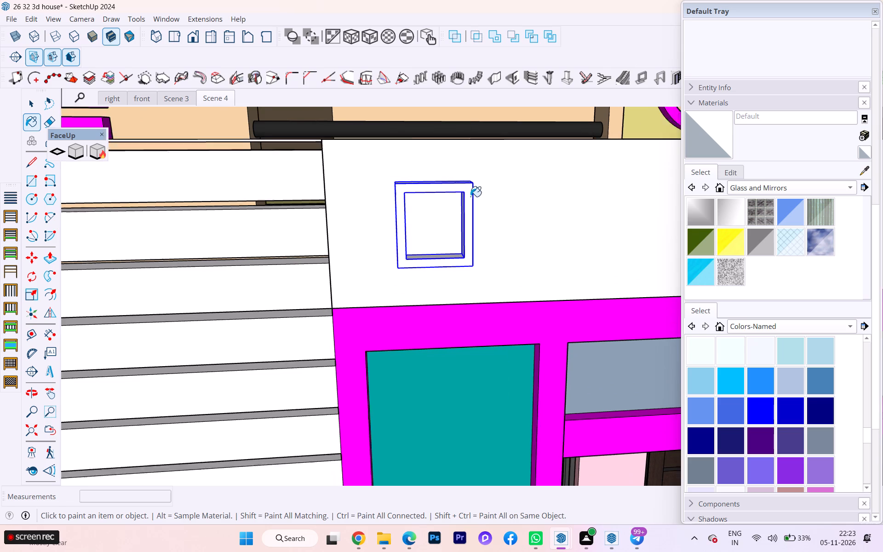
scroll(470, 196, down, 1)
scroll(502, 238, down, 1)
Inside the square frame component, select all connected geometry except the recessed inner face and paint it with 0100_SteelBlue.
middle_drag(487, 232, 393, 238)
click(26, 110)
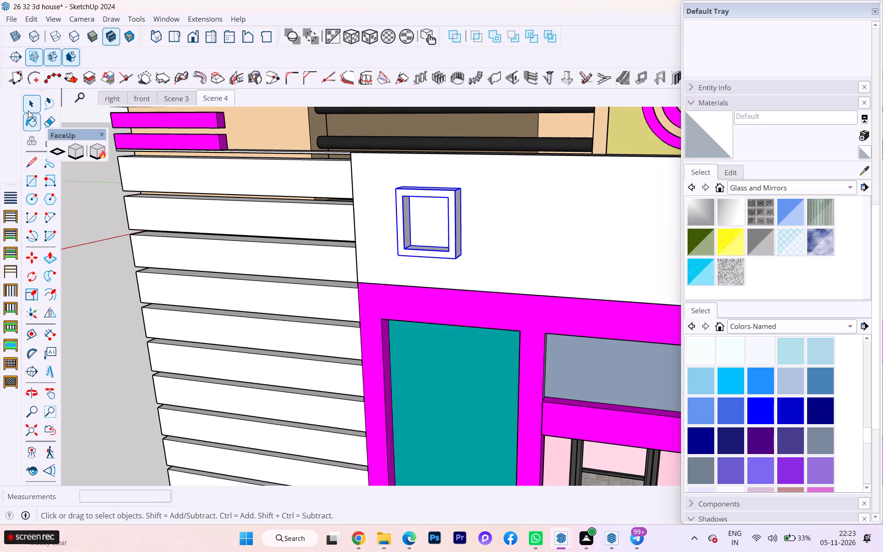
double_click(421, 195)
click(421, 195)
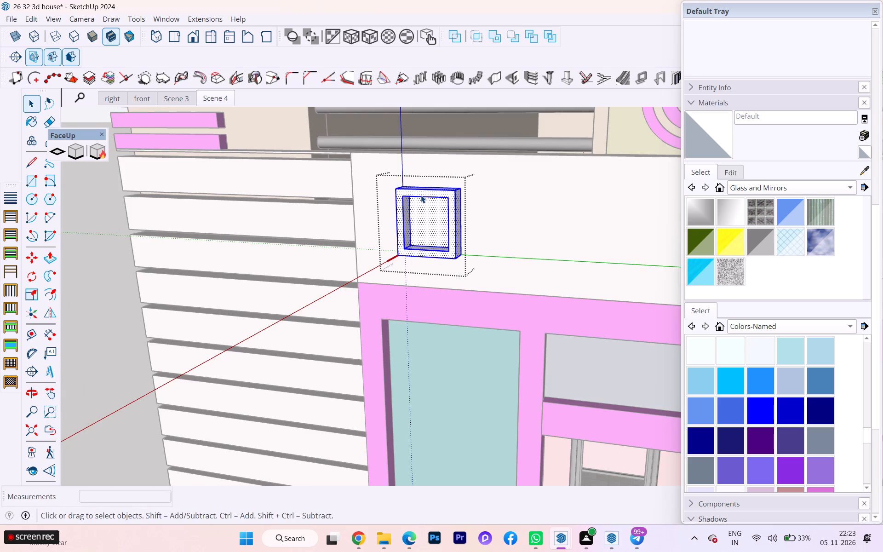
double_click(421, 195)
click(421, 195)
ctrl+shift+click(442, 218)
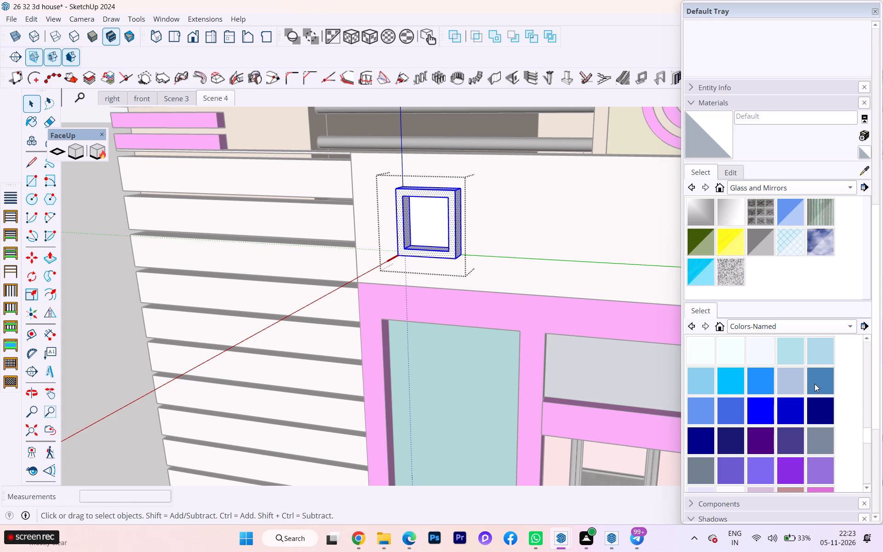
click(815, 383)
click(449, 216)
scroll(454, 211, down, 7)
scroll(465, 220, up, 1)
scroll(488, 231, down, 2)
scroll(488, 234, up, 1)
scroll(488, 234, down, 3)
middle_drag(505, 245, 584, 257)
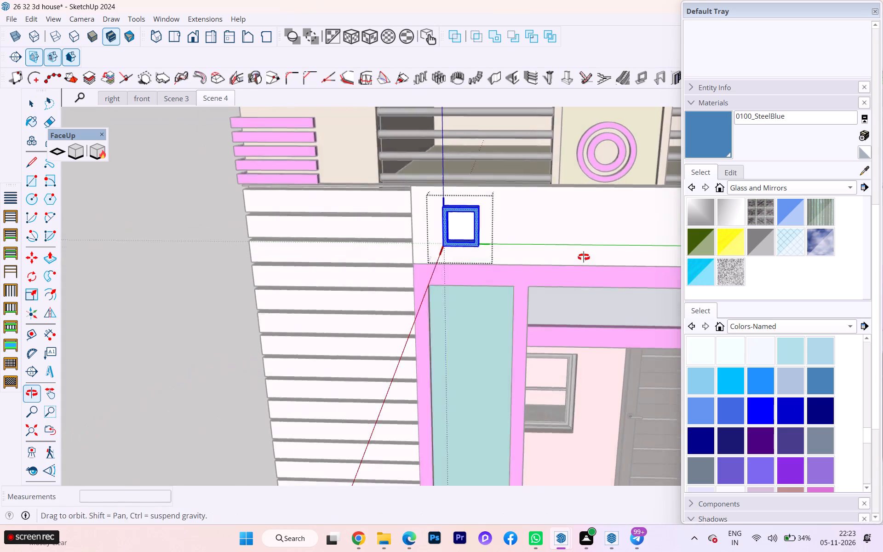
middle_drag(584, 257, 602, 258)
key(space)
click(38, 97)
click(127, 217)
Copy the SteelBlue square frame about 10' 6 7/8" along the green axis to the opposite end of the fascia band.
scroll(258, 219, down, 5)
scroll(269, 218, up, 1)
scroll(269, 218, down, 2)
scroll(332, 222, down, 3)
scroll(453, 226, up, 1)
scroll(454, 226, down, 1)
scroll(455, 226, up, 5)
scroll(399, 221, up, 9)
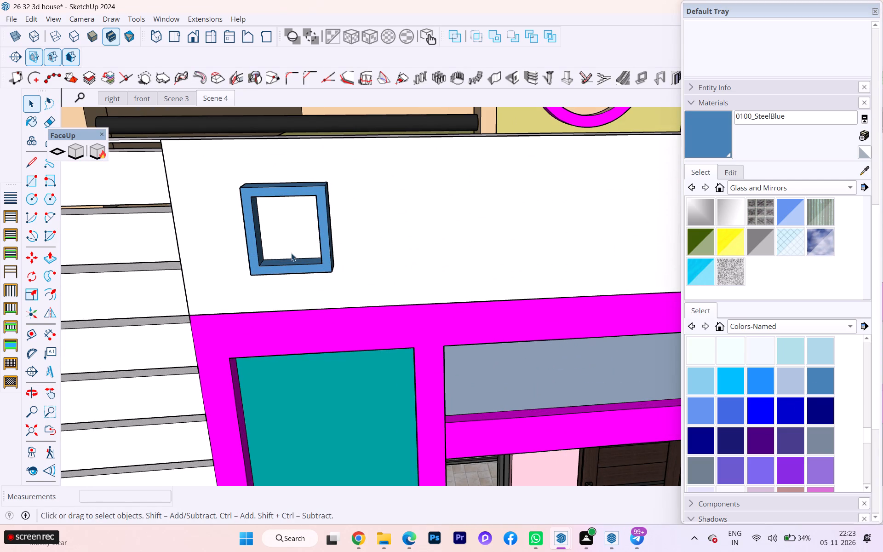
key(m)
click(251, 275)
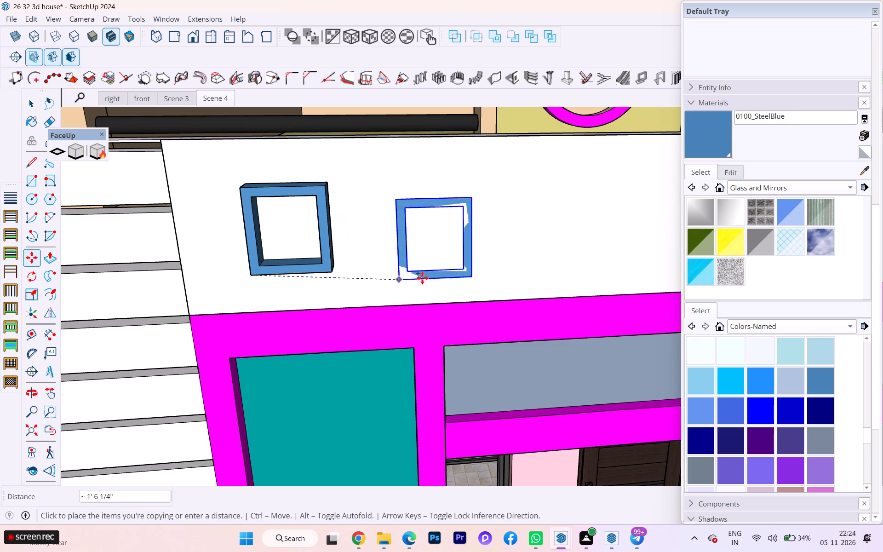
scroll(385, 264, down, 1)
scroll(382, 264, up, 1)
scroll(376, 262, down, 5)
scroll(329, 261, up, 2)
scroll(329, 261, down, 1)
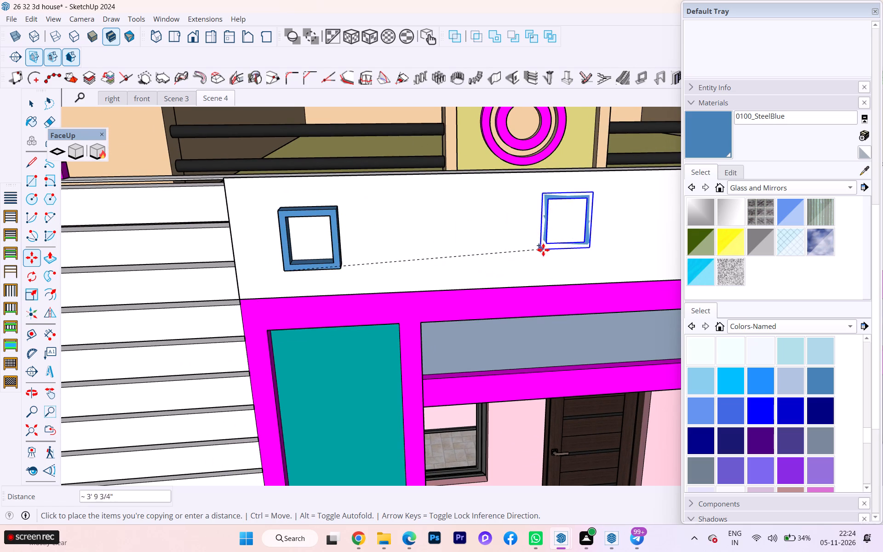
key(Left)
scroll(487, 263, down, 1)
scroll(487, 263, up, 1)
scroll(487, 263, down, 4)
scroll(584, 272, down, 1)
scroll(584, 272, up, 4)
scroll(584, 272, down, 4)
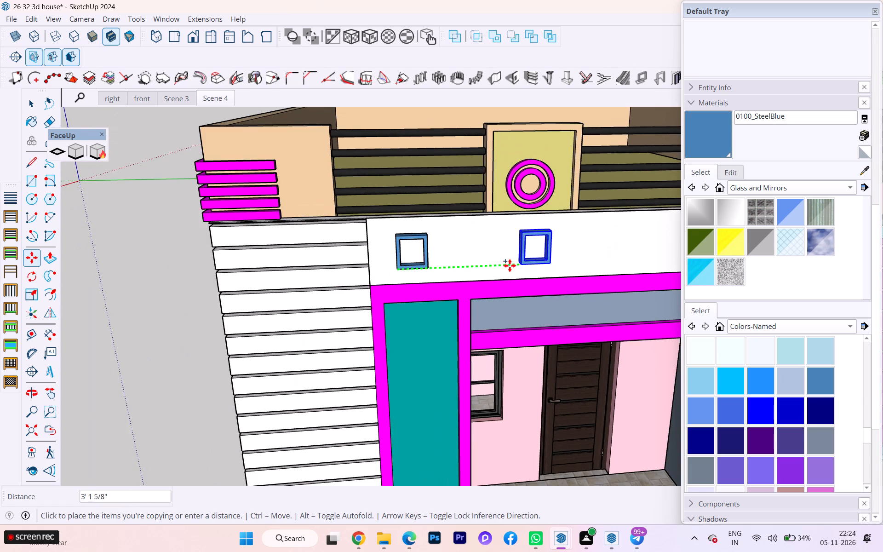
scroll(510, 265, down, 3)
scroll(594, 263, down, 5)
scroll(497, 255, up, 1)
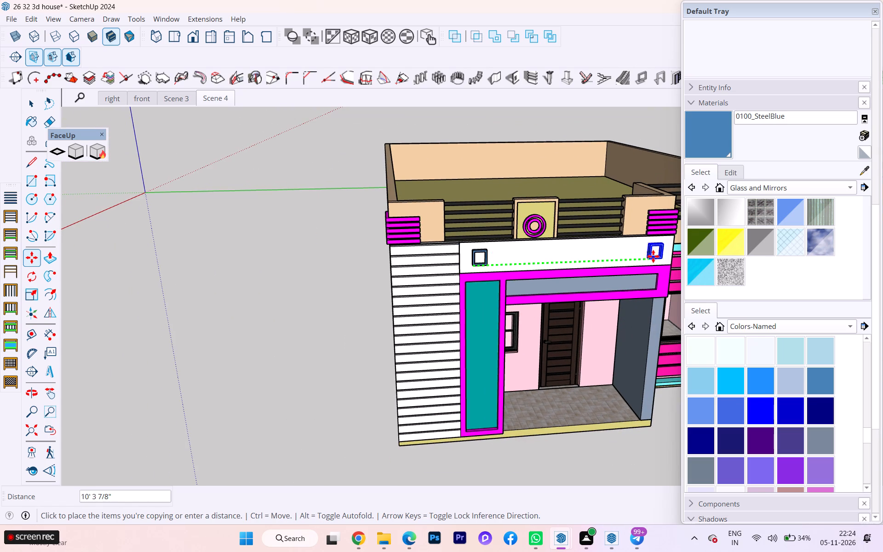
click(654, 256)
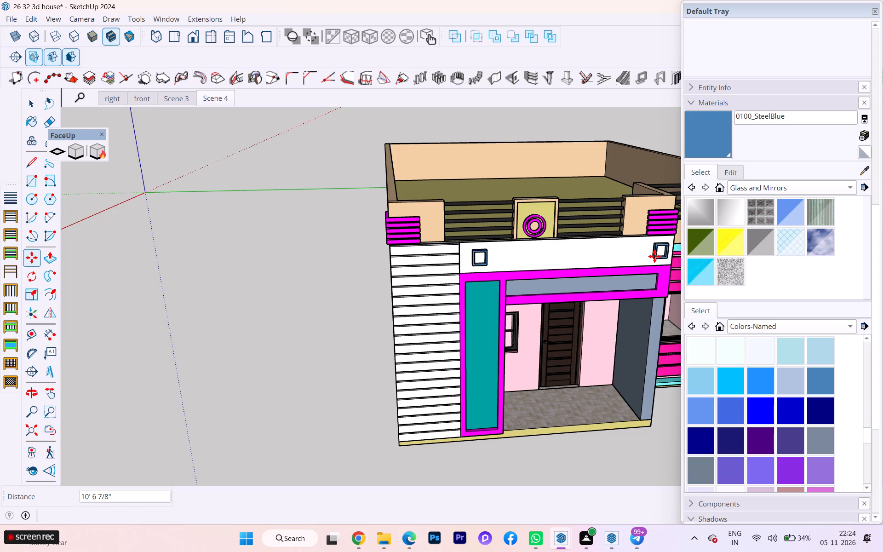
Divide the copy distance by 4 to array the square frames evenly along the fascia band.
text(/4)
key(Return)
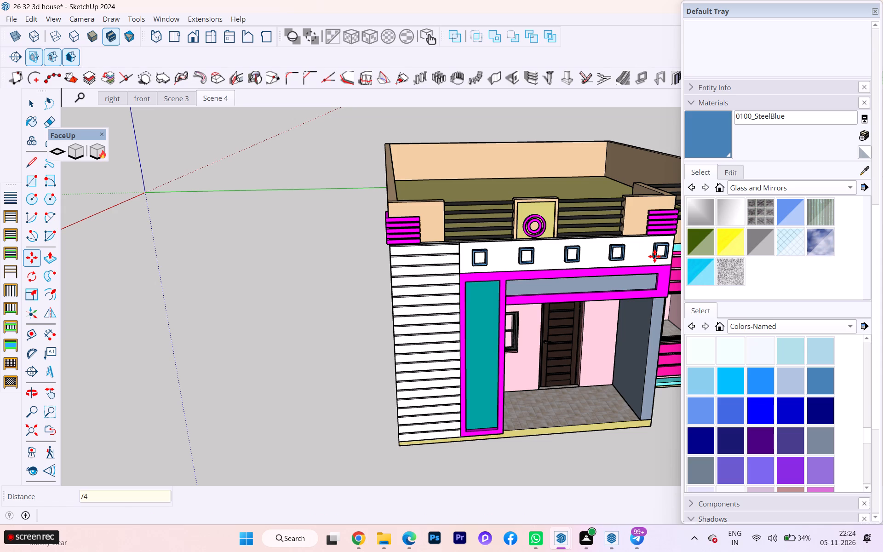
key(space)
click(37, 164)
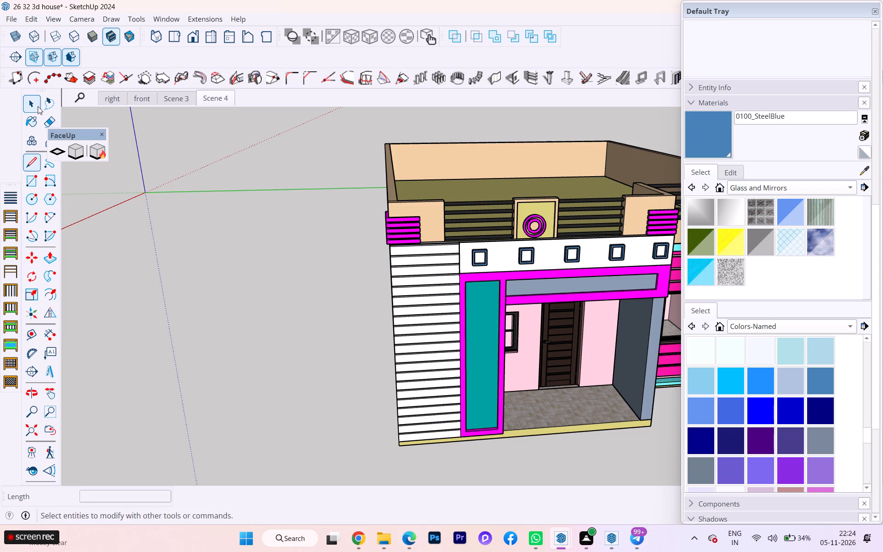
click(37, 106)
click(227, 206)
Open the first square frame component on the fascia band for editing and select its recessed inner face.
scroll(576, 212, down, 2)
scroll(636, 212, up, 2)
scroll(644, 213, down, 1)
scroll(649, 216, up, 1)
scroll(649, 216, down, 1)
scroll(649, 216, up, 8)
scroll(649, 216, down, 1)
scroll(649, 216, up, 5)
scroll(596, 257, down, 3)
scroll(596, 257, up, 3)
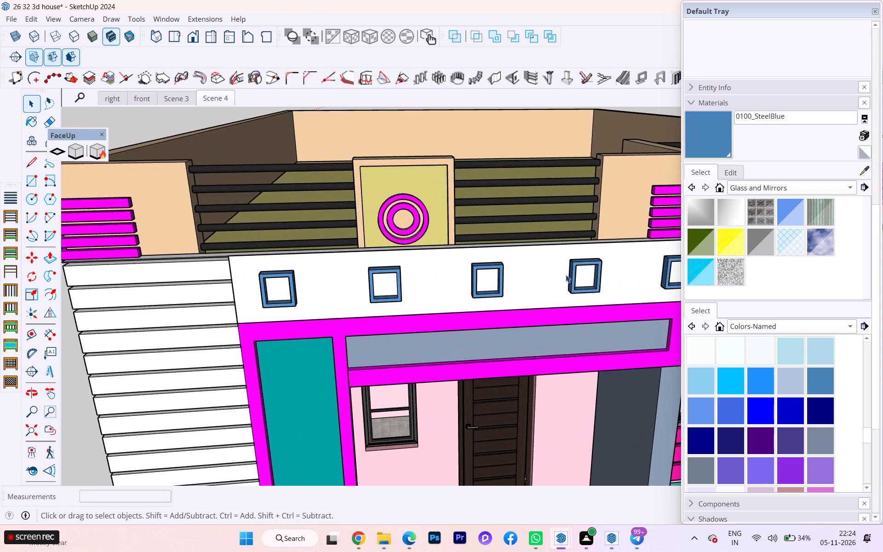
scroll(456, 272, up, 6)
scroll(277, 268, down, 6)
click(231, 283)
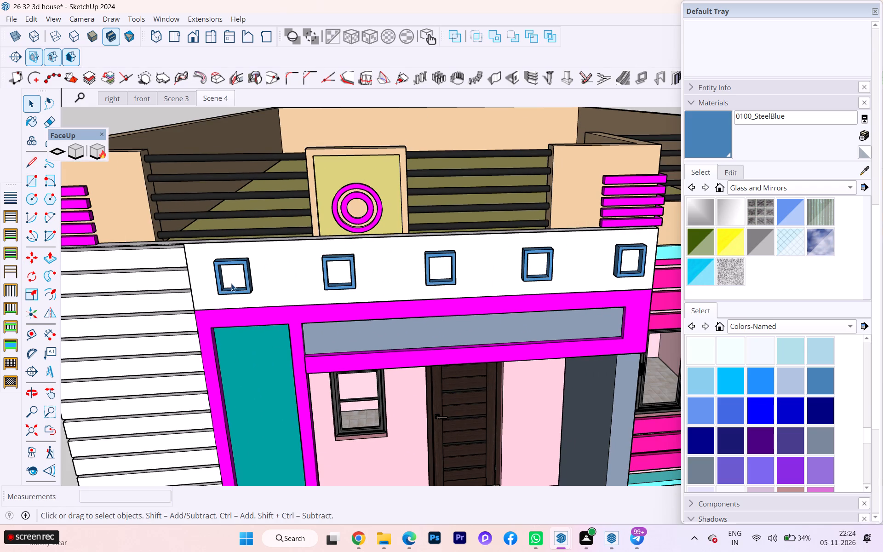
double_click(238, 280)
click(237, 276)
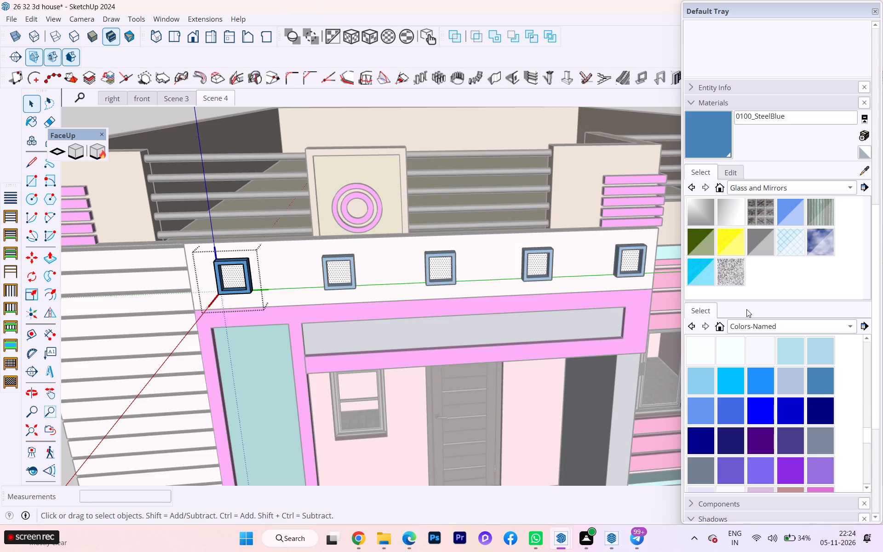
Look through the Colors-Named swatches for a colour for the frames' recessed inner face.
scroll(846, 373, down, 4)
scroll(848, 373, up, 1)
scroll(848, 373, down, 5)
scroll(784, 382, up, 3)
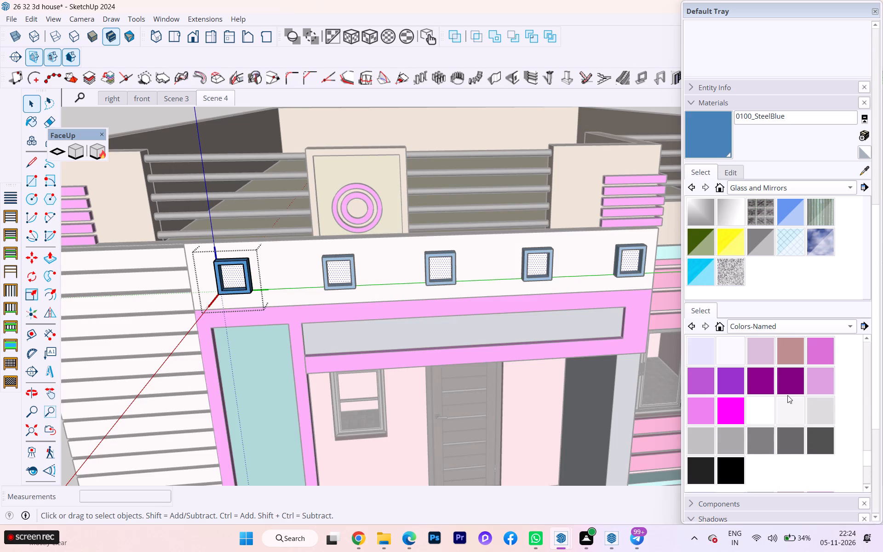
scroll(778, 377, up, 3)
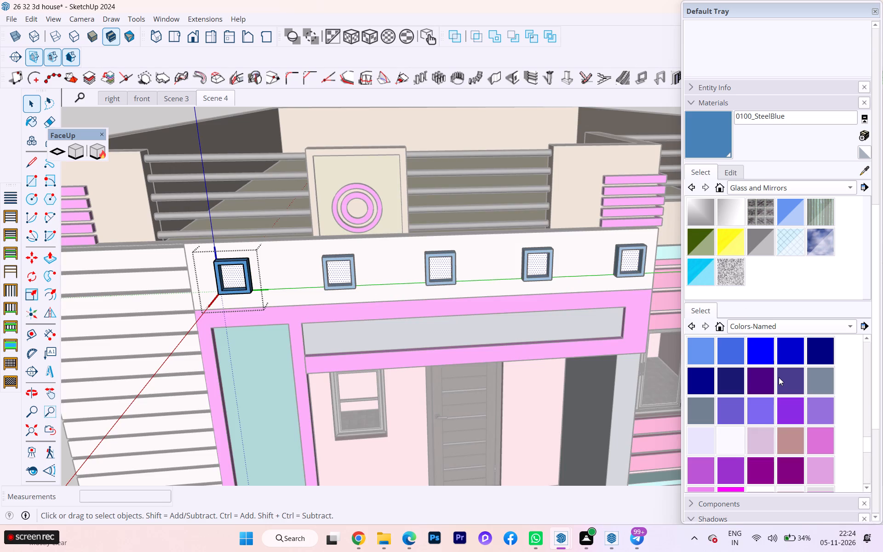
scroll(768, 377, up, 2)
scroll(768, 377, down, 1)
scroll(768, 377, up, 4)
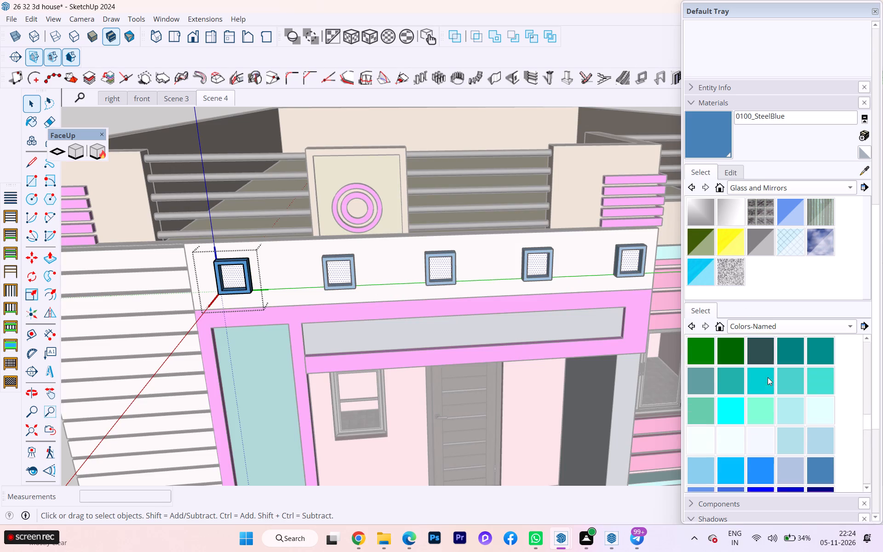
scroll(768, 377, up, 2)
scroll(768, 377, down, 1)
scroll(768, 377, up, 1)
scroll(768, 377, down, 1)
scroll(768, 377, up, 5)
scroll(763, 373, down, 1)
scroll(763, 373, up, 4)
scroll(762, 373, down, 1)
scroll(762, 373, up, 11)
scroll(762, 373, down, 1)
scroll(762, 373, up, 1)
Switch the material collection to Colors and look through its swatches for the frames' recessed inner face.
click(764, 322)
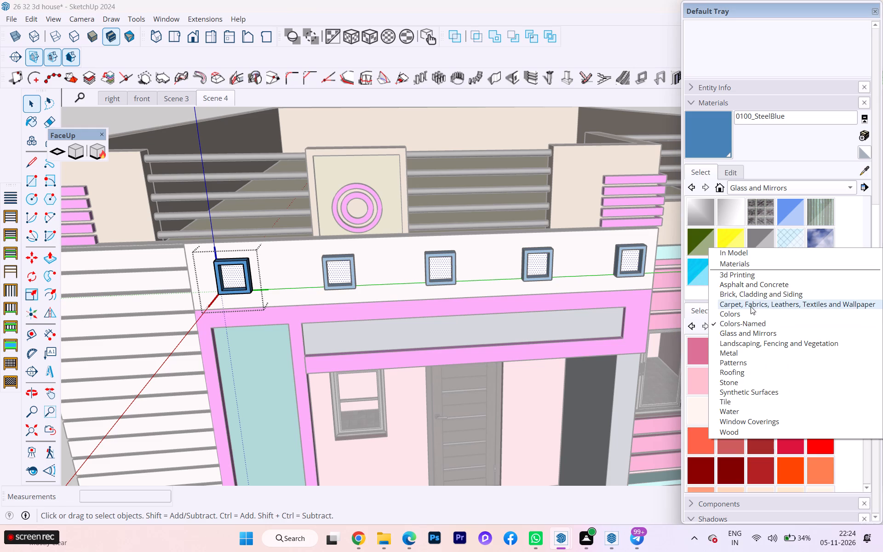
click(737, 313)
scroll(743, 361, down, 2)
scroll(746, 375, up, 2)
scroll(747, 378, down, 1)
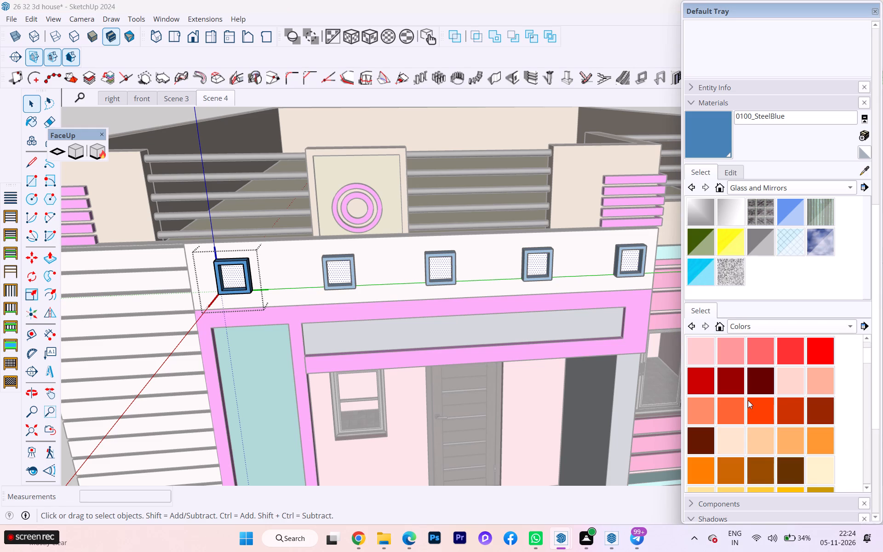
scroll(698, 381, down, 4)
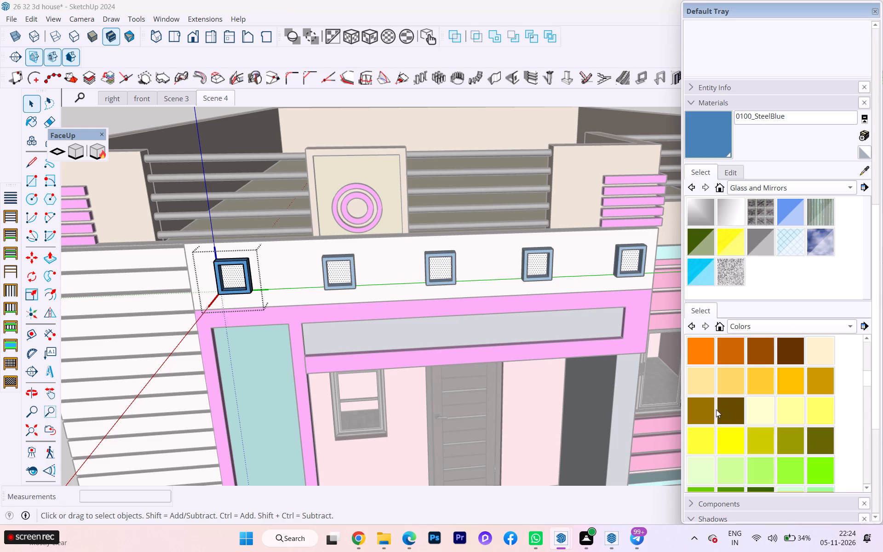
scroll(733, 421, down, 13)
scroll(753, 434, up, 1)
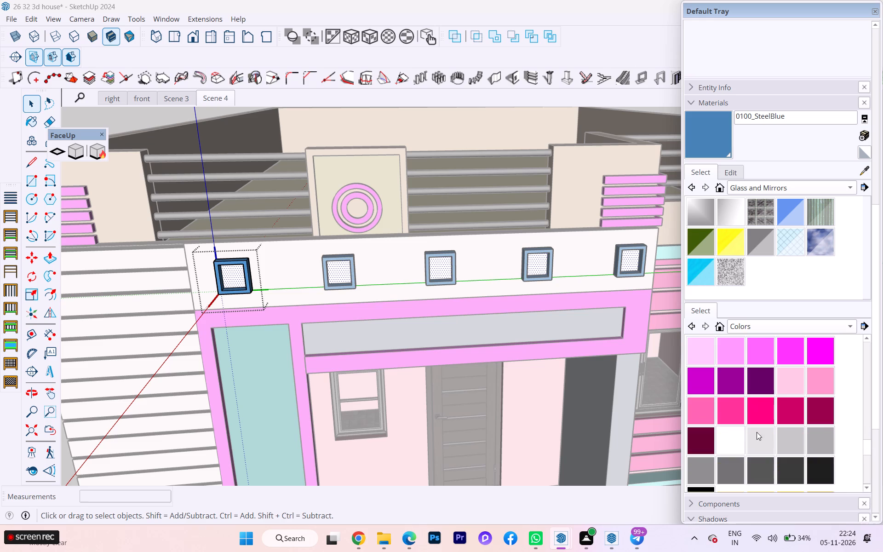
scroll(756, 432, down, 5)
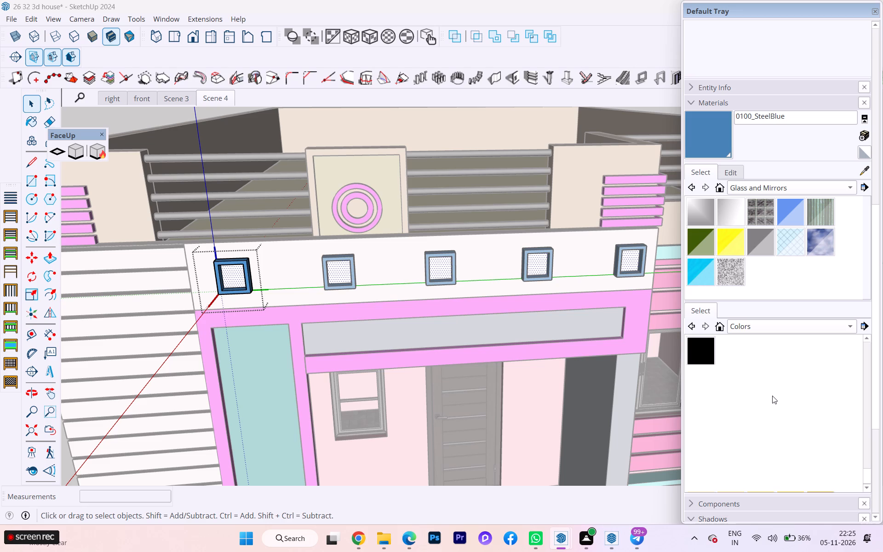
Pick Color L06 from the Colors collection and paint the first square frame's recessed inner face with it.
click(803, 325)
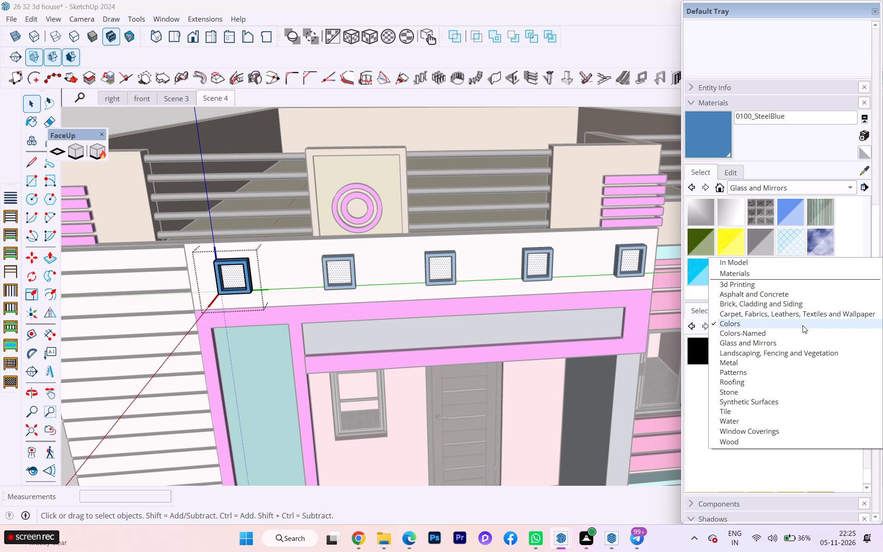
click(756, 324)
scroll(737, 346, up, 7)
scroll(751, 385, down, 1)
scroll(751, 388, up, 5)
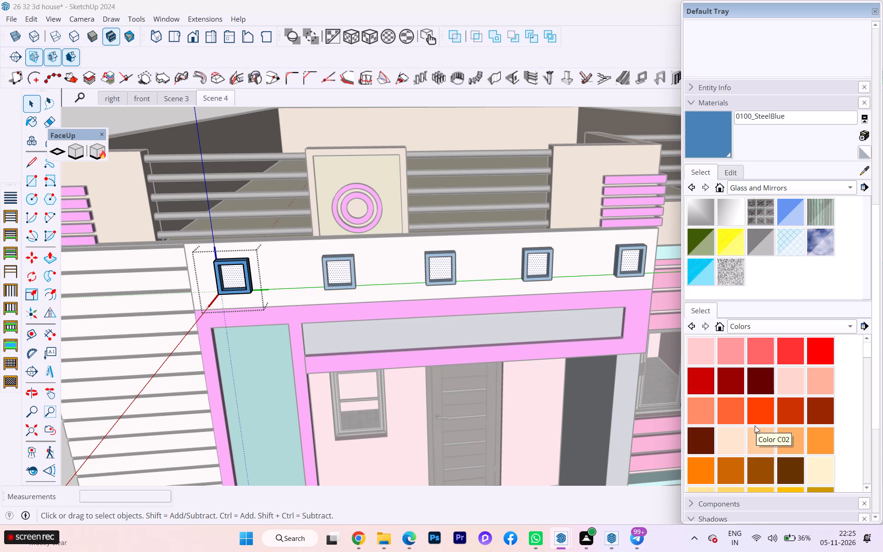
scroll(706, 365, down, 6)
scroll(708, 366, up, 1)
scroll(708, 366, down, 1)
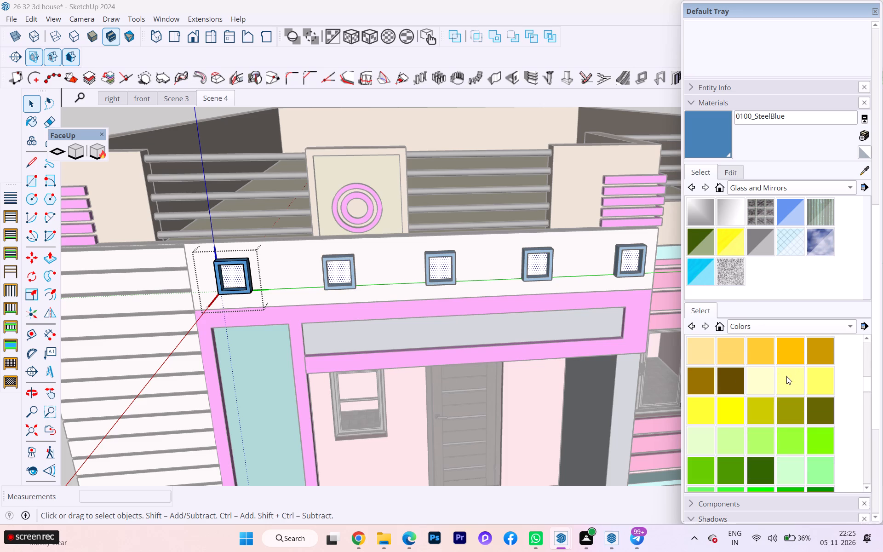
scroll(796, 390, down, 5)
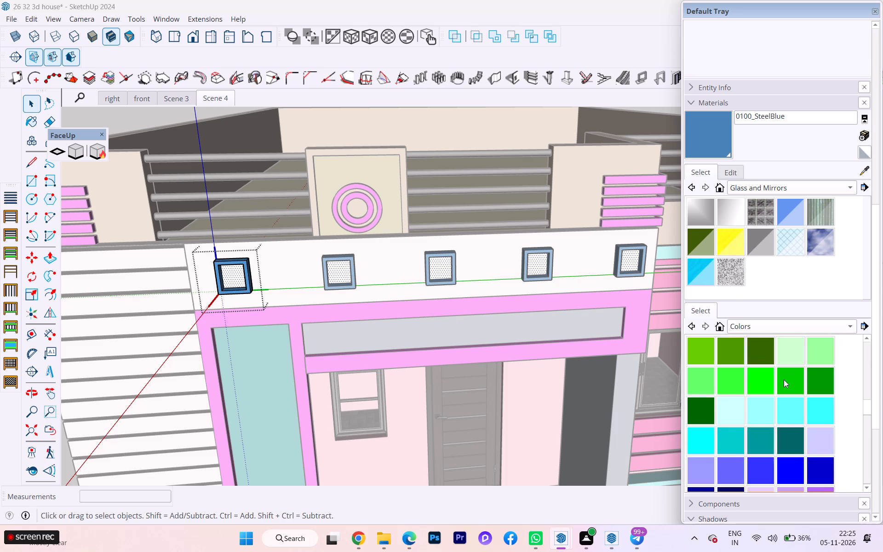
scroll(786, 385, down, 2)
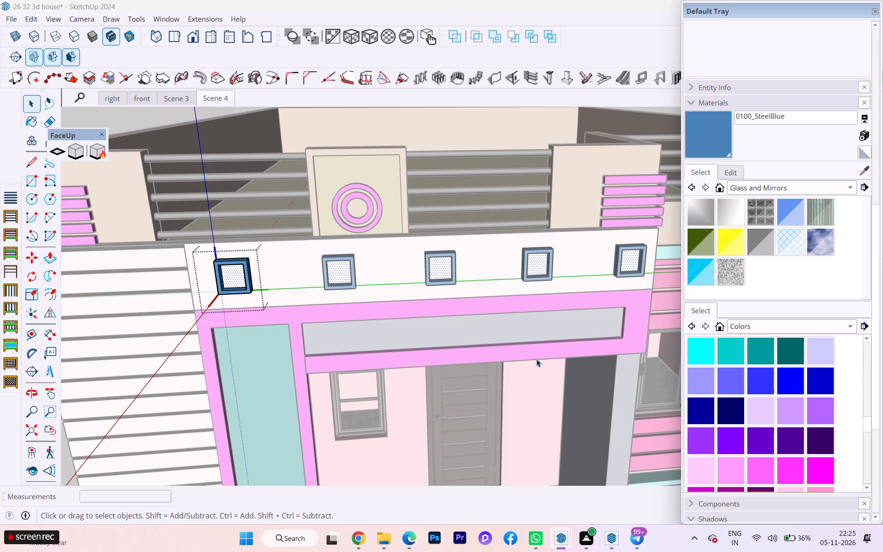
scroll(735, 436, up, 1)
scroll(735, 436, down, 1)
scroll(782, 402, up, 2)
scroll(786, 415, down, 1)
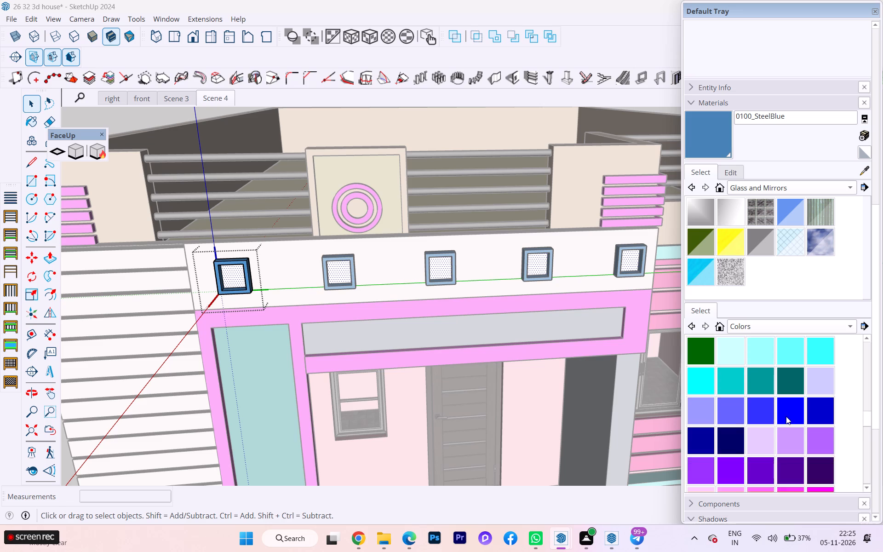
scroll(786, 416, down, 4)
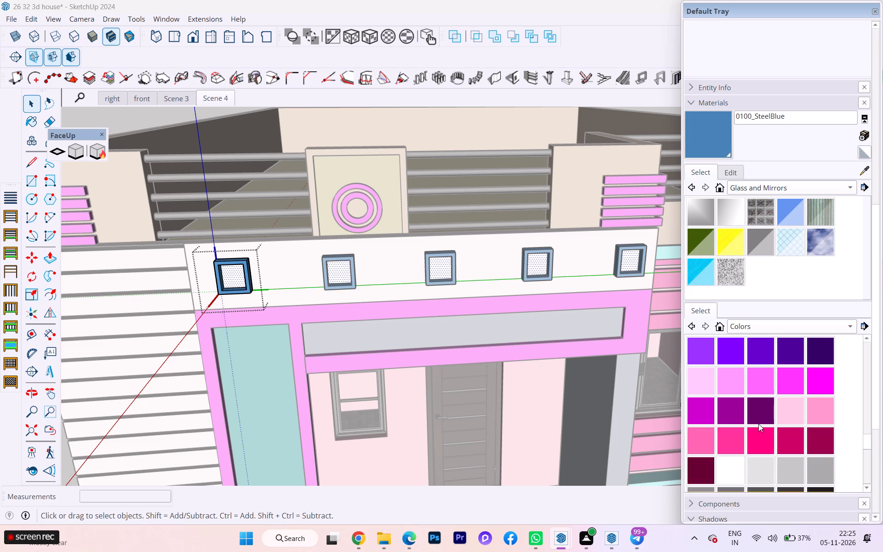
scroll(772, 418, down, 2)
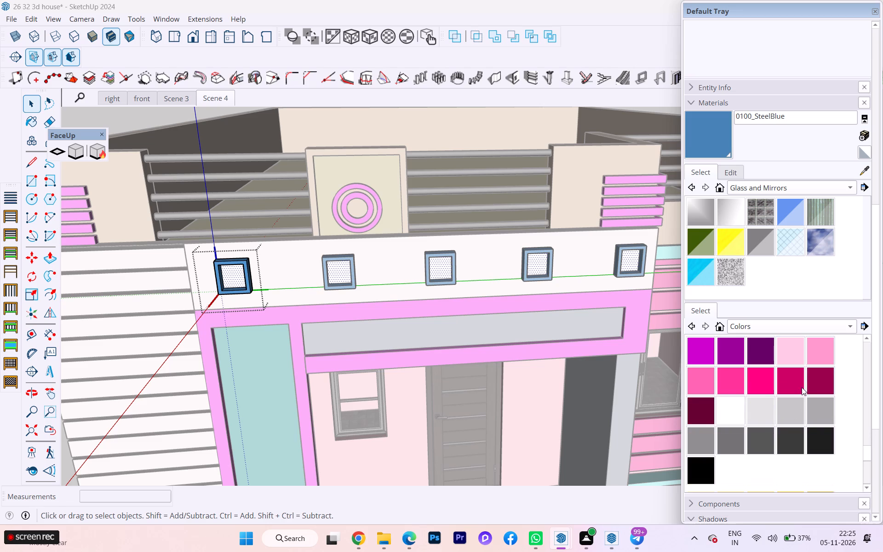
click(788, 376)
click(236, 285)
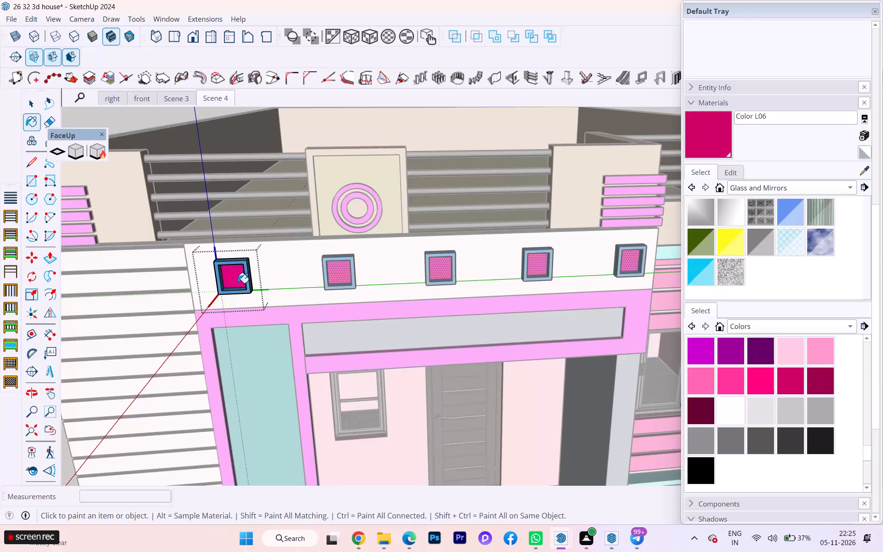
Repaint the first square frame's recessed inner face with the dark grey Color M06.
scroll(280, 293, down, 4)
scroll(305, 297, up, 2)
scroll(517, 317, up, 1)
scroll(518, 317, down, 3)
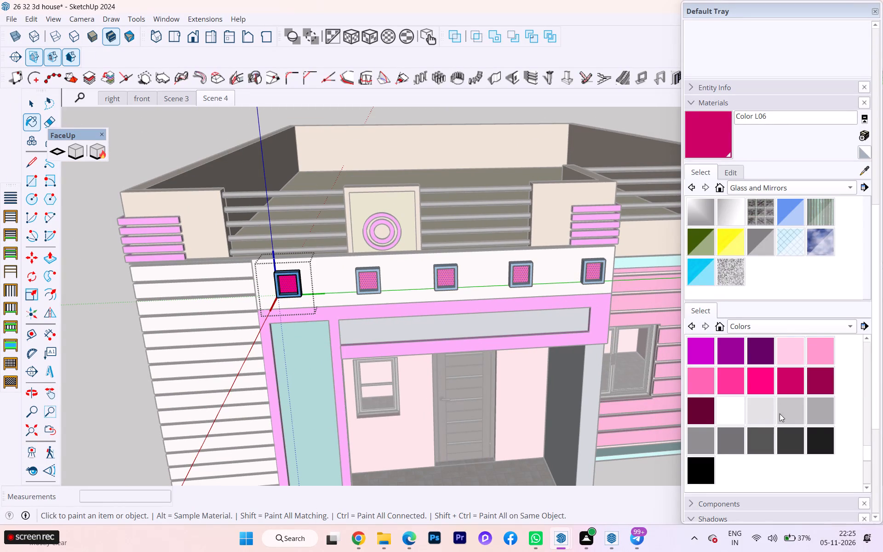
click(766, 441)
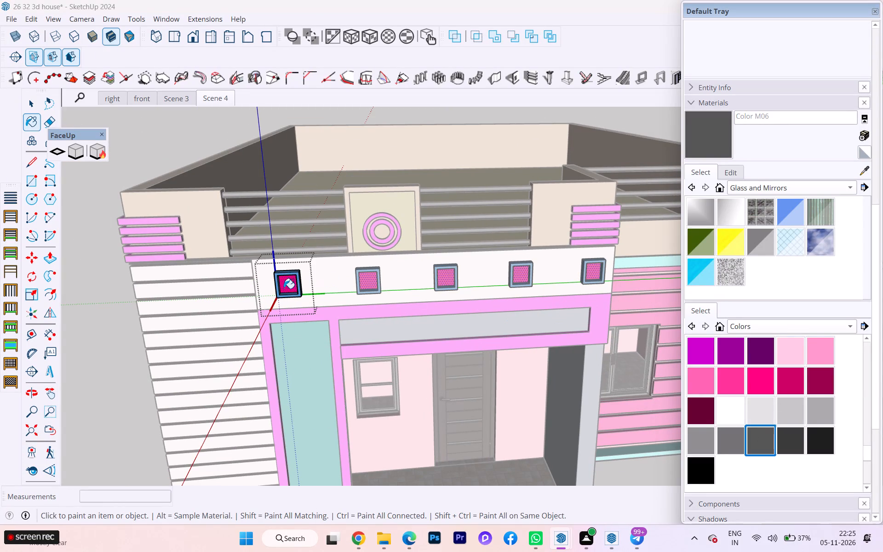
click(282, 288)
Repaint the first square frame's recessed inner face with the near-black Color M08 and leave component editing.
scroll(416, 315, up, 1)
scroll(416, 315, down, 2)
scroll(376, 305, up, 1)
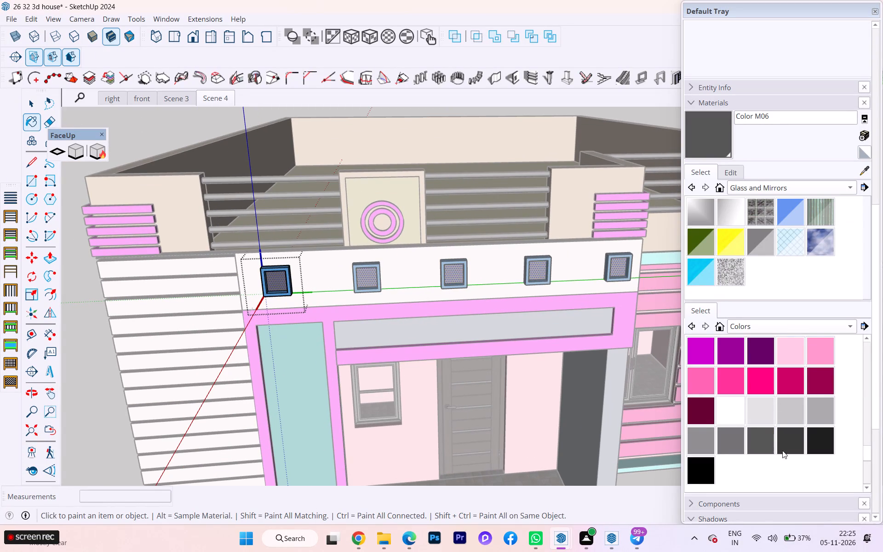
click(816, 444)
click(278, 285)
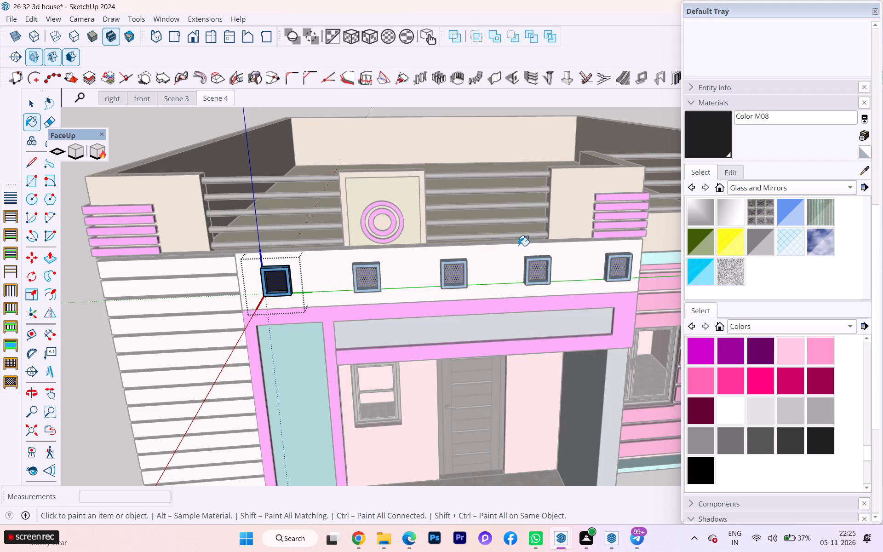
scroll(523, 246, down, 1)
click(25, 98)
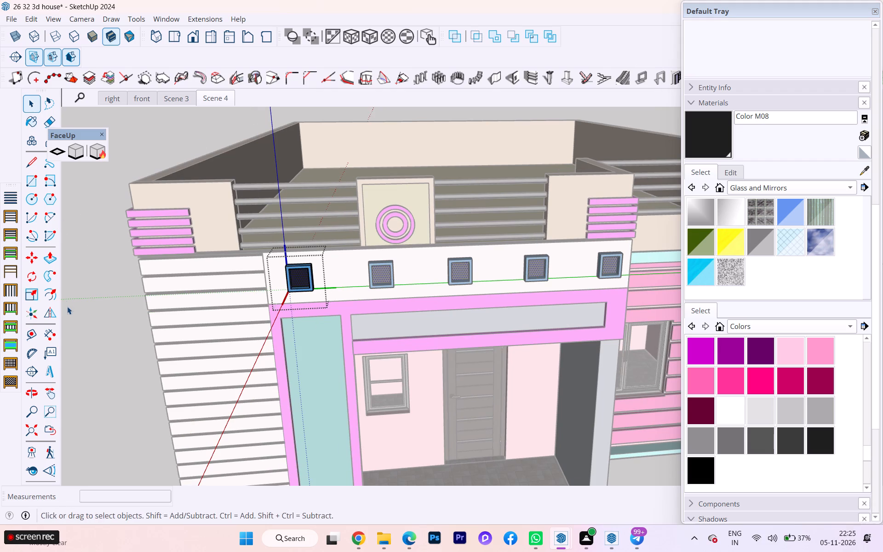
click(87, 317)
Reopen the first square frame component, paint its recessed inner face with the green Color F06, and leave component editing.
scroll(341, 290, down, 2)
scroll(445, 272, up, 2)
scroll(457, 272, down, 1)
scroll(459, 273, up, 11)
scroll(425, 281, down, 2)
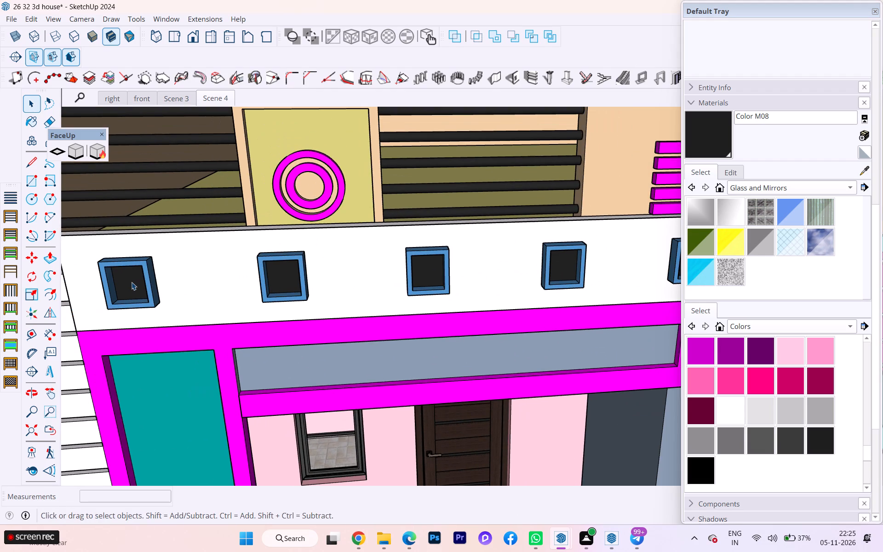
click(132, 282)
double_click(132, 282)
click(130, 283)
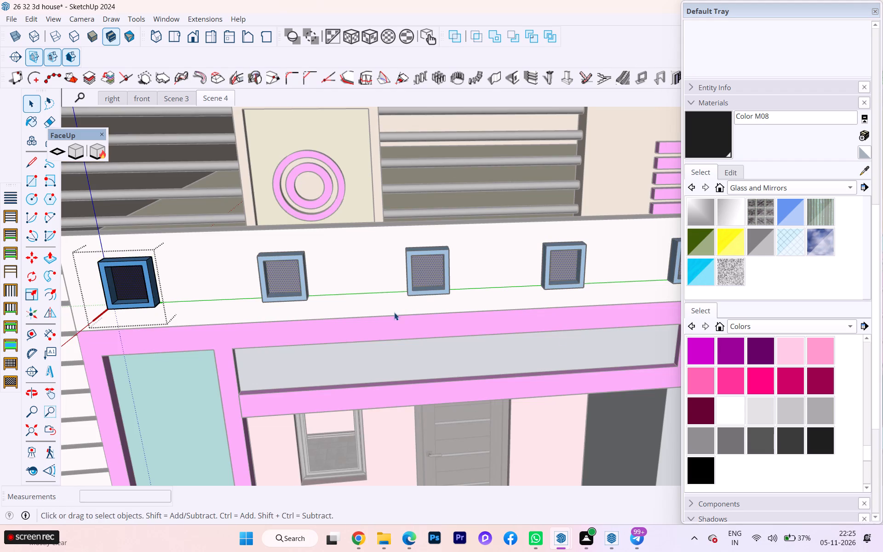
scroll(747, 372, down, 2)
scroll(747, 382, up, 4)
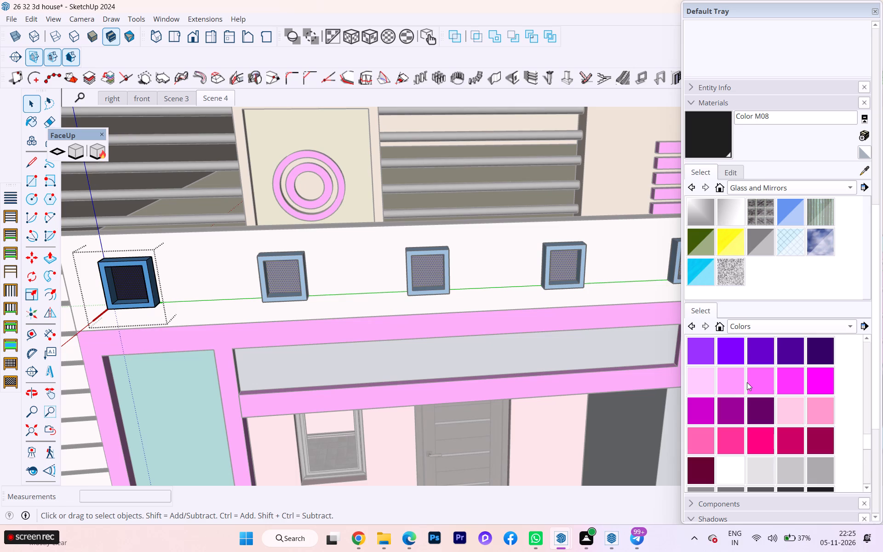
click(705, 383)
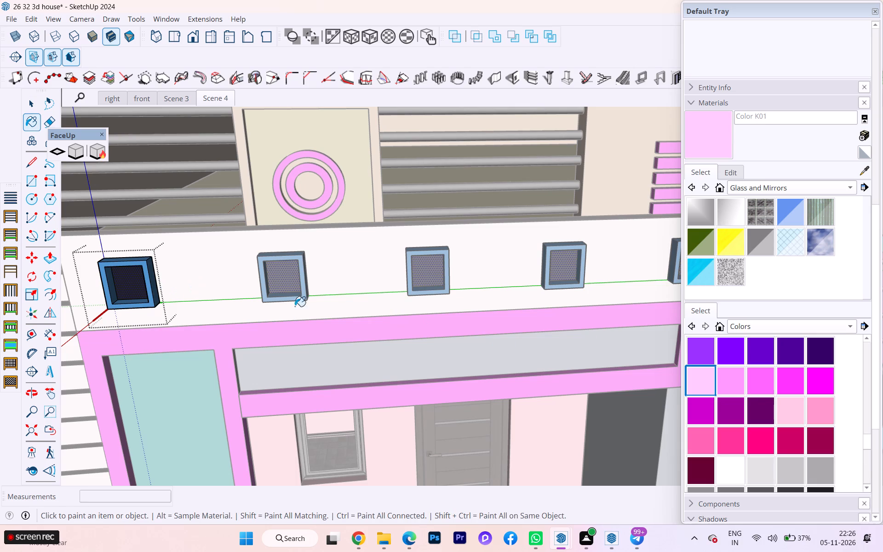
scroll(777, 421, up, 3)
scroll(719, 354, up, 1)
scroll(719, 354, down, 2)
scroll(719, 354, up, 1)
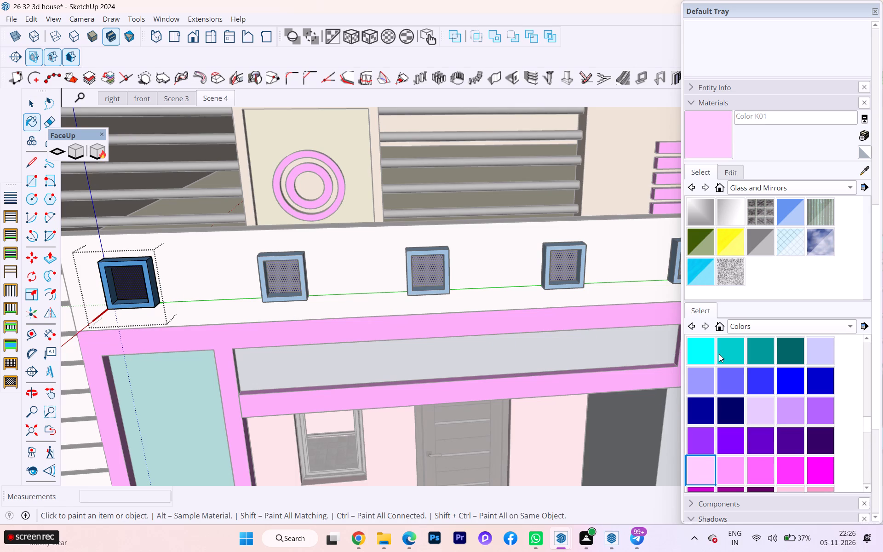
scroll(718, 356, up, 4)
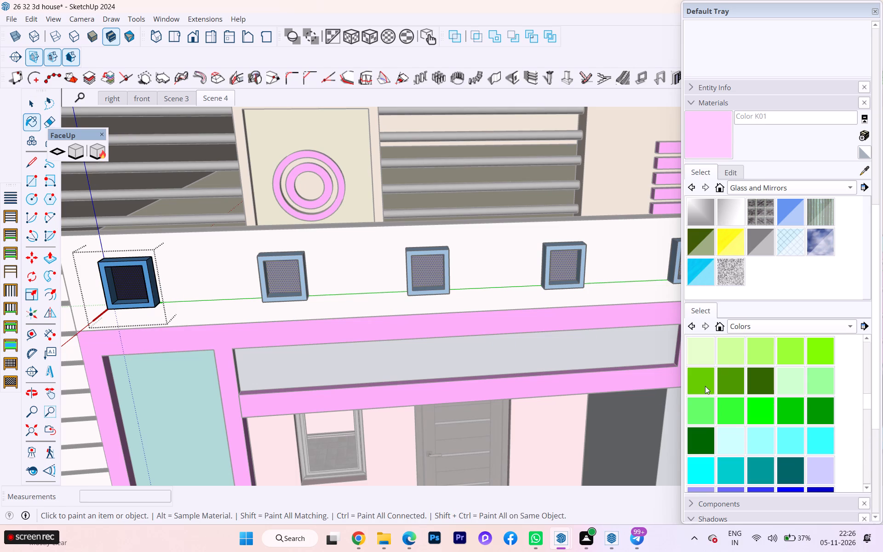
click(705, 386)
click(127, 279)
scroll(261, 283, down, 3)
scroll(272, 283, up, 3)
scroll(315, 286, down, 2)
scroll(490, 282, down, 1)
scroll(491, 282, up, 2)
scroll(494, 282, down, 3)
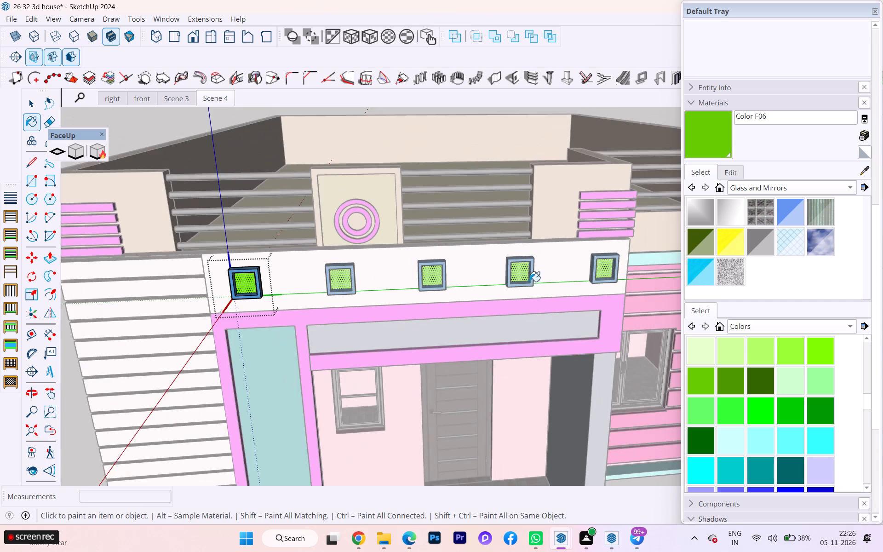
scroll(529, 282, down, 2)
click(33, 106)
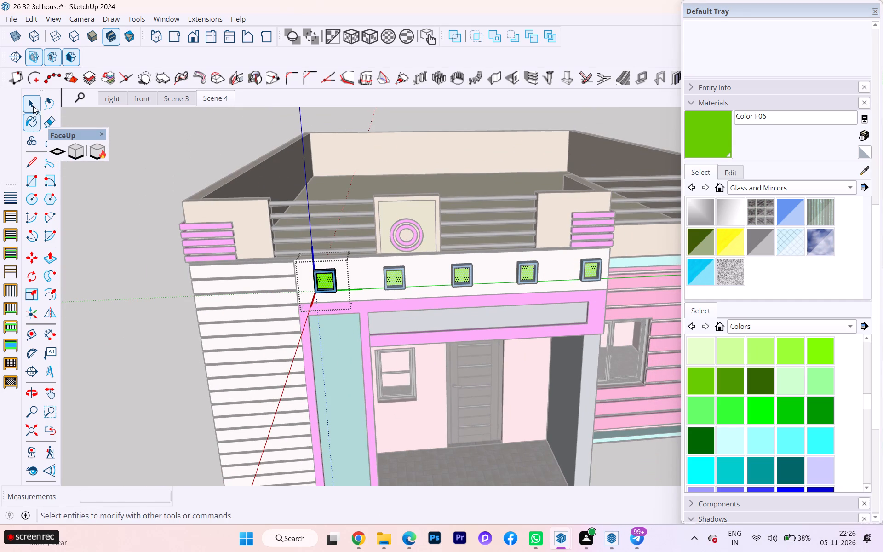
click(89, 256)
Examine the square frames' colours on the entrance fascia from both sides of the house.
scroll(275, 282, down, 3)
middle_drag(491, 275, 225, 276)
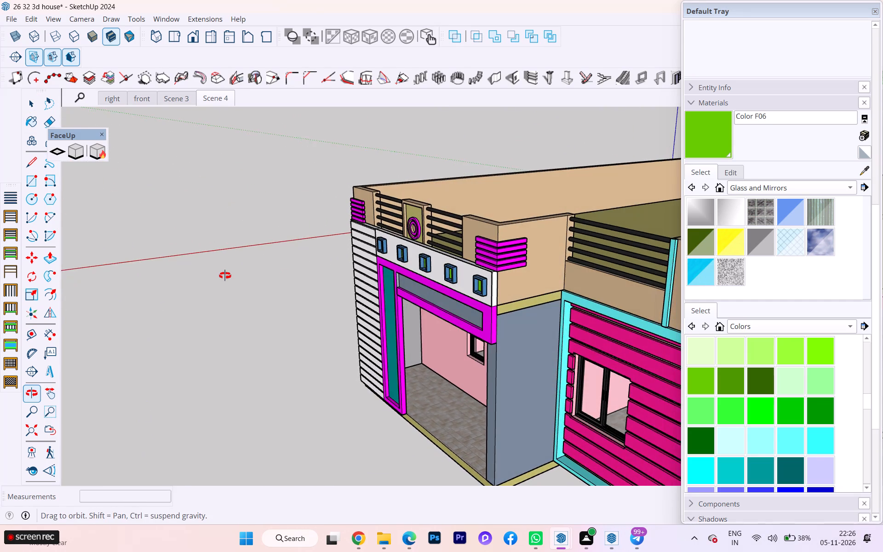
middle_drag(225, 276, 618, 293)
scroll(427, 294, up, 1)
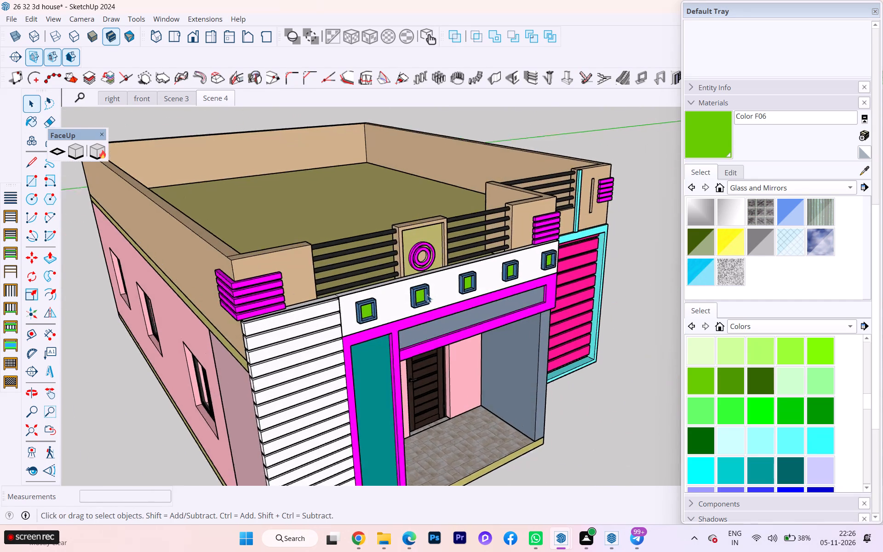
scroll(427, 294, up, 3)
scroll(359, 305, up, 1)
scroll(350, 306, down, 1)
scroll(349, 306, up, 7)
scroll(316, 310, down, 2)
scroll(316, 310, up, 3)
scroll(296, 301, down, 2)
scroll(298, 300, up, 3)
scroll(298, 300, down, 1)
scroll(432, 269, down, 1)
scroll(434, 268, up, 1)
scroll(436, 268, down, 1)
scroll(451, 265, up, 4)
scroll(454, 264, down, 5)
scroll(509, 246, up, 1)
scroll(509, 246, down, 5)
scroll(456, 253, up, 1)
scroll(454, 253, down, 5)
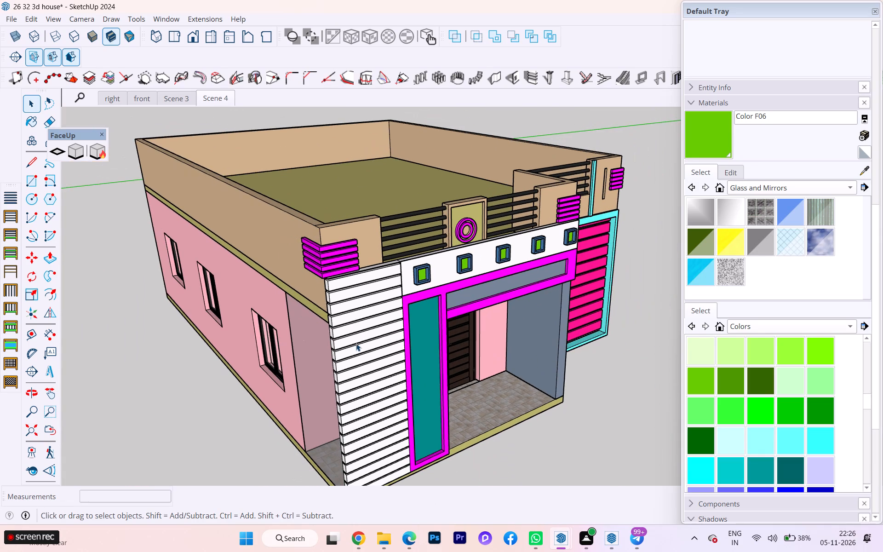
Paint the front face of the top plank on the white front corner cladding with the purple Color J07.
click(346, 284)
triple_click(347, 282)
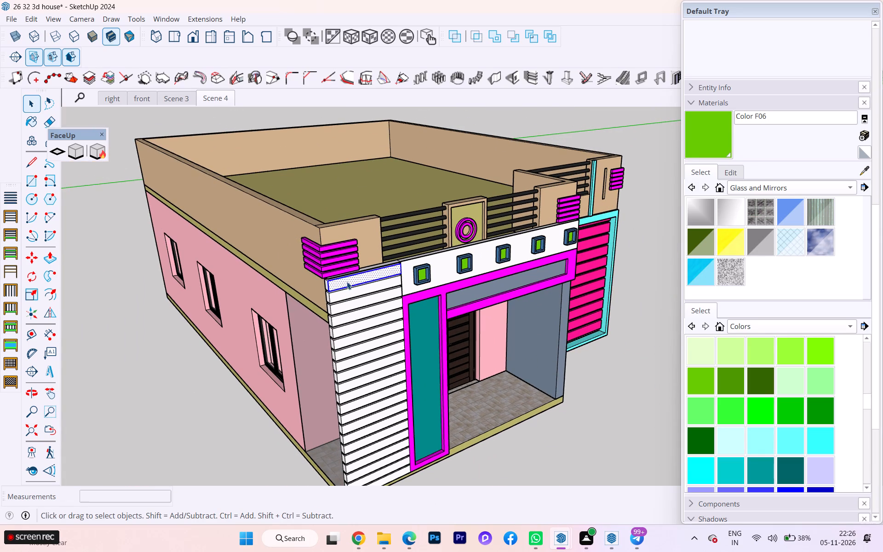
triple_click(347, 282)
scroll(347, 282, up, 6)
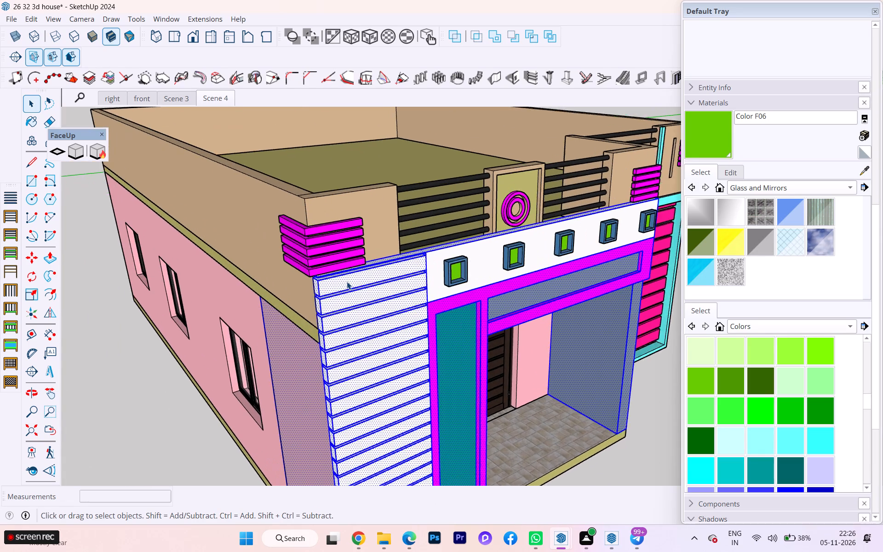
double_click(347, 282)
triple_click(347, 282)
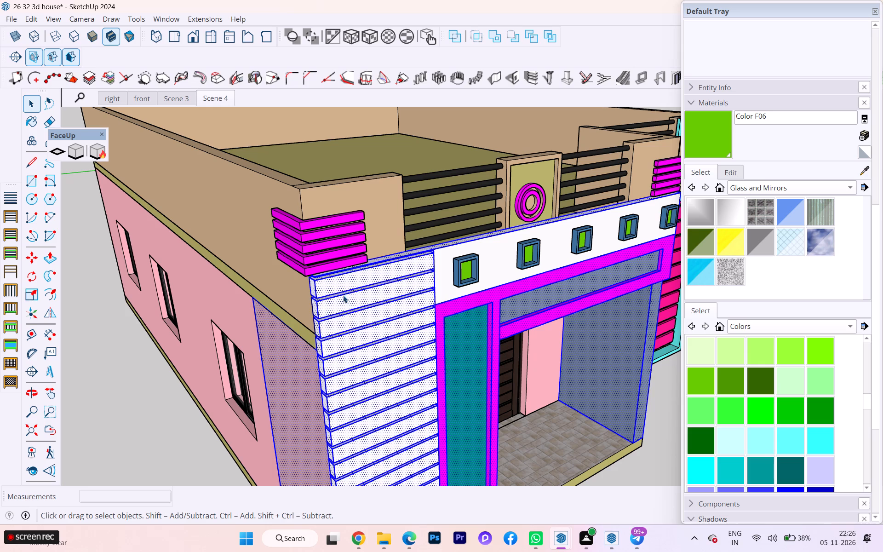
click(349, 284)
double_click(349, 284)
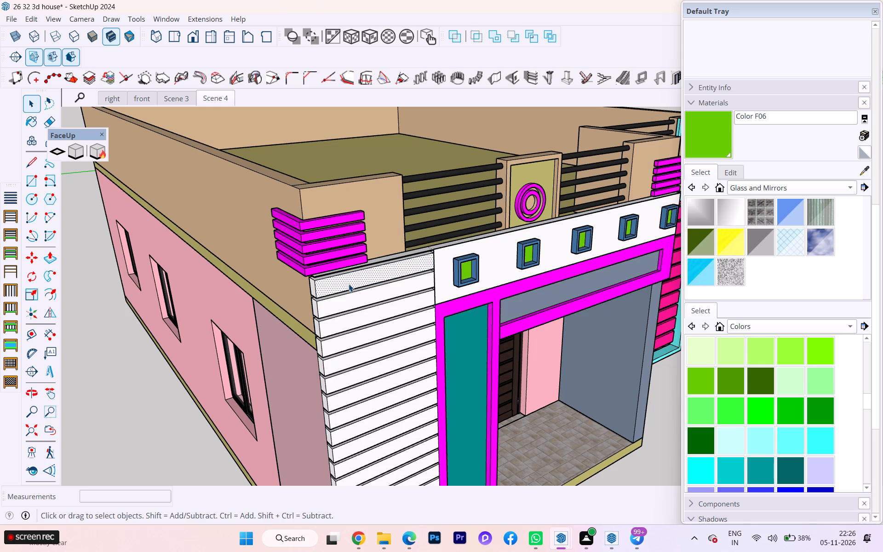
click(349, 284)
double_click(349, 284)
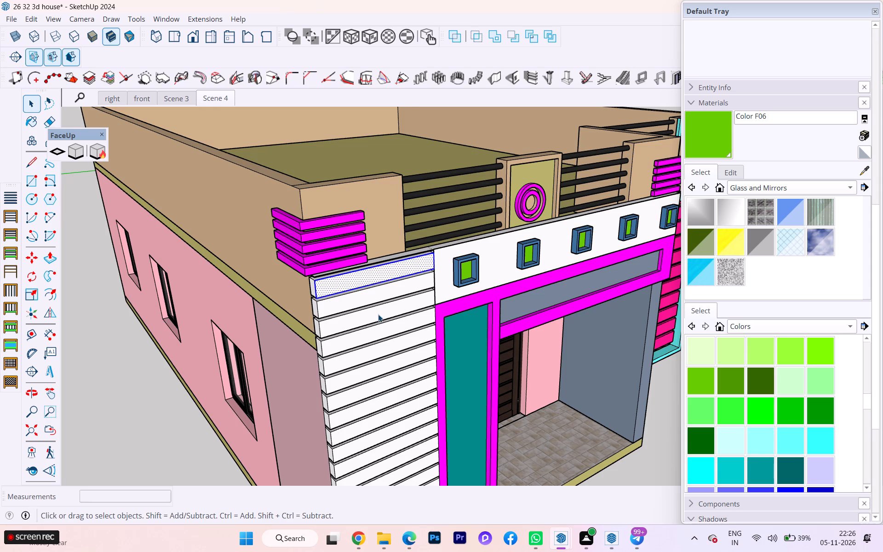
scroll(667, 354, down, 2)
scroll(761, 393, down, 6)
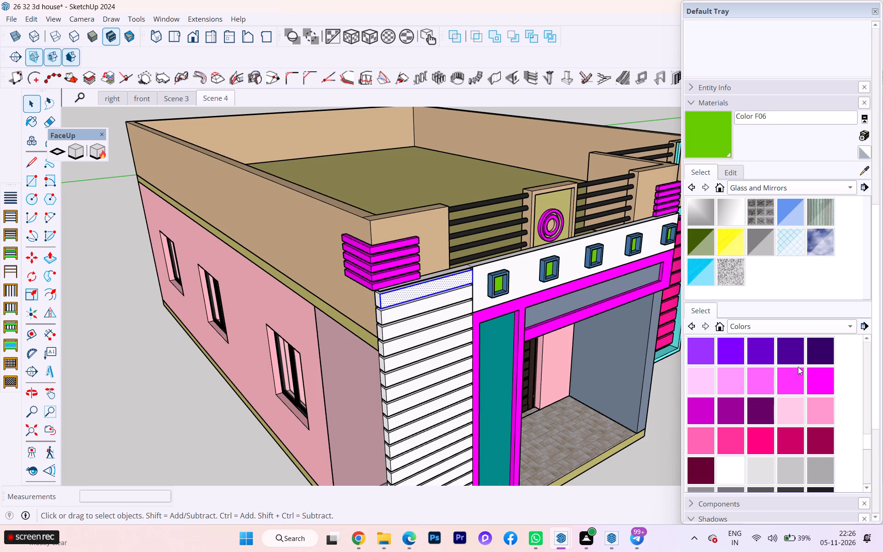
click(790, 349)
click(436, 282)
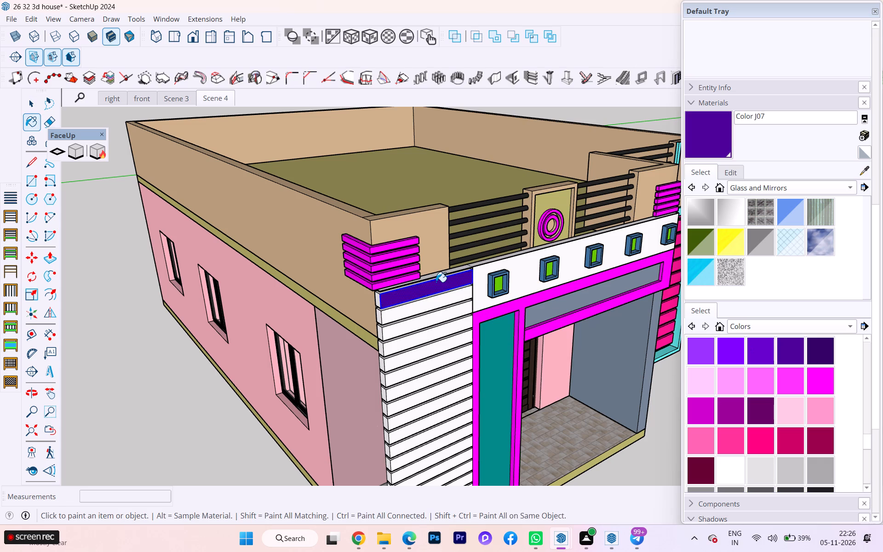
Paint the top plank's remaining exposed faces, including its end and underside, with Color J07.
scroll(426, 286, up, 17)
click(376, 274)
middle_drag(367, 282, 459, 219)
scroll(394, 262, down, 2)
middle_drag(387, 284, 313, 296)
click(254, 294)
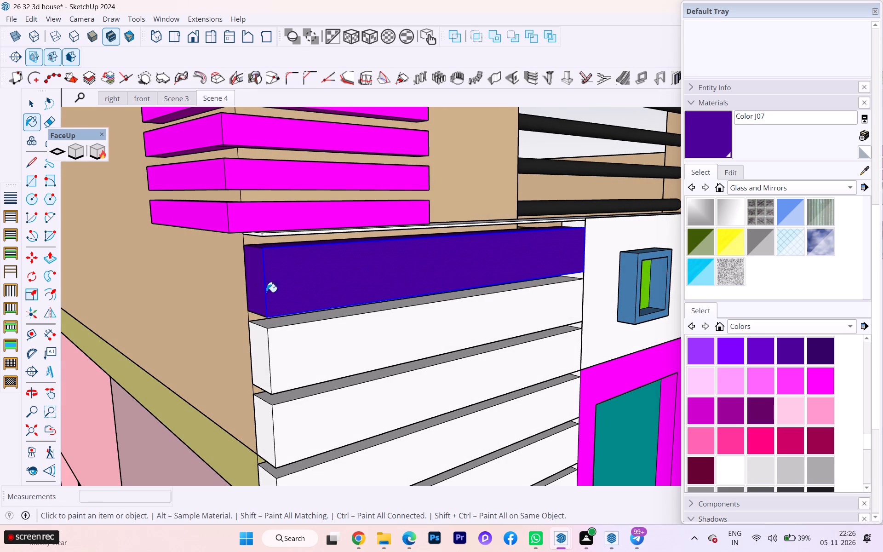
middle_drag(360, 301, 354, 236)
click(330, 242)
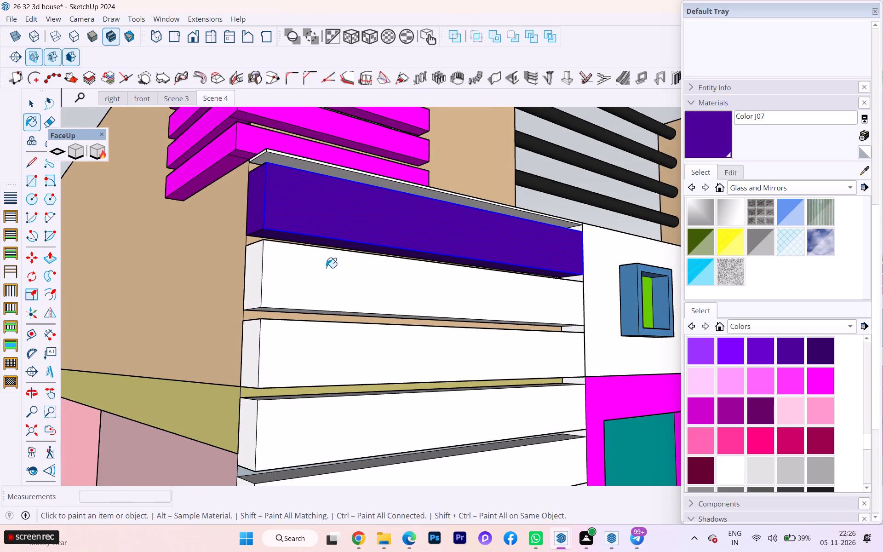
Paint the front faces and ends of the second and third cladding planks with Color J07.
double_click(326, 271)
triple_click(254, 272)
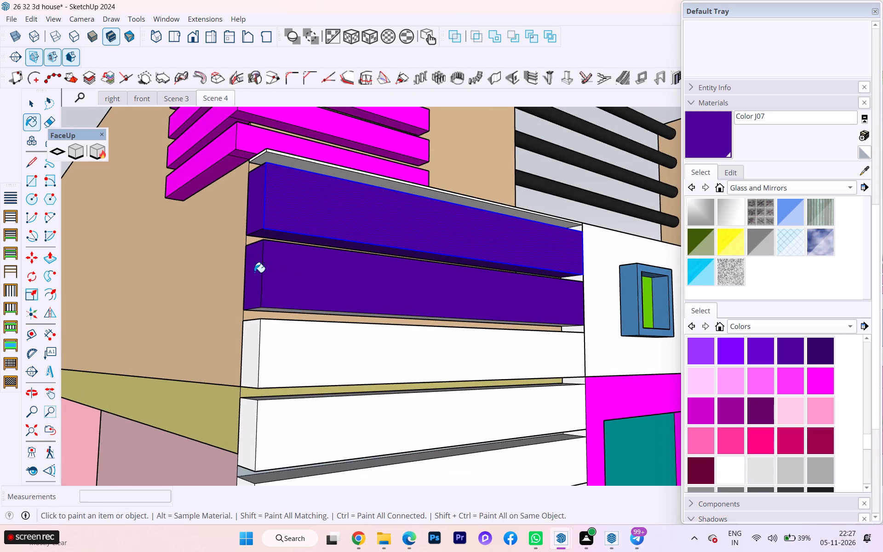
click(254, 272)
double_click(270, 359)
click(266, 358)
double_click(254, 345)
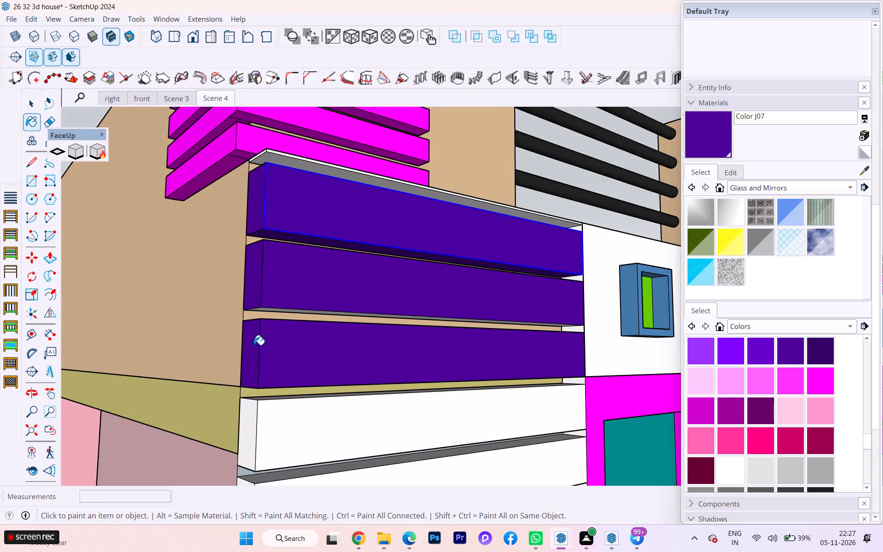
Paint the narrow upper faces of the second and third planks and the third plank's underside with Color J07.
middle_drag(318, 341, 364, 455)
click(369, 417)
click(351, 357)
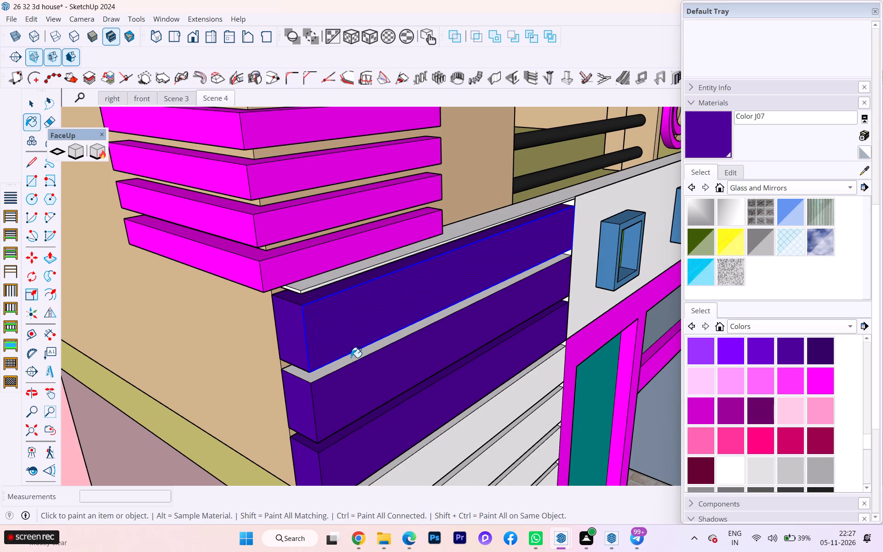
scroll(491, 362, down, 3)
scroll(545, 320, up, 3)
scroll(545, 318, down, 2)
scroll(545, 317, up, 2)
scroll(542, 354, down, 1)
middle_drag(483, 370, 425, 194)
click(385, 306)
click(378, 252)
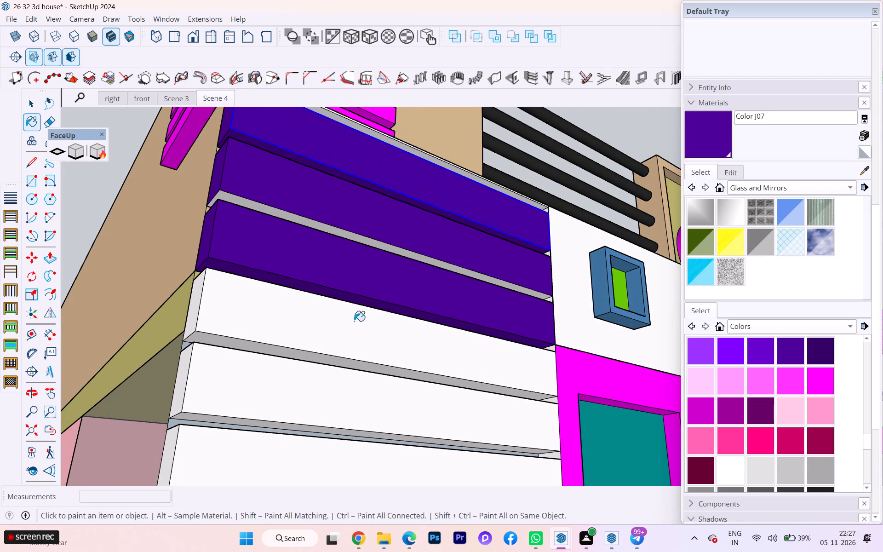
Paint the fourth and fifth planks' fronts and ends, plus the undersides of the second and fourth planks, with Color J07.
click(349, 338)
click(351, 241)
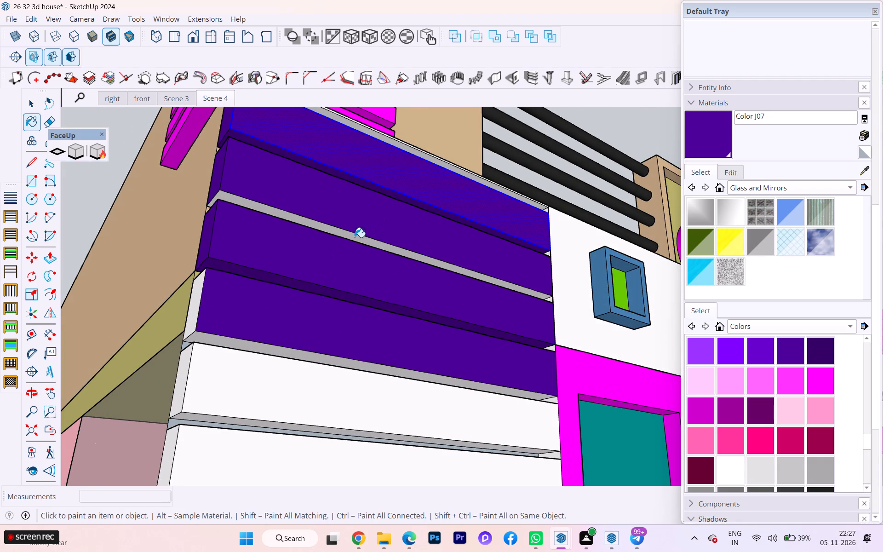
click(355, 237)
click(183, 317)
click(194, 316)
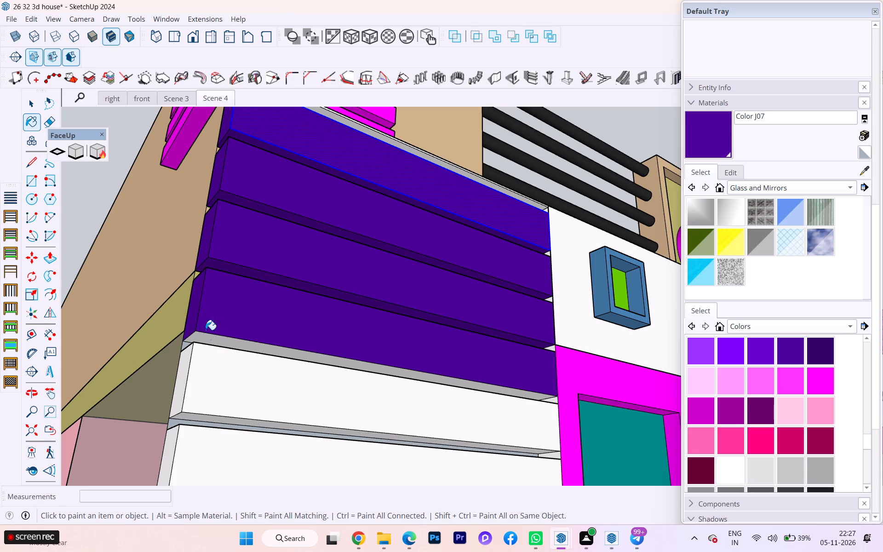
click(216, 346)
click(226, 344)
click(230, 371)
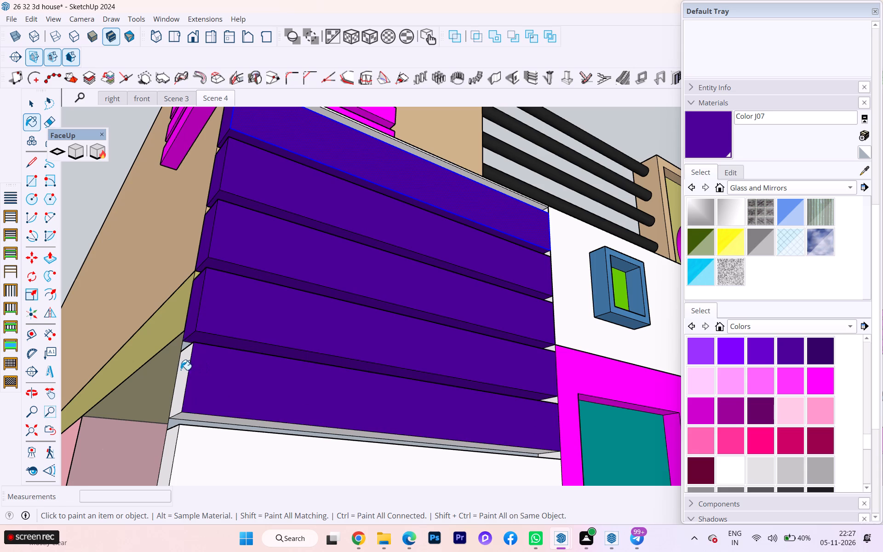
click(181, 370)
Paint the sixth plank's front, end and underside and the fifth plank's underside with Color J07.
scroll(258, 329, down, 5)
click(315, 421)
click(300, 437)
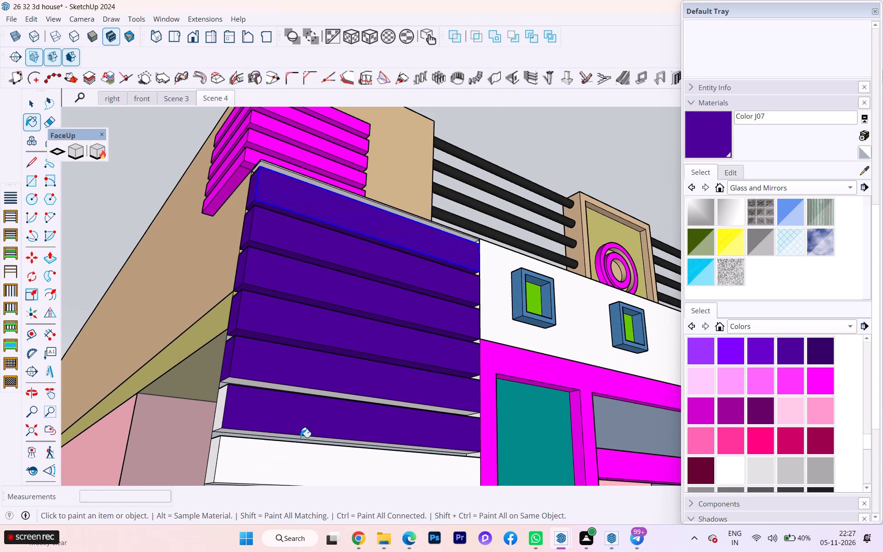
click(298, 392)
click(291, 392)
click(291, 386)
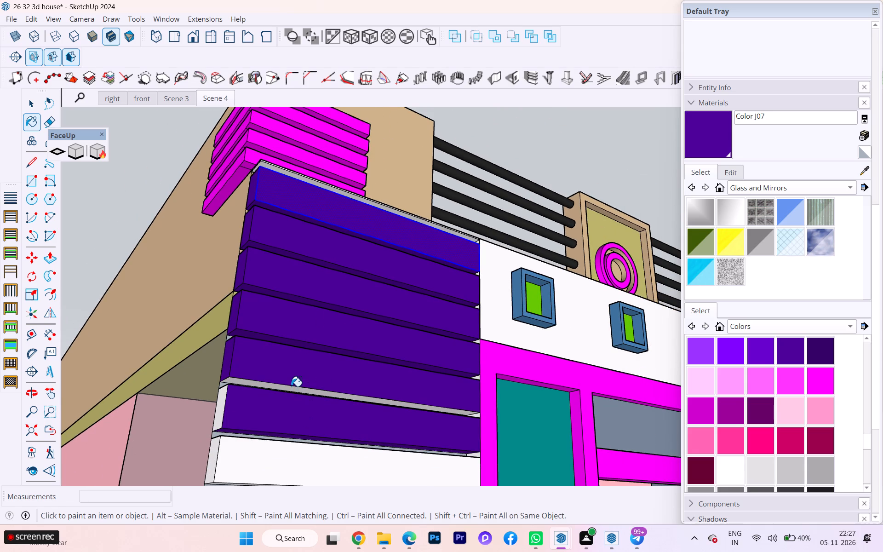
scroll(283, 388, up, 4)
click(281, 389)
scroll(338, 316, down, 1)
scroll(340, 316, up, 2)
scroll(342, 316, down, 2)
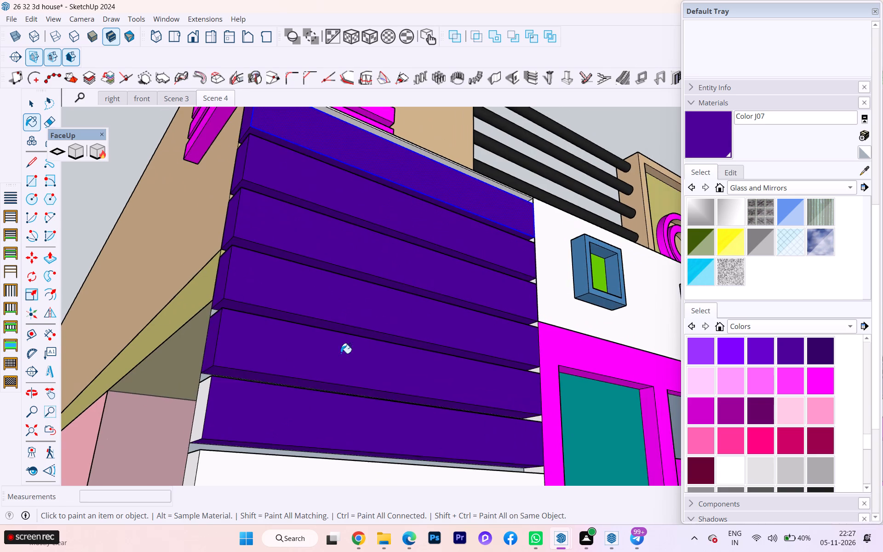
scroll(297, 372, down, 4)
click(235, 395)
Paint the seventh cladding plank's front, end and underside with Color J07.
scroll(297, 331, down, 1)
scroll(298, 329, up, 3)
scroll(317, 316, down, 3)
scroll(433, 321, up, 1)
scroll(432, 321, down, 1)
scroll(431, 322, up, 2)
scroll(431, 322, down, 2)
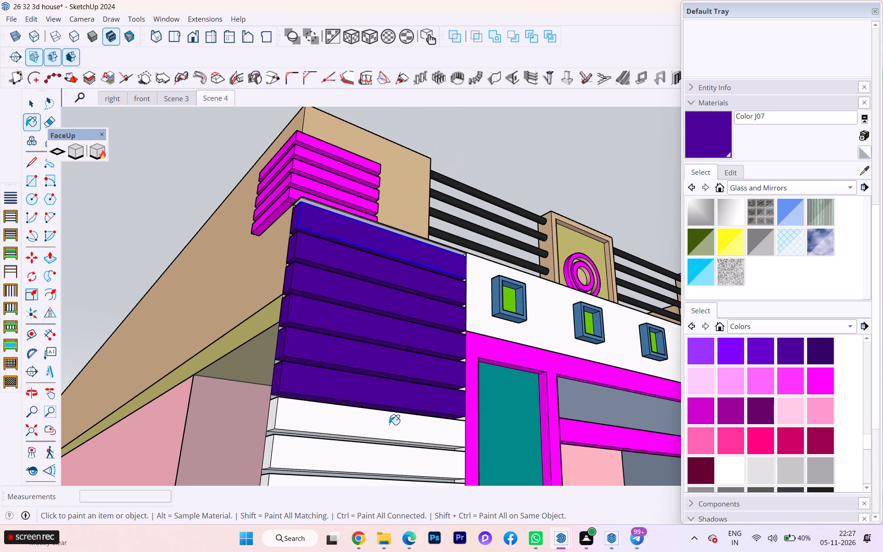
double_click(378, 427)
click(271, 410)
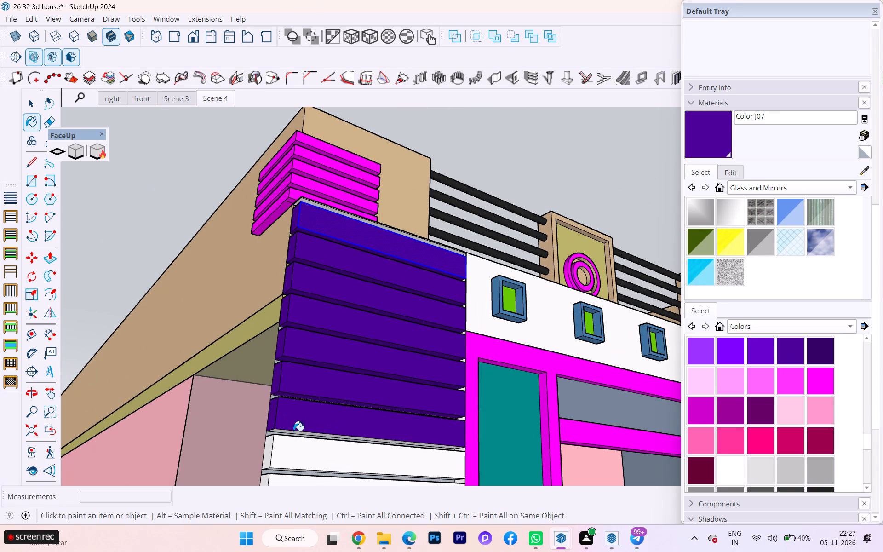
click(293, 431)
scroll(298, 436, up, 3)
scroll(298, 436, down, 1)
scroll(298, 436, up, 6)
scroll(308, 438, down, 1)
scroll(308, 438, up, 1)
click(321, 434)
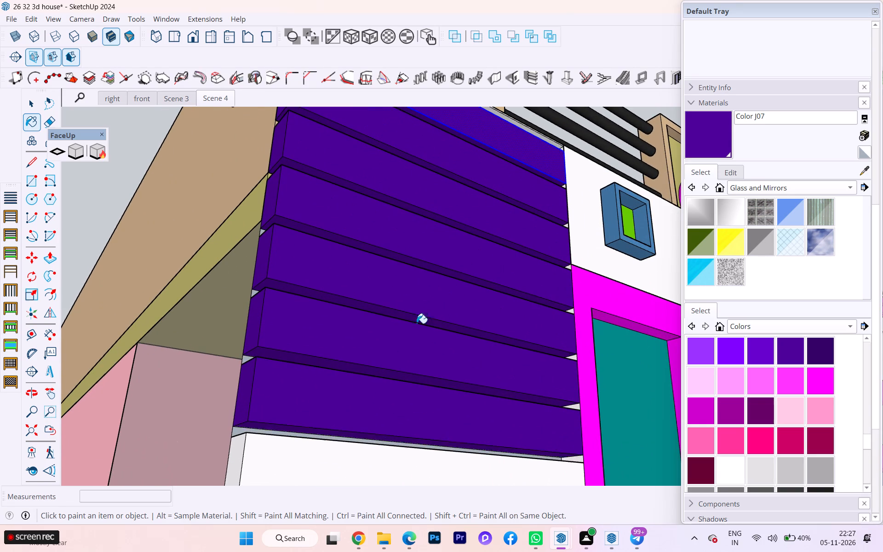
Paint the eighth cladding plank's front, end and underside with Color J07.
scroll(448, 283, down, 1)
scroll(451, 281, up, 1)
scroll(452, 280, down, 1)
scroll(454, 277, up, 1)
scroll(496, 269, down, 8)
scroll(507, 278, up, 1)
scroll(508, 280, down, 1)
click(384, 366)
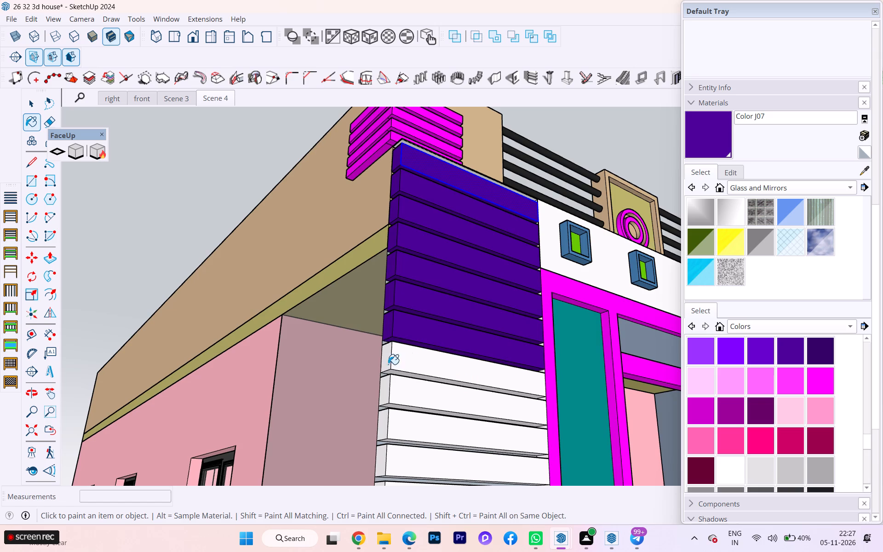
click(407, 363)
scroll(428, 379, up, 9)
scroll(428, 375, down, 1)
scroll(428, 375, up, 1)
scroll(428, 376, down, 1)
scroll(428, 376, up, 2)
click(424, 380)
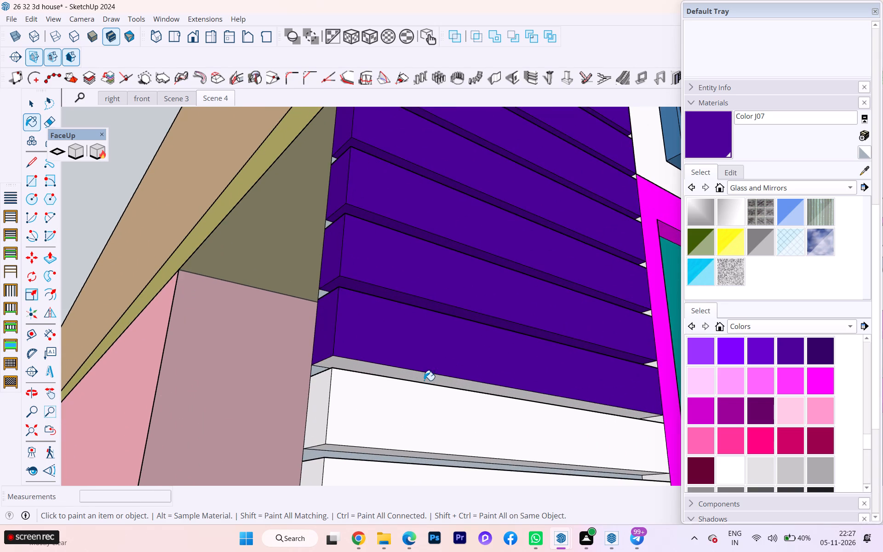
Paint the ninth cladding plank's front, end and underside with Color J07.
click(360, 411)
click(323, 397)
scroll(393, 374, up, 1)
scroll(406, 369, down, 6)
scroll(408, 438, up, 2)
scroll(409, 439, down, 2)
scroll(409, 439, up, 2)
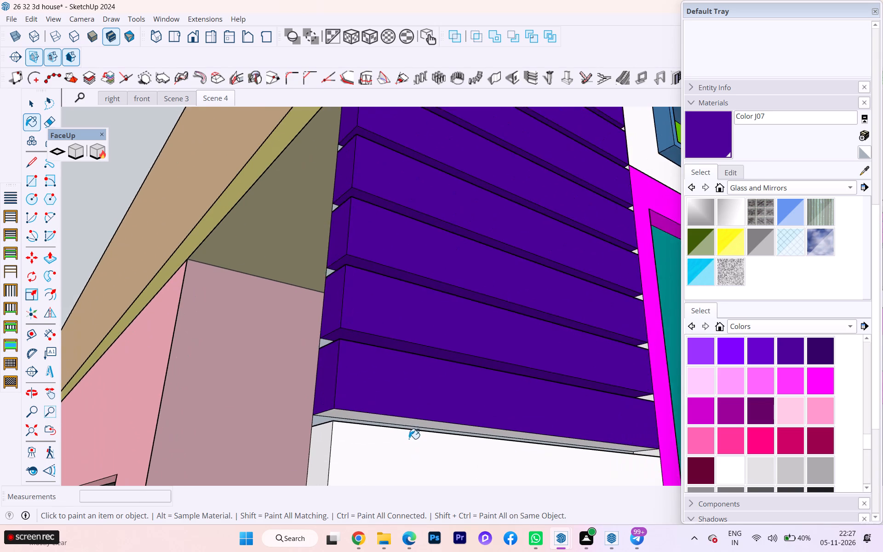
scroll(409, 439, up, 2)
click(409, 421)
scroll(439, 319, down, 2)
scroll(441, 317, up, 1)
scroll(442, 316, down, 4)
scroll(564, 319, down, 9)
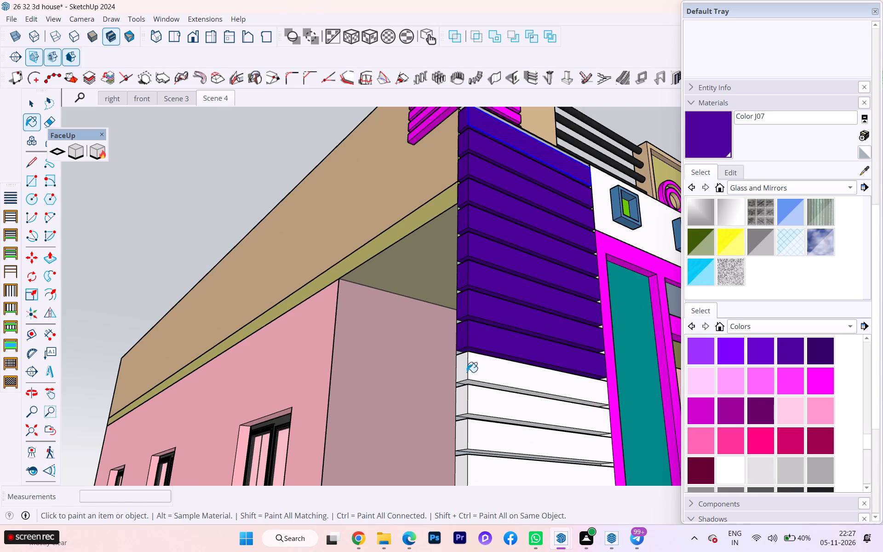
Paint the tenth plank's front, end and underside and the eleventh plank's front and end with Color J07.
click(463, 367)
click(489, 364)
scroll(488, 386, up, 4)
scroll(489, 386, down, 1)
scroll(489, 386, up, 7)
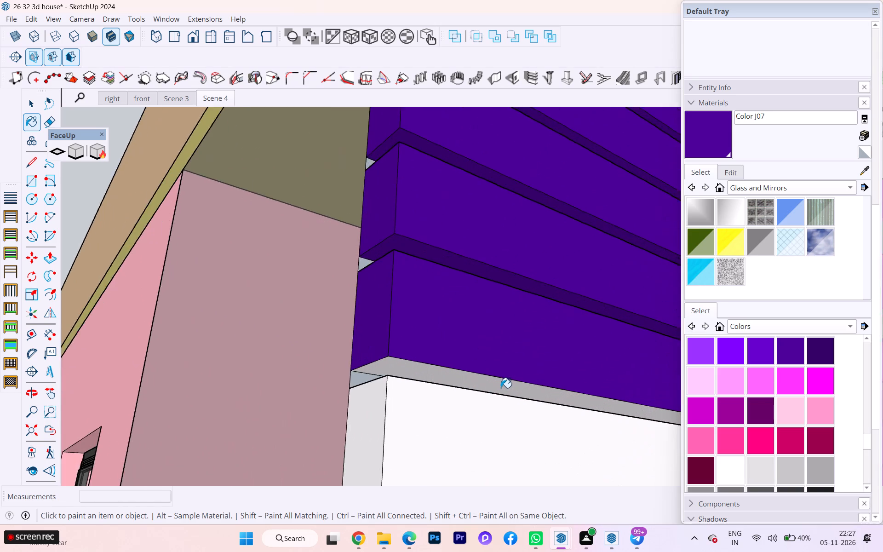
scroll(501, 388, up, 4)
click(500, 388)
click(349, 399)
click(397, 396)
Paint the narrow upper faces of the lower purple planks with Color J07, working upward from the lowest one.
scroll(452, 312, down, 2)
scroll(460, 306, up, 2)
scroll(470, 303, down, 1)
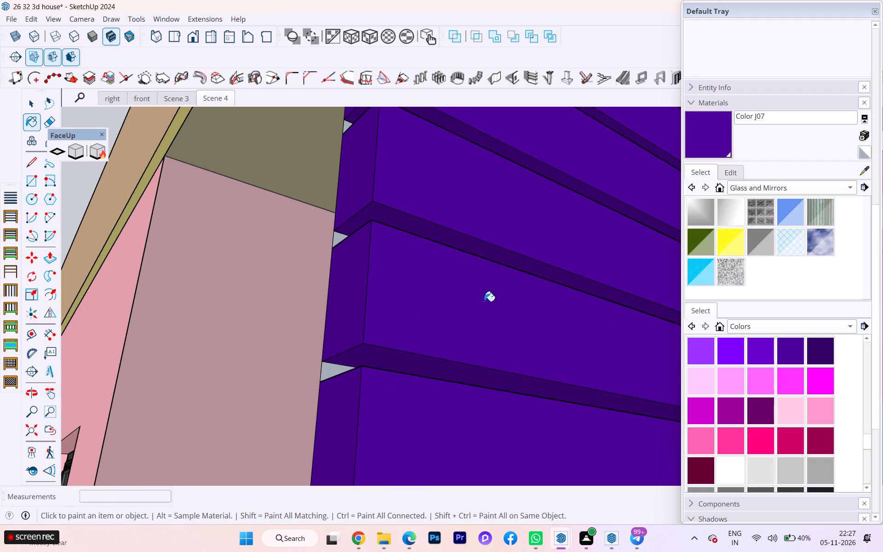
scroll(484, 301, down, 3)
middle_drag(468, 367, 492, 461)
click(503, 444)
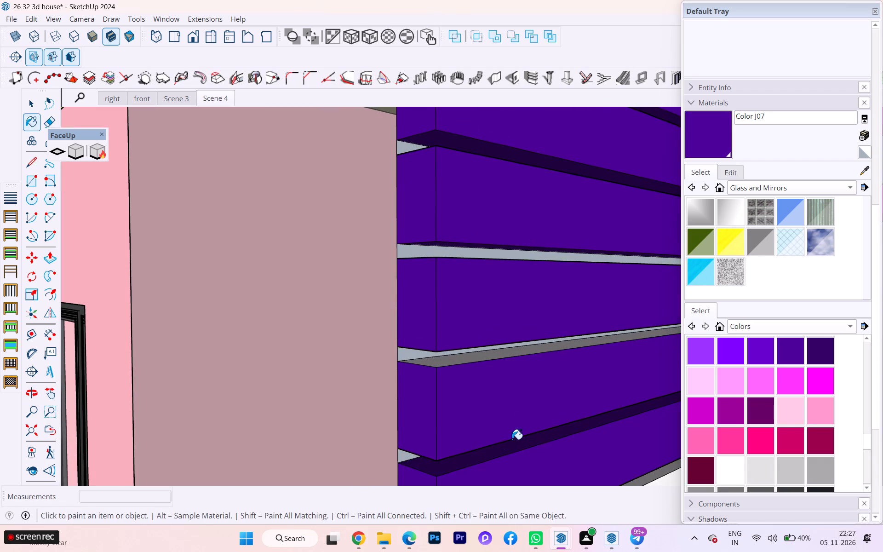
click(498, 356)
click(493, 254)
scroll(508, 282, down, 1)
middle_drag(510, 292, 520, 371)
click(493, 340)
click(483, 339)
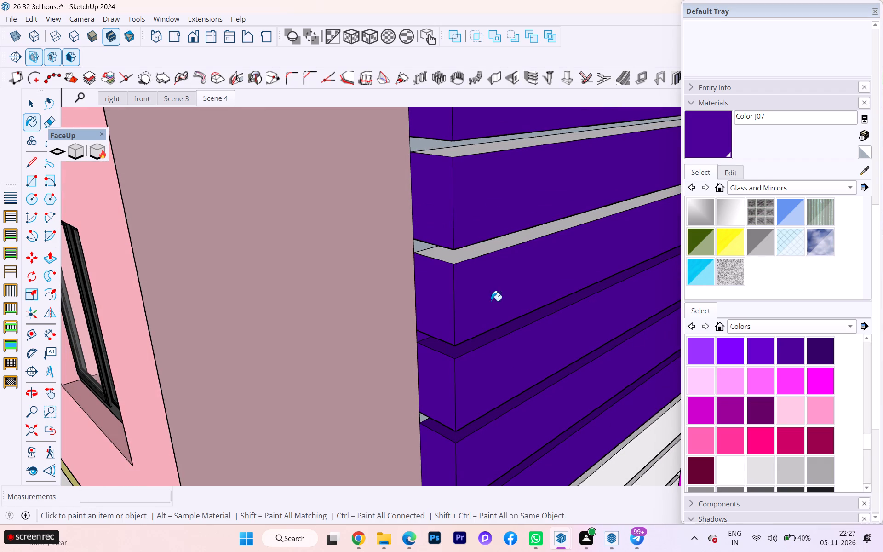
click(469, 249)
click(479, 149)
Paint the remaining unpainted upper faces of the higher purple planks with Color J07.
scroll(503, 201, down, 1)
middle_drag(502, 206, 499, 359)
double_click(482, 327)
click(481, 335)
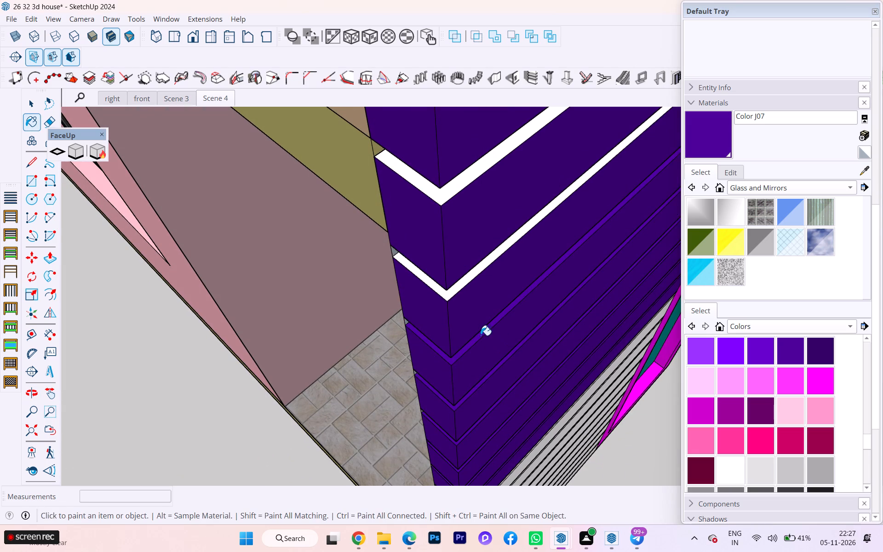
click(473, 278)
click(471, 272)
click(459, 183)
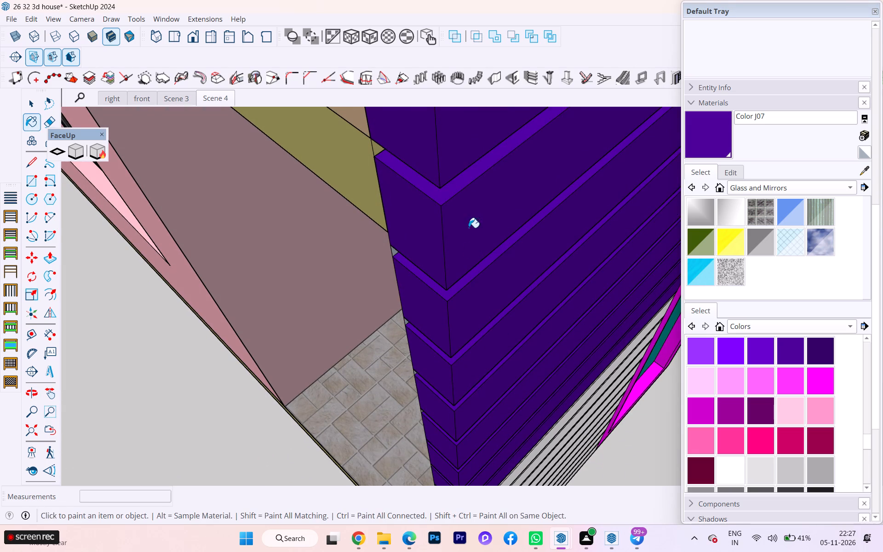
Paint the front faces of the remaining white lower cladding planks at the front corner with Color J07, working upward.
middle_drag(459, 240, 422, 172)
scroll(361, 255, down, 1)
scroll(360, 255, up, 1)
scroll(359, 256, down, 2)
scroll(356, 257, up, 1)
scroll(356, 257, down, 6)
scroll(361, 277, up, 1)
scroll(361, 277, down, 14)
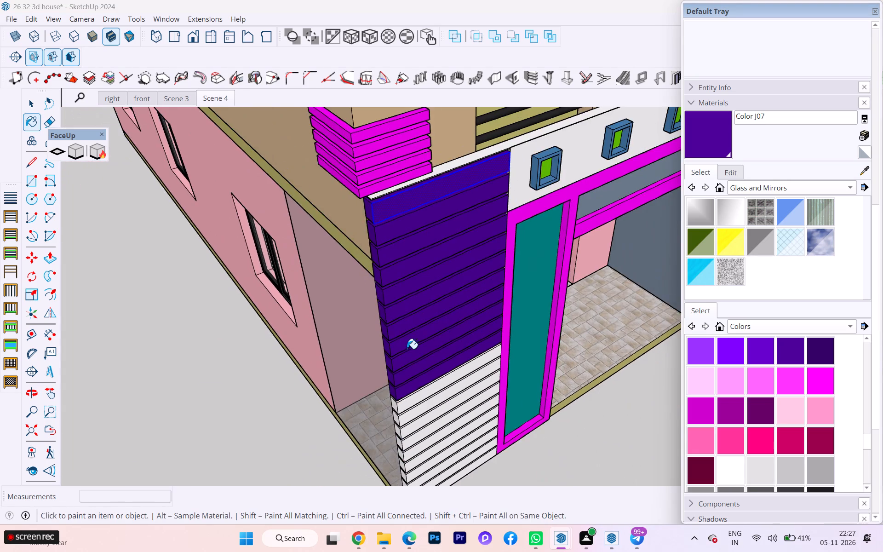
middle_drag(417, 361, 410, 63)
scroll(340, 247, down, 3)
click(375, 438)
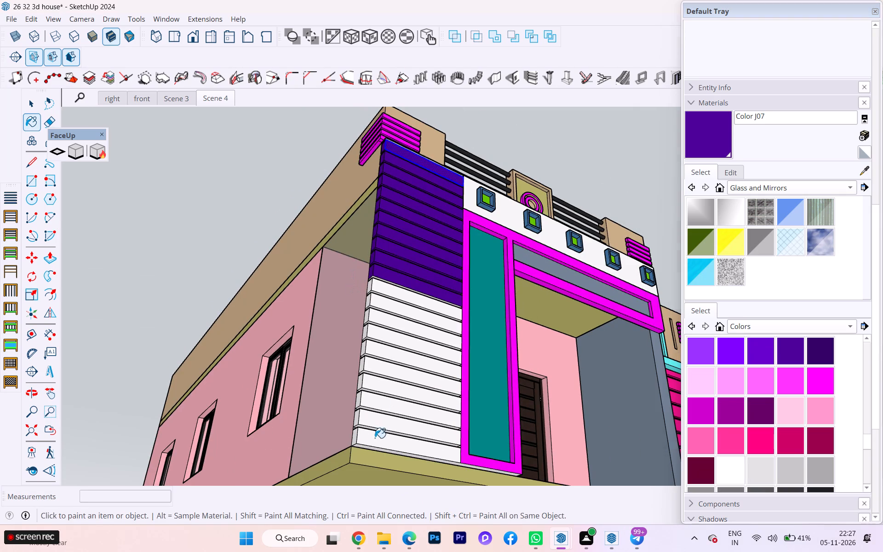
click(379, 424)
click(383, 403)
click(388, 384)
click(390, 370)
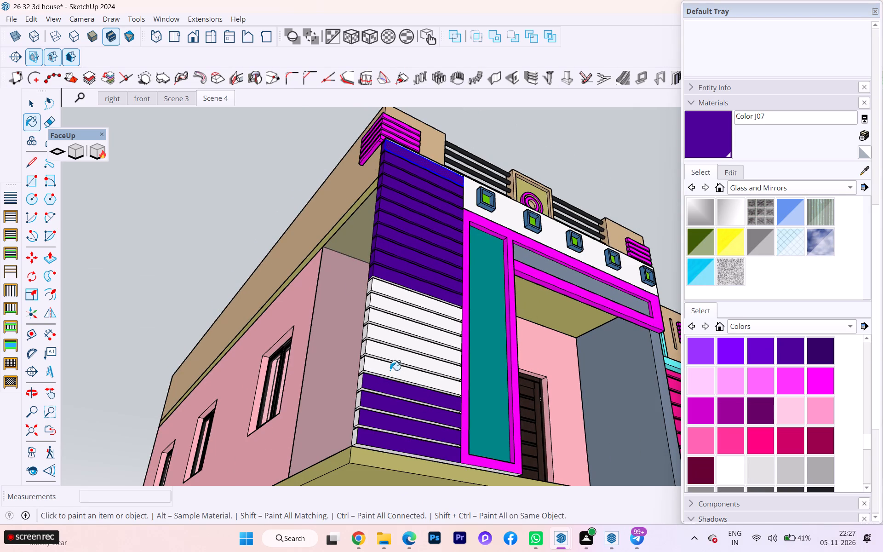
click(394, 353)
click(396, 343)
click(400, 322)
click(401, 303)
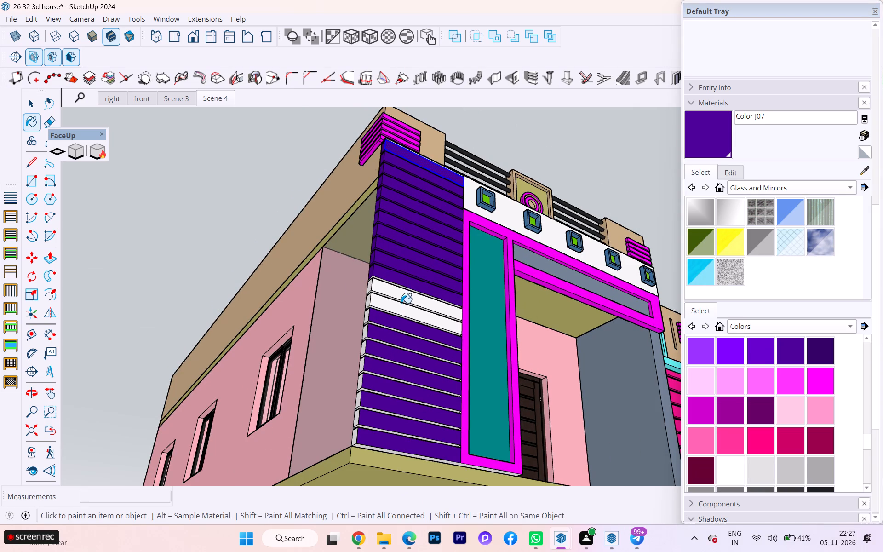
click(402, 293)
Paint the unpainted plank ends in the middle of the corner cladding with Color J07, undoing the accidental side-wall fill.
click(371, 287)
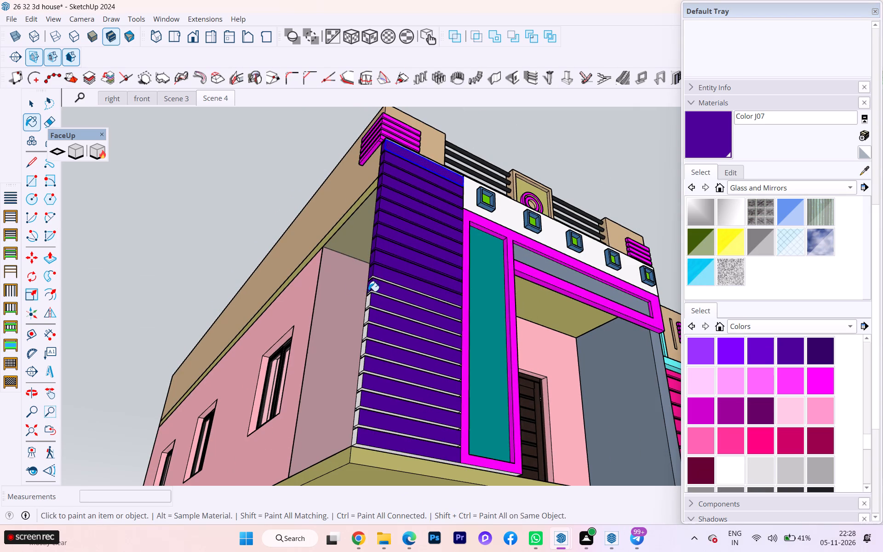
click(366, 297)
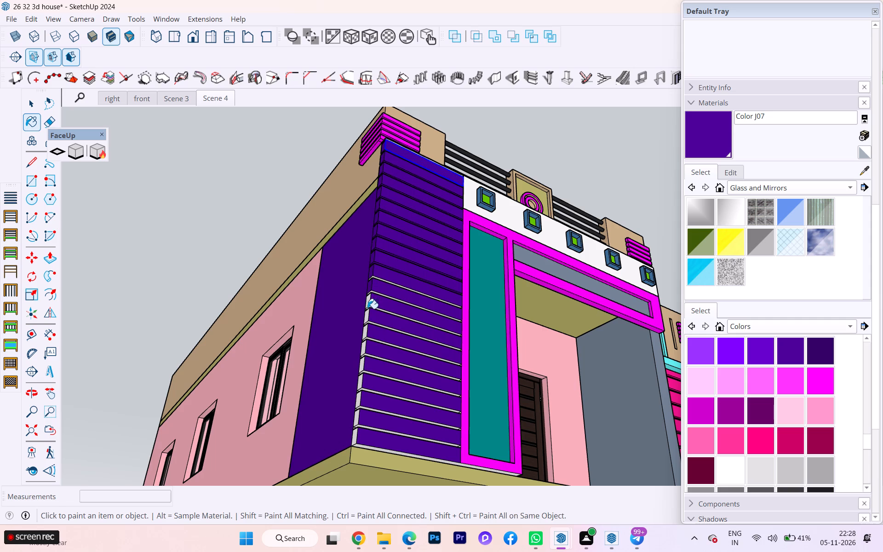
key(ctrl+z)
click(367, 307)
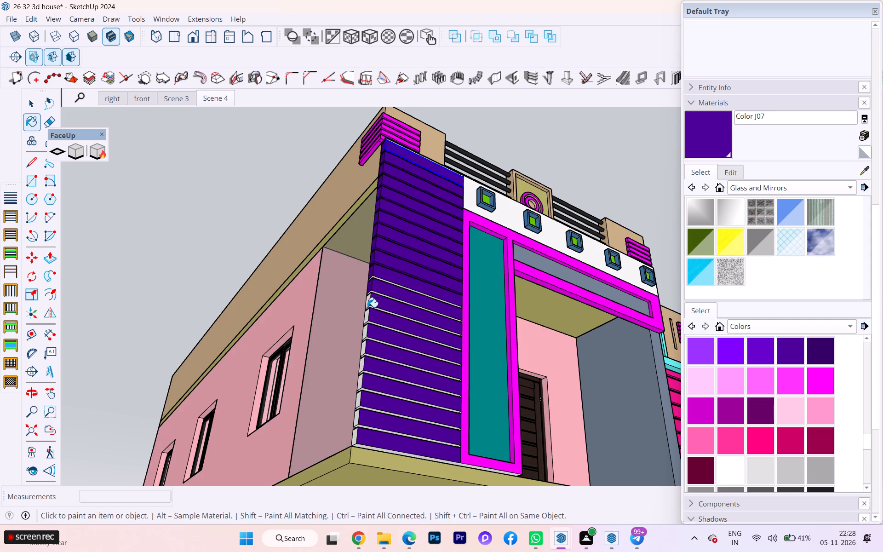
click(370, 302)
scroll(367, 319, down, 1)
scroll(367, 320, up, 3)
scroll(369, 328, down, 1)
scroll(369, 330, up, 4)
scroll(369, 332, down, 1)
scroll(369, 332, up, 2)
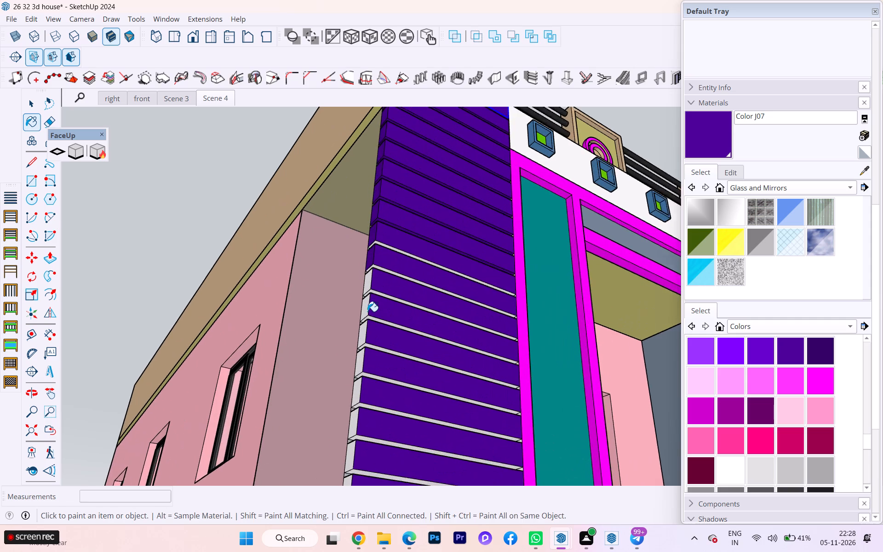
click(367, 311)
click(368, 281)
click(362, 339)
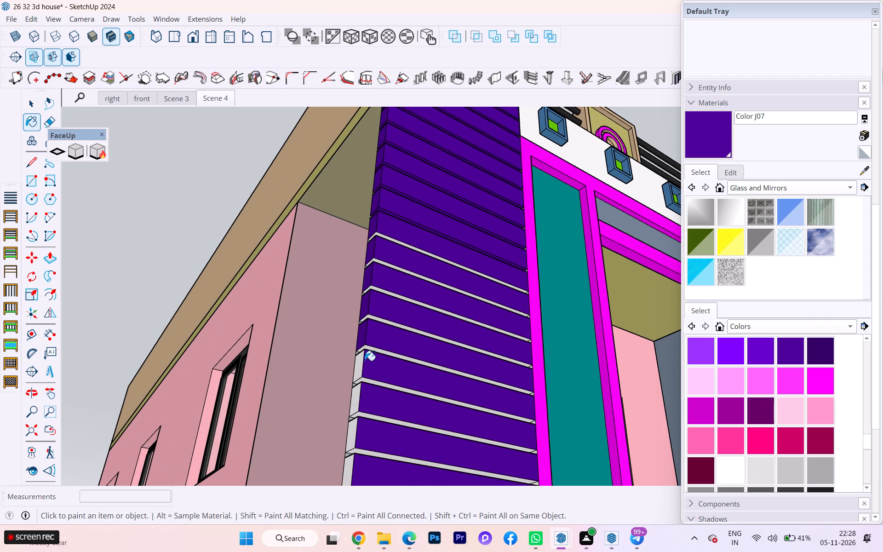
click(361, 364)
click(353, 395)
Paint the light undersides of the middle cladding planks with Color J07, working upward.
click(370, 382)
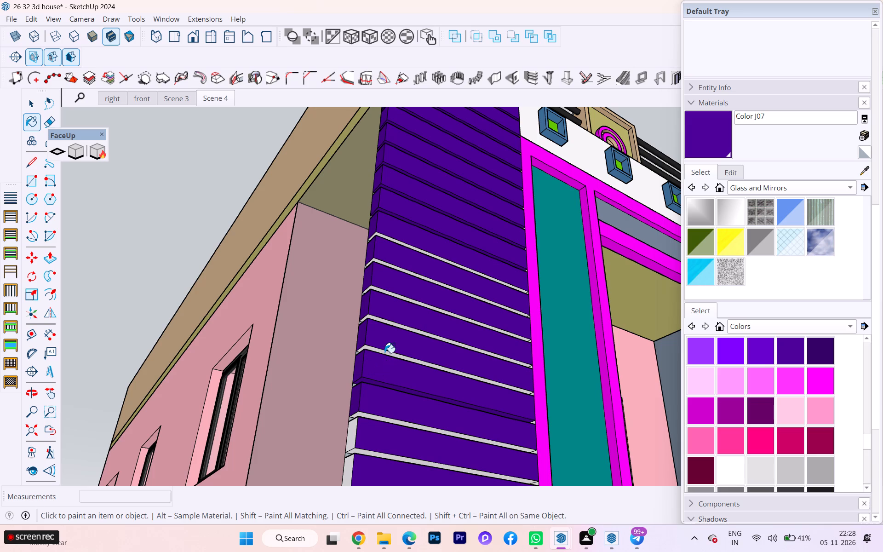
click(384, 347)
click(384, 351)
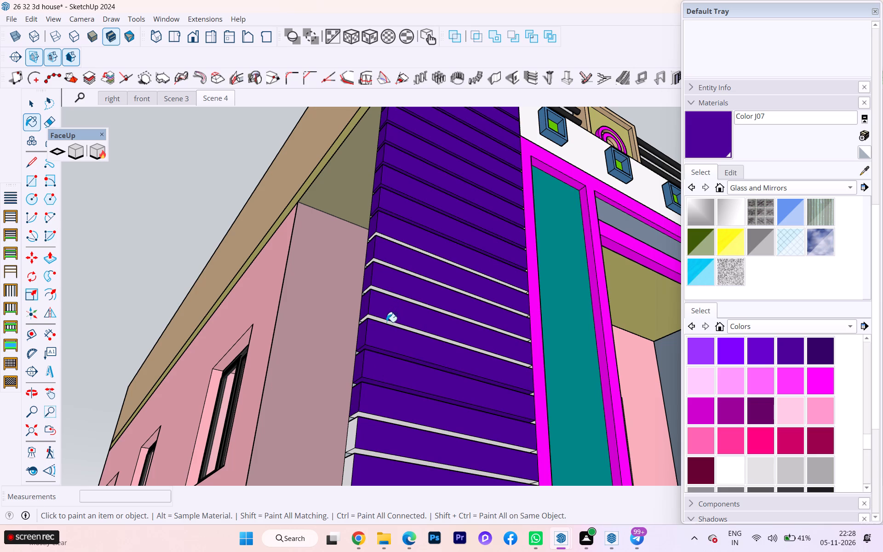
click(384, 324)
click(386, 321)
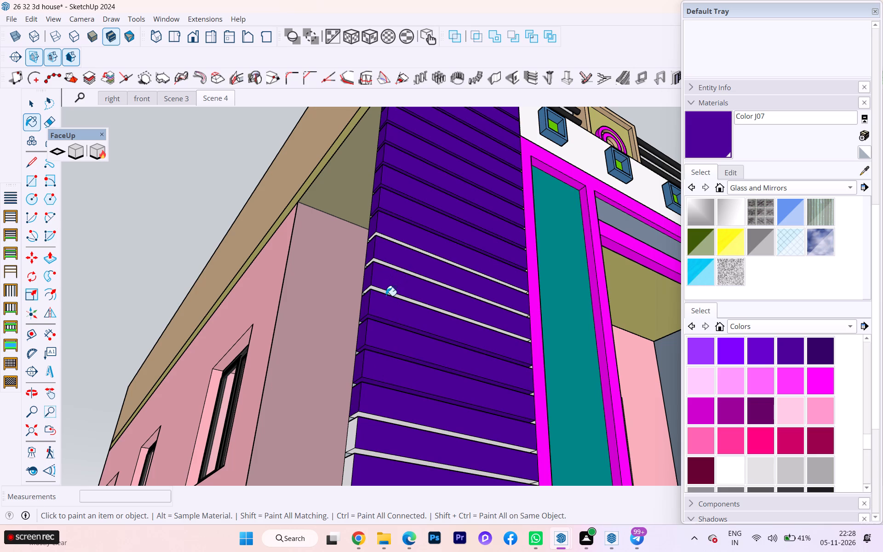
click(386, 296)
click(387, 293)
click(391, 268)
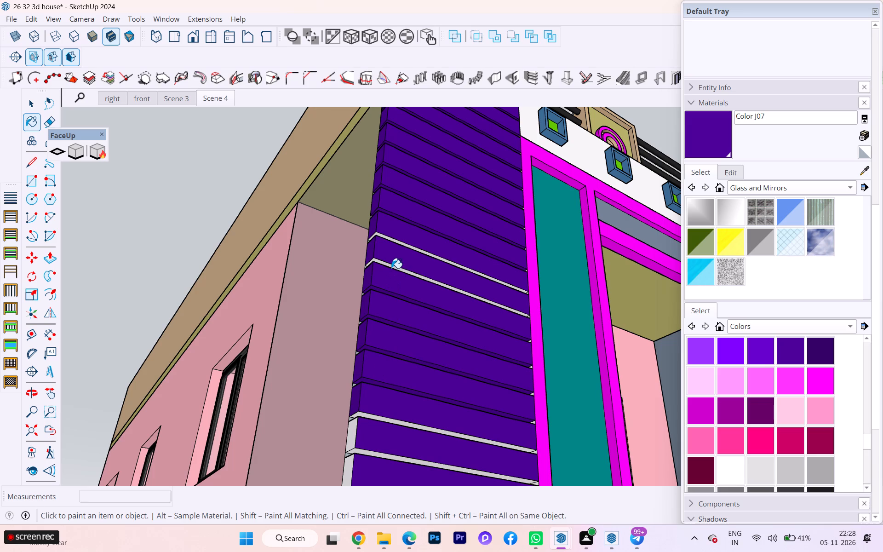
click(391, 266)
click(401, 245)
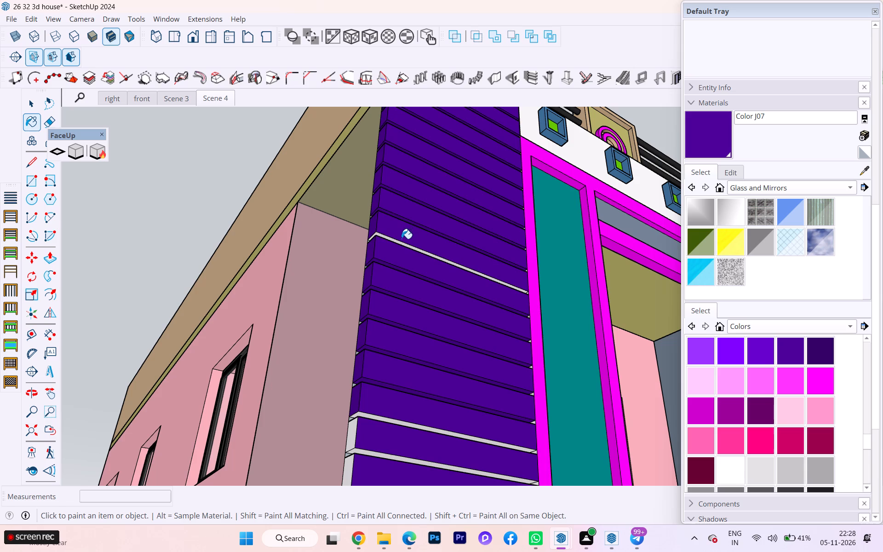
click(400, 242)
Paint the ends of the lowest cladding planks and the light strip at the cladding's base with Color J07.
scroll(405, 238, down, 6)
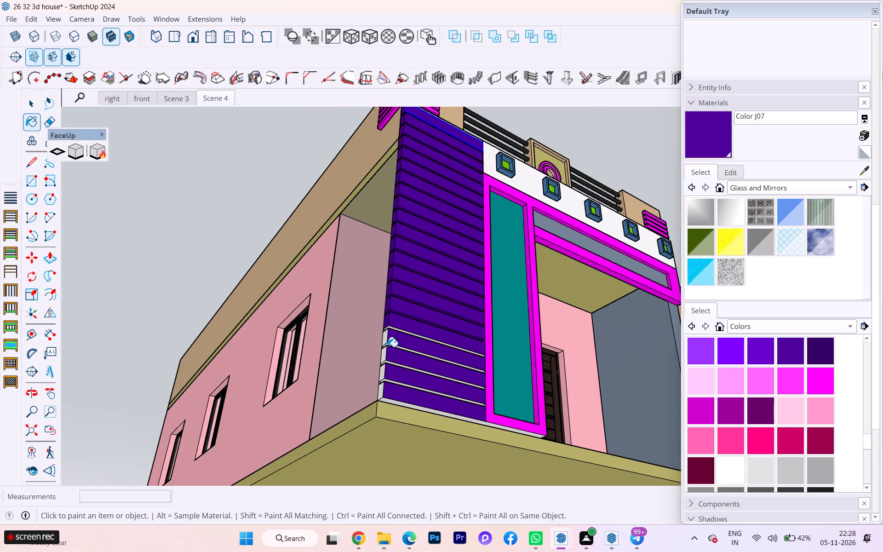
click(384, 340)
click(382, 357)
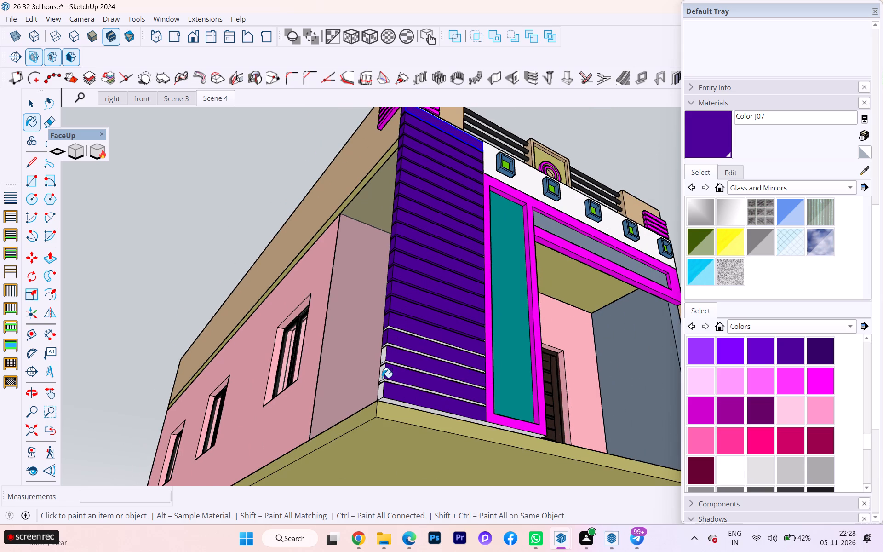
click(381, 374)
click(383, 359)
click(380, 396)
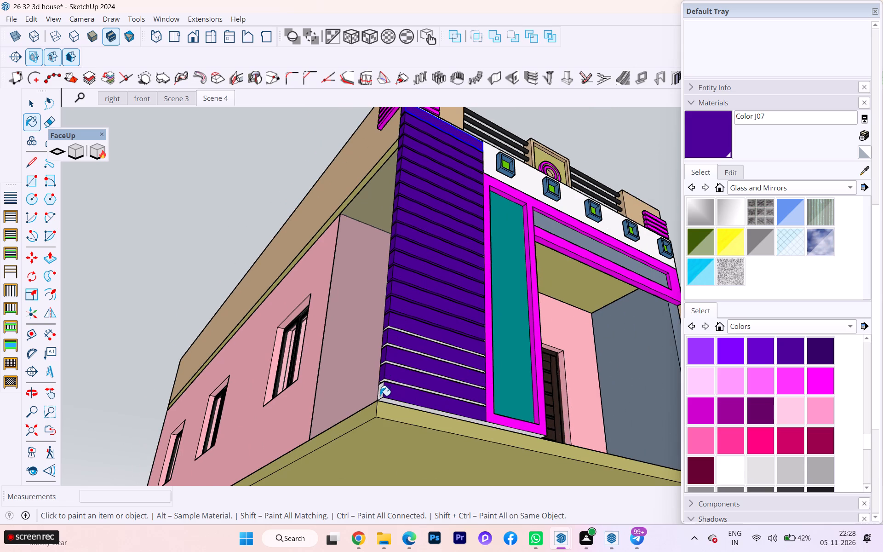
click(385, 402)
scroll(398, 400, up, 10)
click(400, 405)
Paint the light upper faces of the lower cladding planks with Color J07, working upward from the bottom plank.
scroll(451, 357, down, 2)
middle_drag(450, 375, 553, 512)
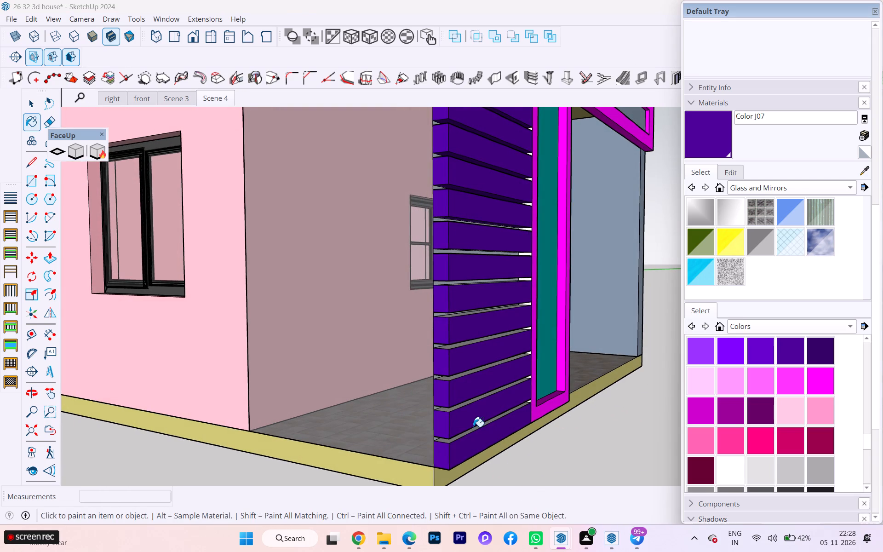
click(473, 427)
scroll(473, 428, up, 9)
click(464, 438)
click(449, 382)
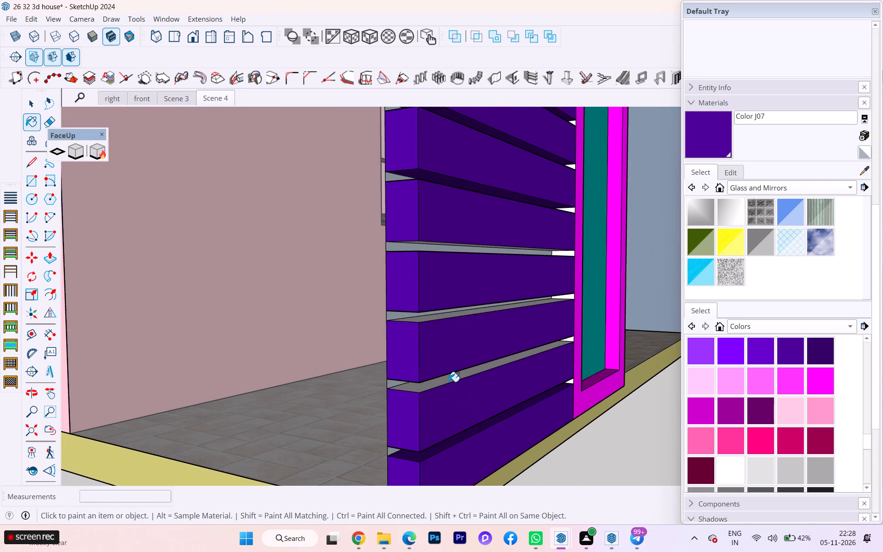
click(431, 320)
scroll(436, 338, down, 1)
middle_drag(433, 364, 429, 486)
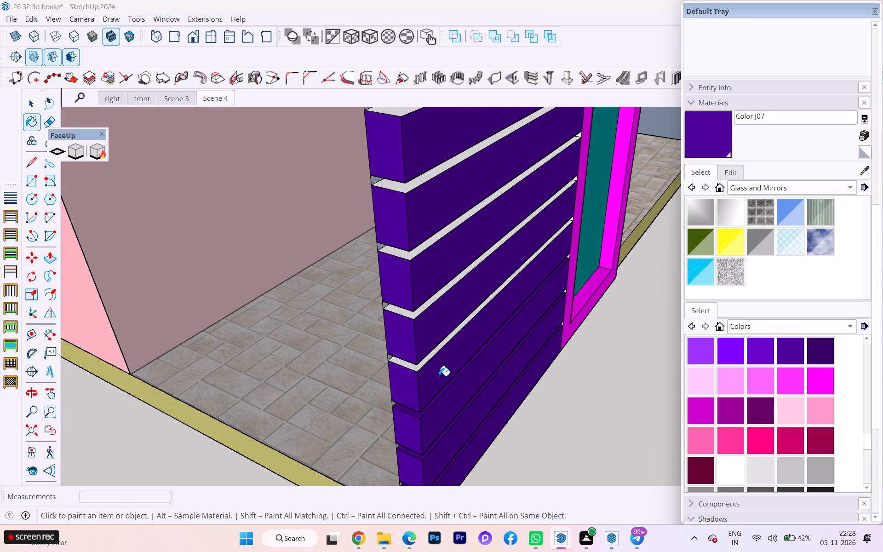
click(431, 355)
click(418, 310)
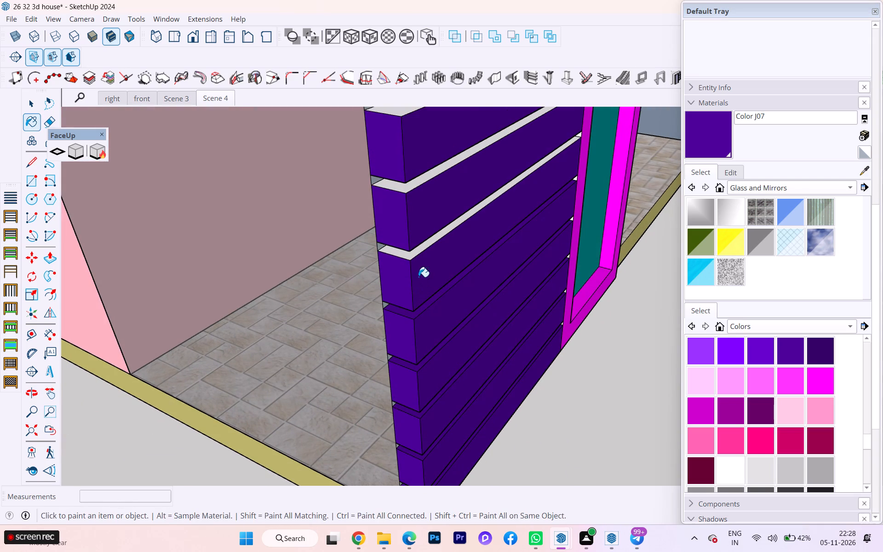
click(416, 253)
click(419, 182)
Paint the remaining light upper faces of the middle cladding planks with Color J07.
scroll(383, 281, down, 8)
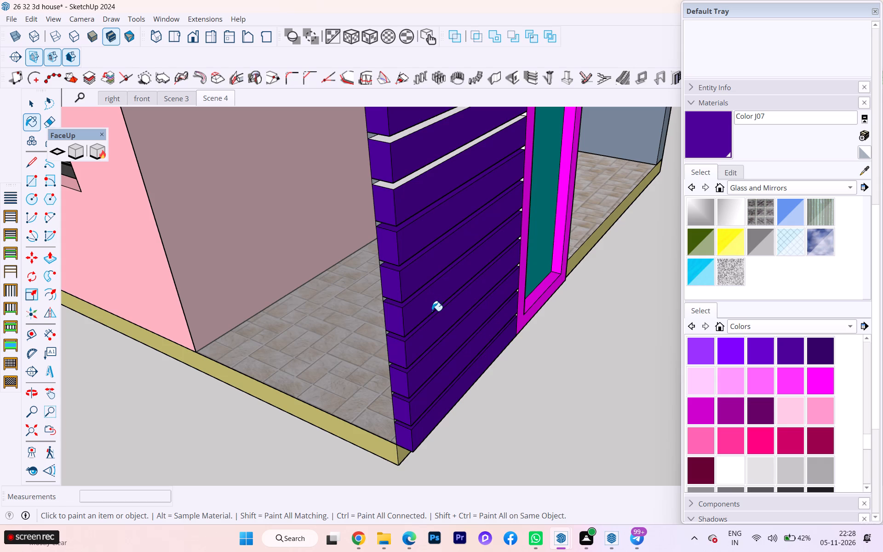
scroll(436, 322, up, 1)
scroll(414, 170, down, 1)
click(405, 161)
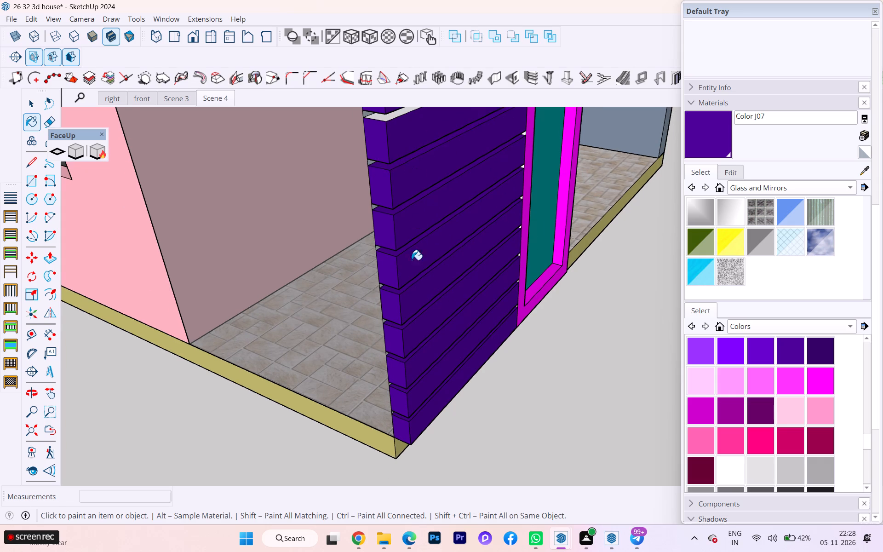
middle_drag(413, 270, 435, 384)
click(394, 214)
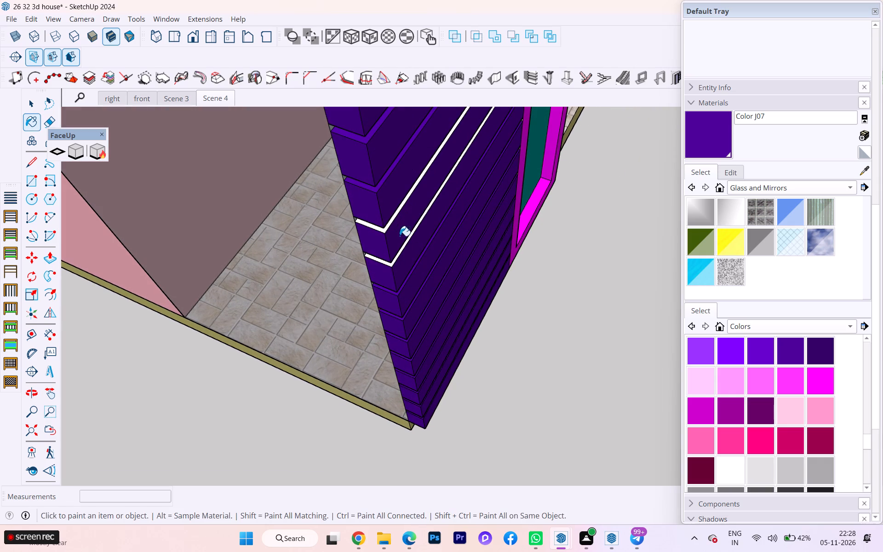
click(404, 250)
click(402, 247)
click(391, 217)
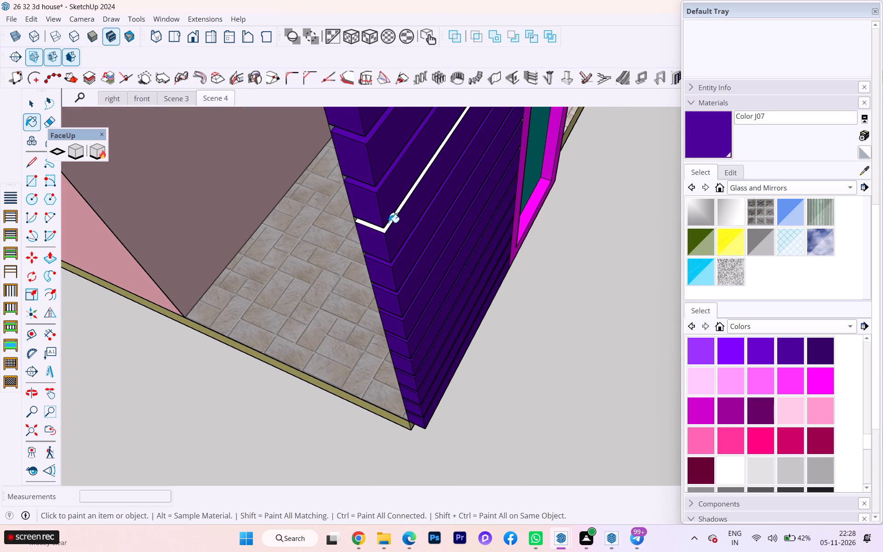
click(389, 223)
Paint the white top face of the corner cladding with Color J07.
scroll(389, 248, down, 16)
scroll(361, 284, up, 1)
scroll(383, 296, down, 2)
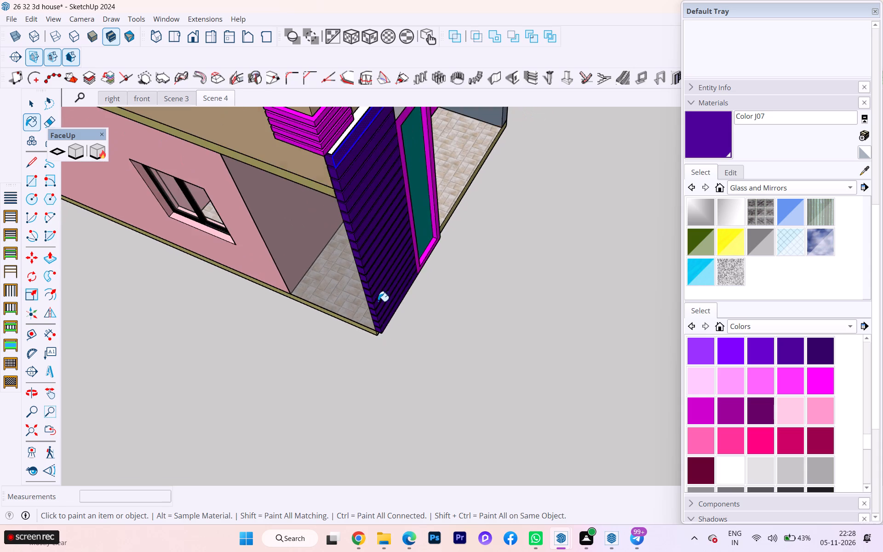
scroll(378, 301, down, 3)
scroll(378, 182, up, 1)
scroll(378, 181, down, 5)
scroll(378, 177, up, 4)
scroll(355, 187, down, 1)
scroll(354, 188, up, 5)
scroll(340, 195, down, 5)
scroll(339, 196, up, 4)
scroll(314, 163, up, 1)
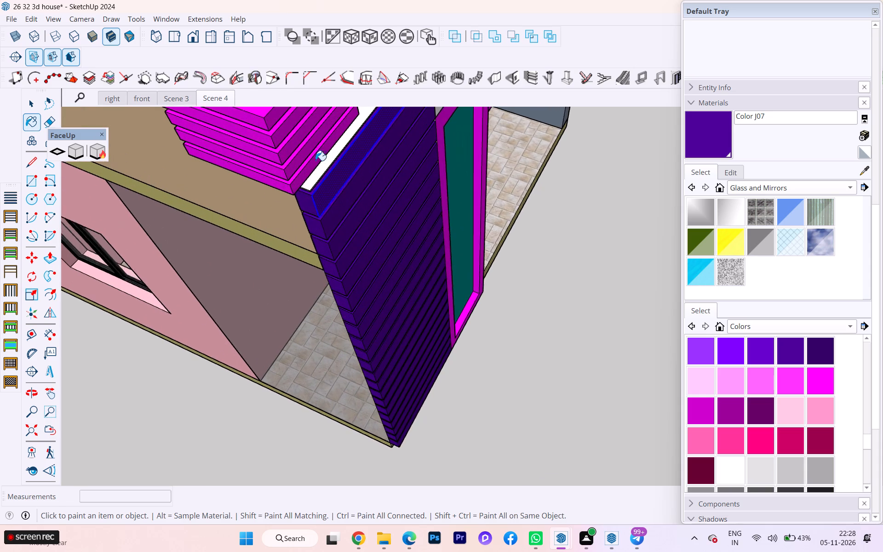
scroll(315, 161, up, 2)
click(322, 177)
double_click(317, 186)
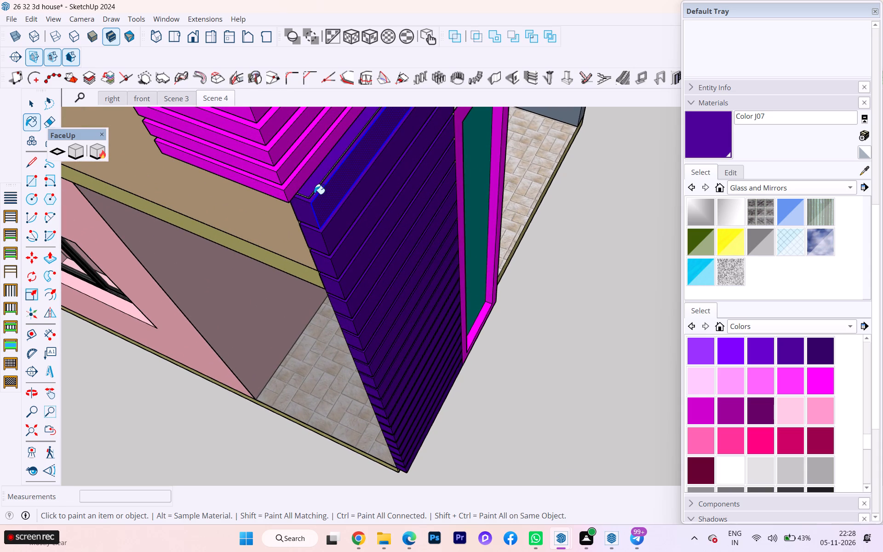
Paint the thin light strips bordering the cladding's top face with Color J07.
double_click(314, 194)
scroll(311, 194, up, 1)
scroll(311, 194, down, 2)
scroll(310, 194, up, 1)
scroll(310, 194, down, 1)
scroll(310, 194, up, 2)
scroll(310, 194, down, 5)
scroll(310, 194, up, 1)
scroll(310, 194, down, 1)
scroll(310, 194, up, 5)
scroll(310, 194, down, 2)
scroll(310, 194, up, 3)
scroll(306, 195, down, 1)
scroll(306, 195, up, 6)
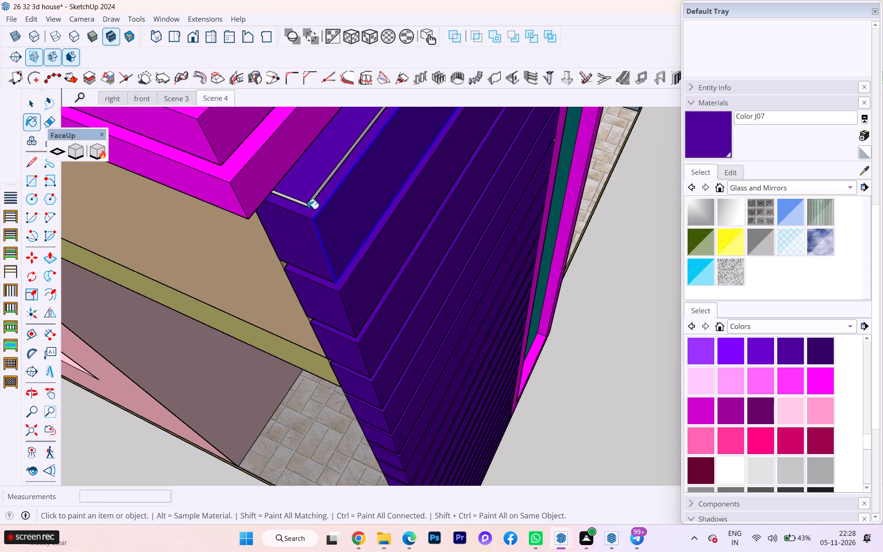
double_click(310, 203)
triple_click(302, 205)
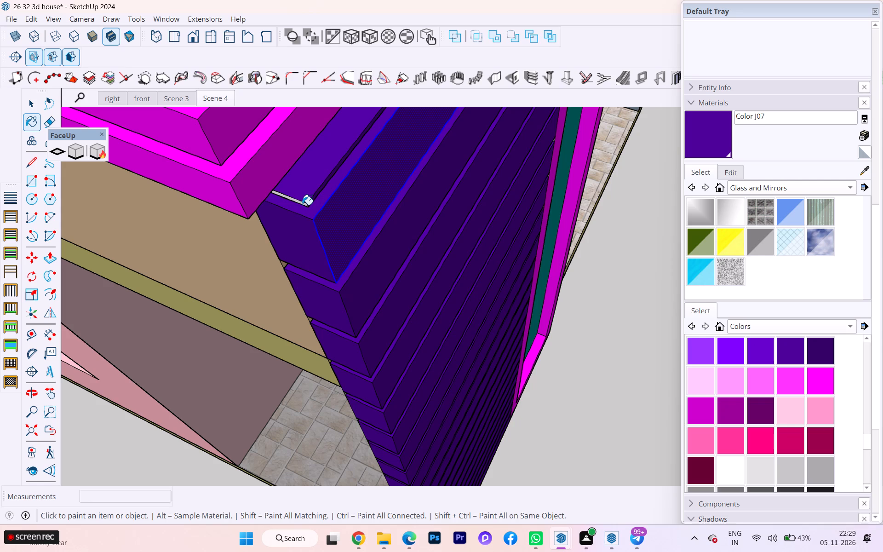
click(297, 207)
click(303, 201)
click(298, 206)
click(298, 202)
scroll(308, 216, up, 2)
scroll(308, 216, down, 8)
scroll(257, 199, up, 4)
scroll(302, 225, down, 1)
scroll(302, 225, up, 7)
scroll(302, 229, down, 6)
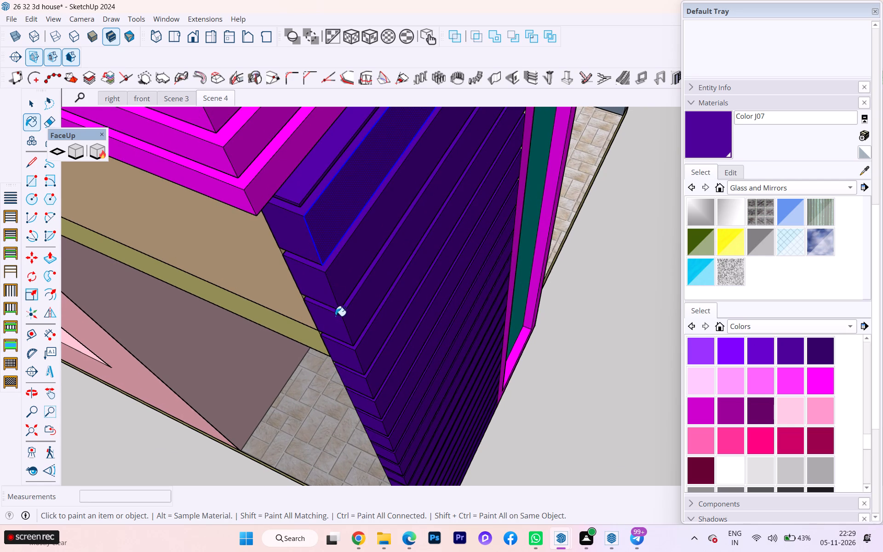
Clear the selection and examine the purple corner cladding together with the whole front facade.
click(32, 96)
click(616, 391)
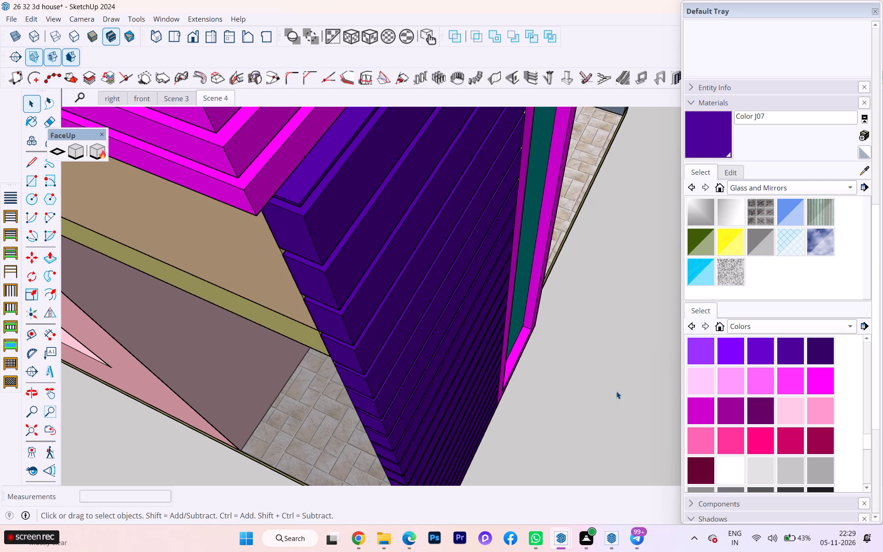
scroll(576, 364, down, 1)
middle_drag(572, 360, 338, 244)
scroll(337, 275, down, 11)
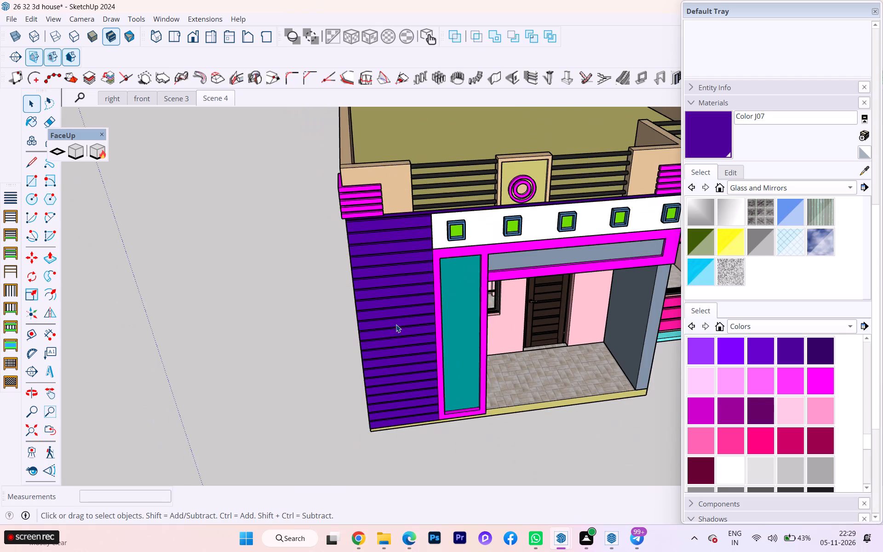
scroll(396, 324, down, 7)
scroll(399, 332, up, 1)
middle_drag(399, 332, 377, 282)
scroll(374, 295, down, 3)
scroll(374, 298, up, 1)
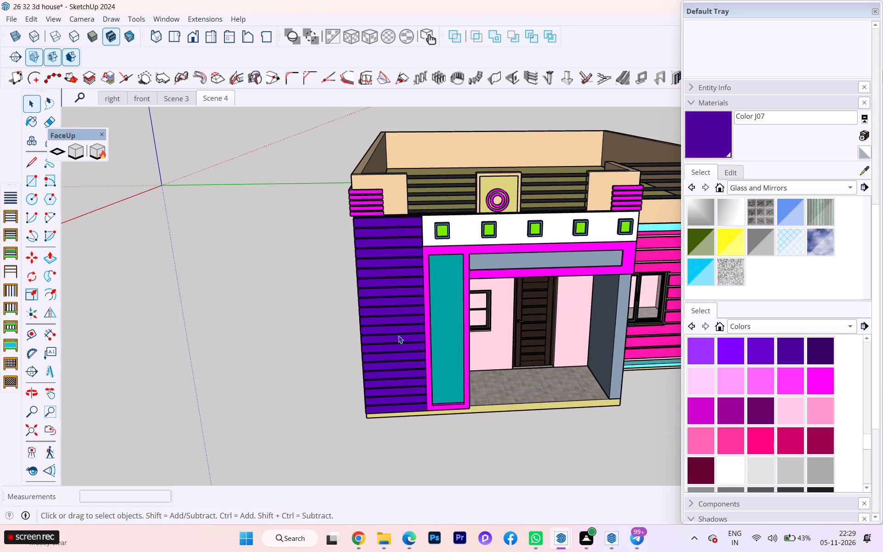
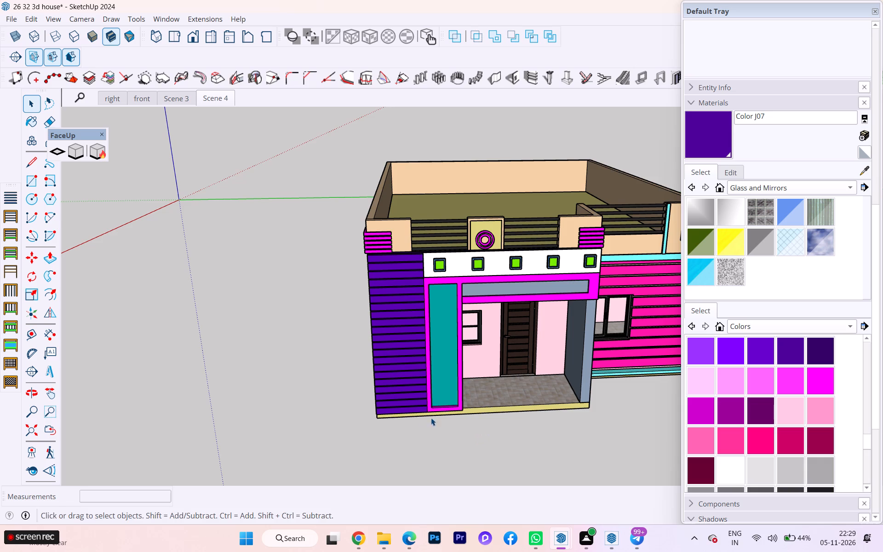
Examine the coloured front facade with its purple corner cladding and the adjoining side wall from several angles.
scroll(390, 393, up, 3)
scroll(368, 387, down, 1)
scroll(364, 386, up, 1)
scroll(364, 386, down, 1)
middle_drag(533, 435, 499, 366)
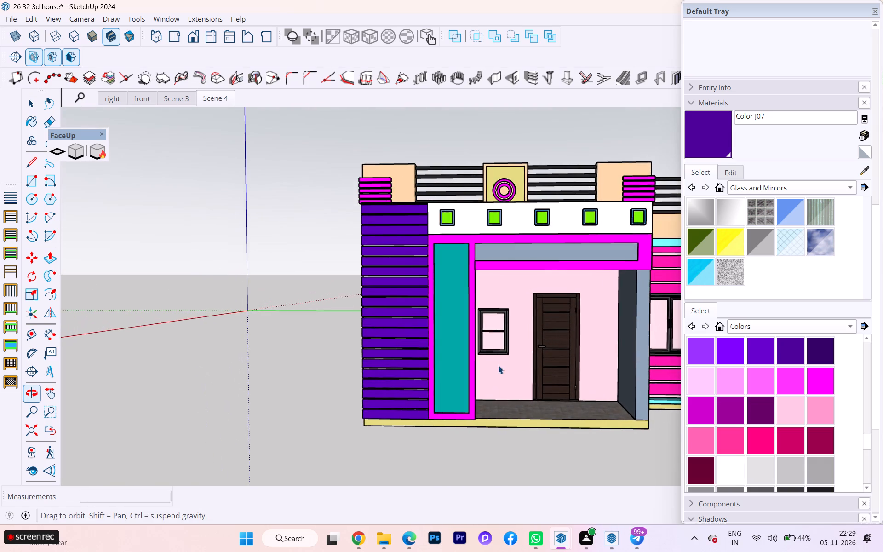
middle_drag(499, 366, 499, 366)
scroll(474, 407, up, 2)
scroll(463, 417, down, 3)
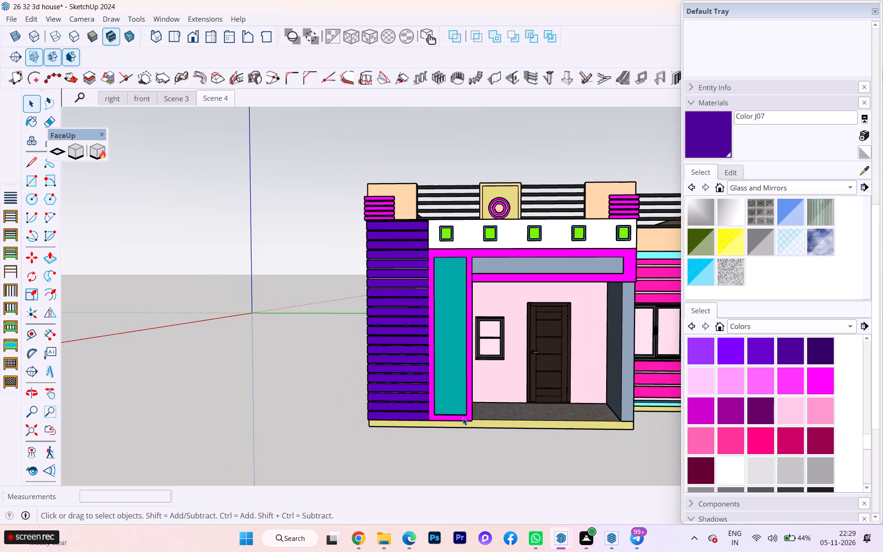
scroll(513, 420, down, 3)
scroll(461, 436, up, 4)
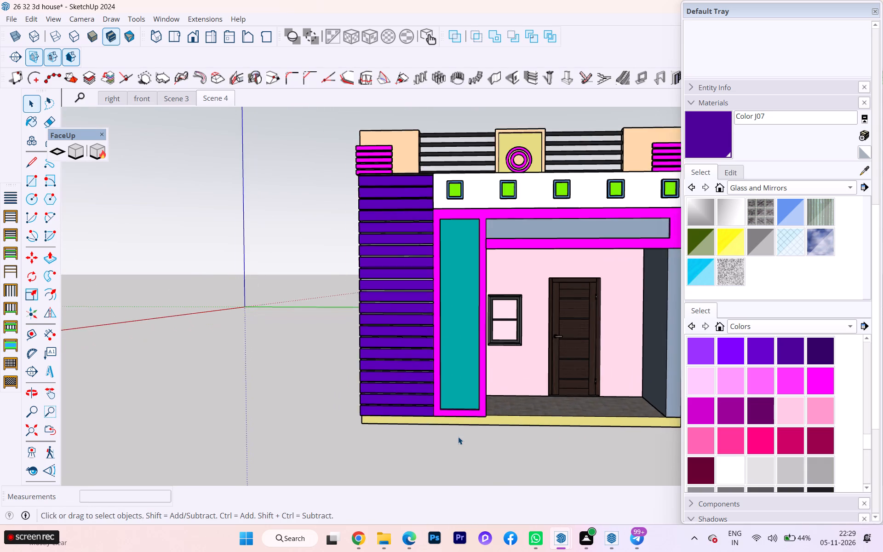
scroll(378, 463, down, 4)
middle_drag(393, 466, 425, 506)
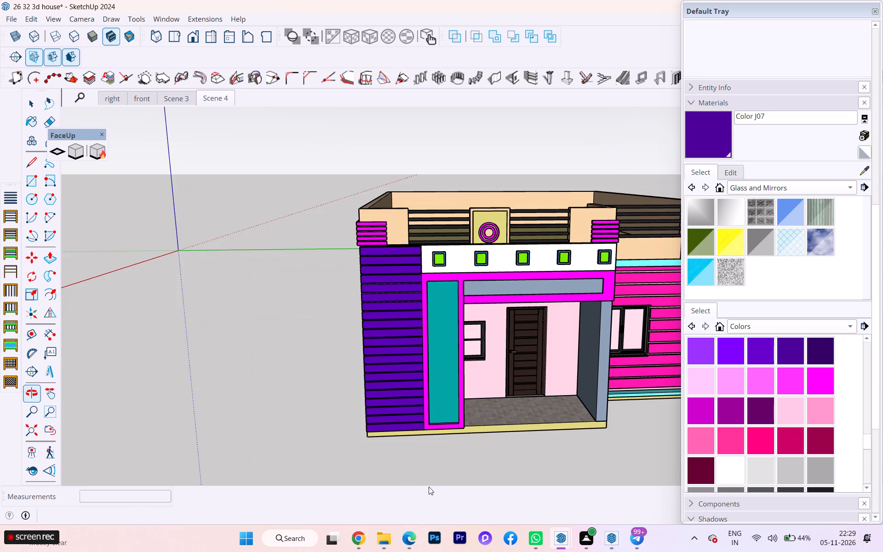
scroll(448, 462, up, 3)
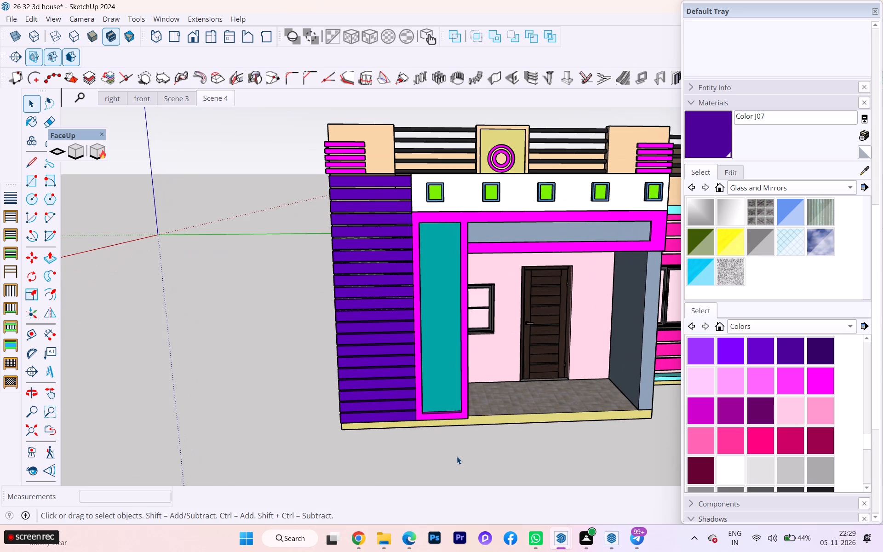
scroll(395, 460, down, 2)
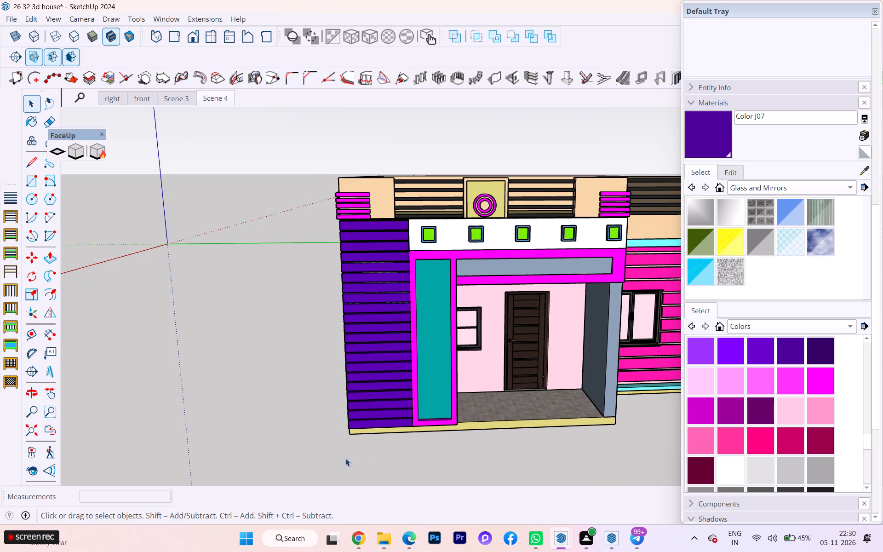
scroll(345, 458, down, 2)
scroll(441, 446, down, 1)
scroll(482, 453, down, 2)
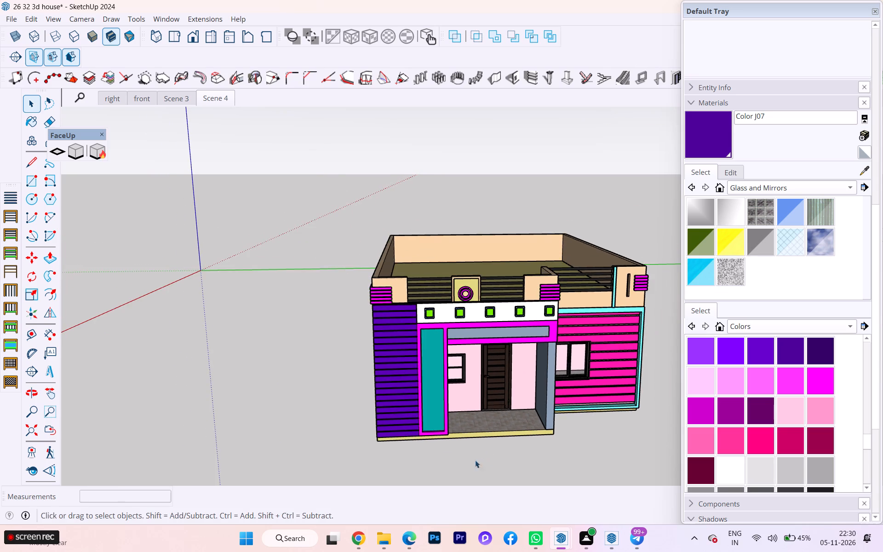
scroll(444, 465, down, 1)
middle_drag(445, 462, 677, 448)
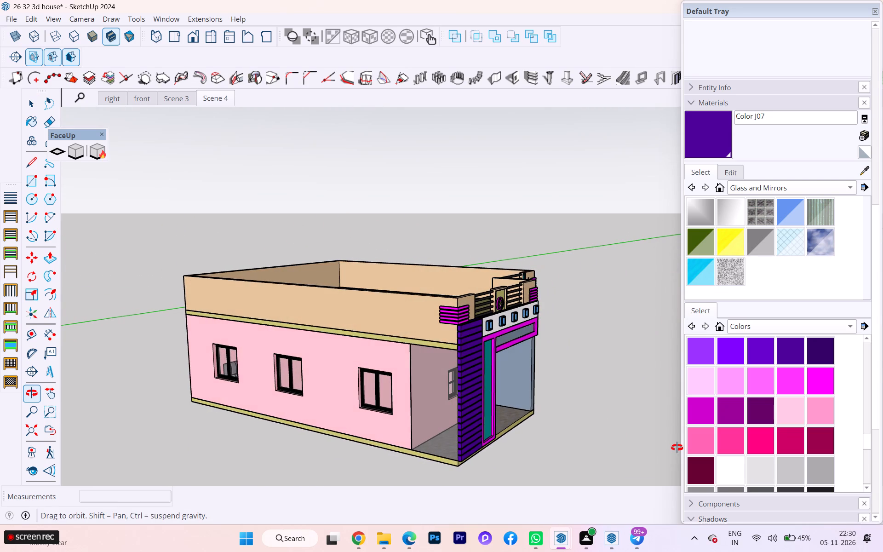
middle_drag(677, 448, 357, 421)
scroll(522, 405, up, 3)
scroll(487, 414, down, 2)
middle_drag(462, 419, 541, 421)
click(34, 431)
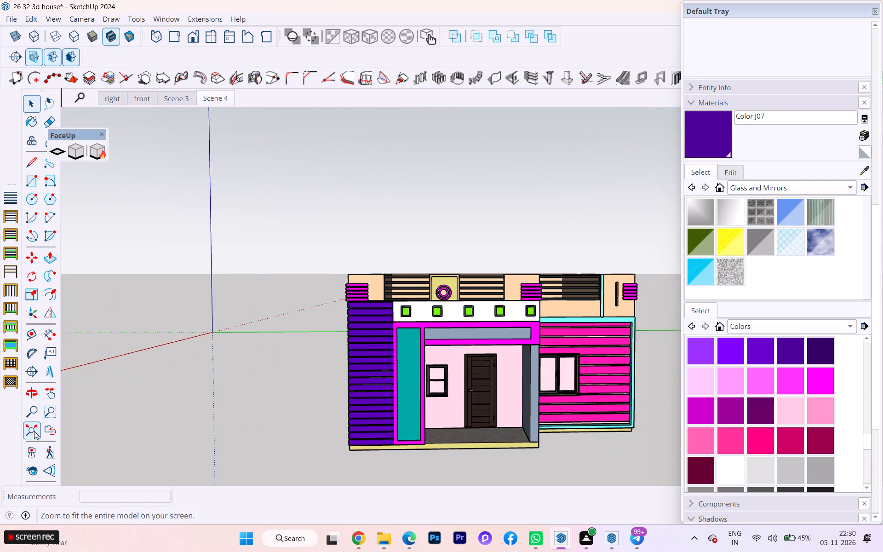
Examine the porch with its door, window and tiled floor, together with the surrounding magenta frame and cladding.
scroll(297, 359, down, 2)
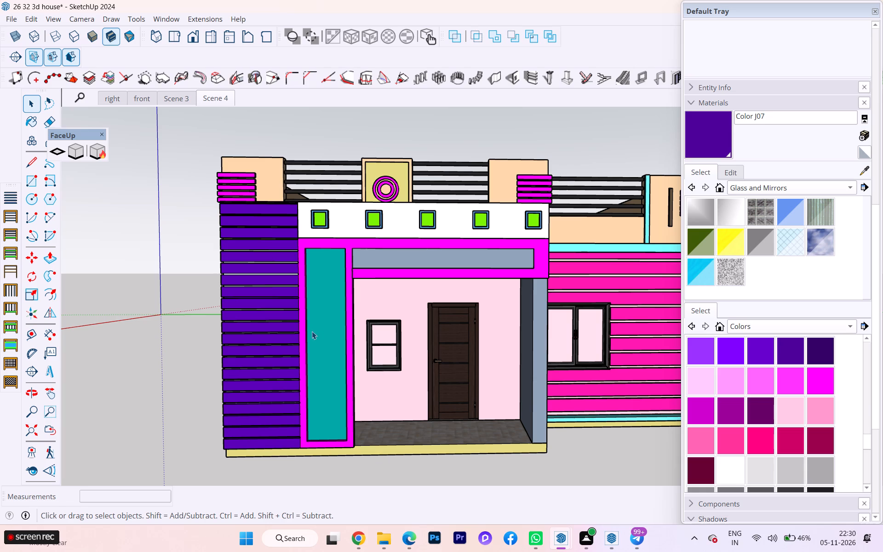
scroll(396, 452, up, 2)
scroll(396, 452, down, 2)
scroll(396, 453, up, 2)
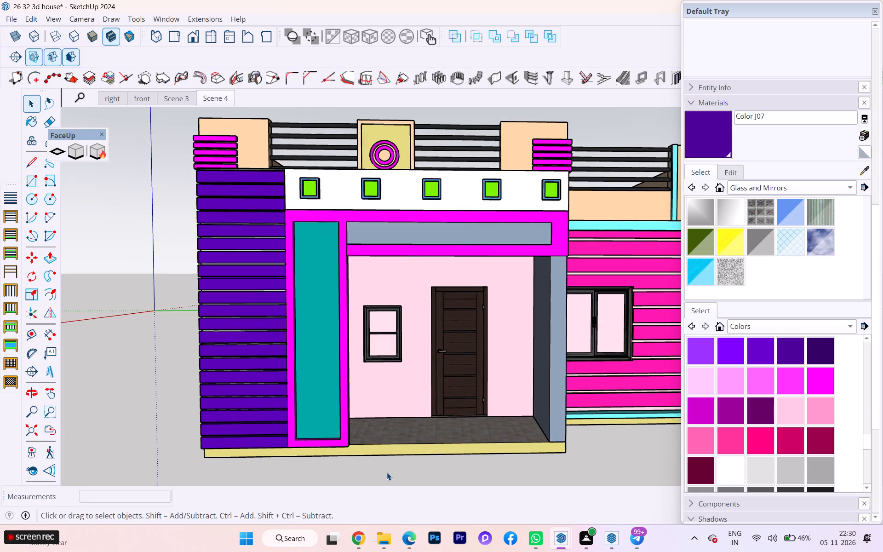
scroll(387, 472, up, 3)
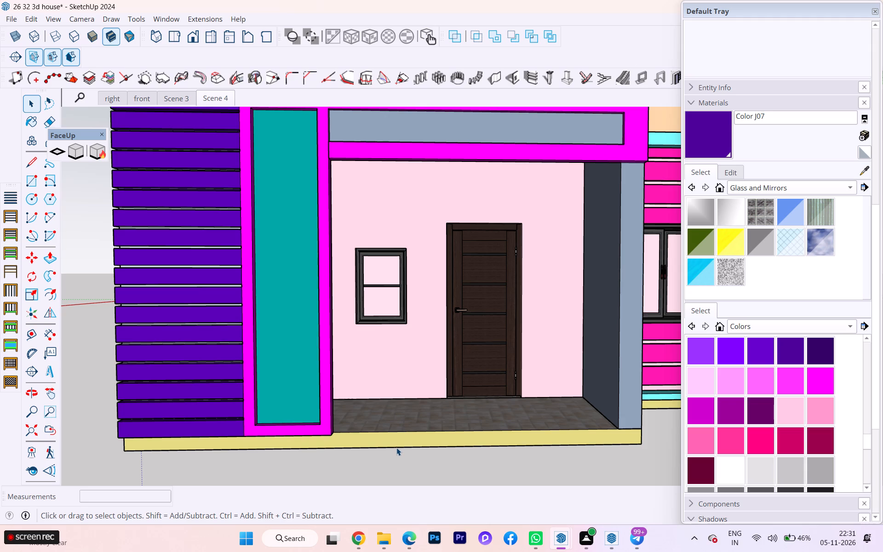
scroll(396, 448, down, 5)
middle_drag(402, 497, 401, 503)
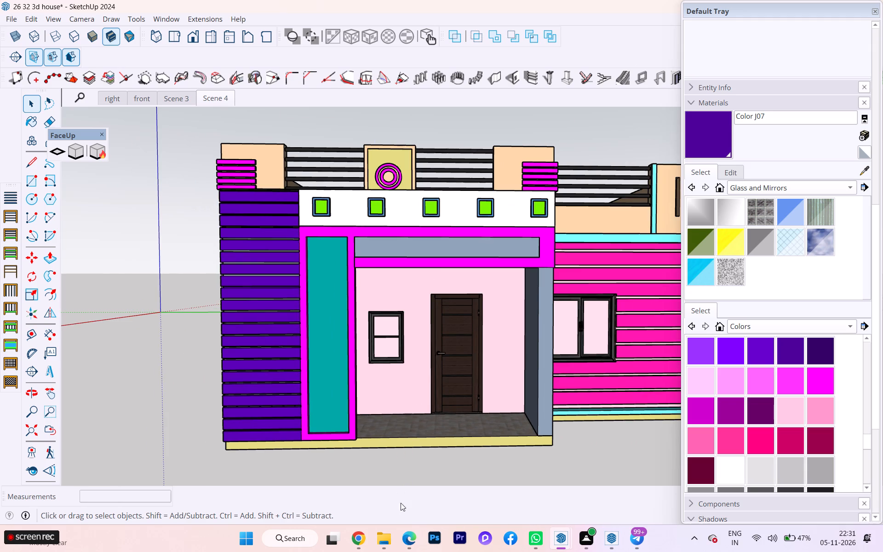
middle_drag(401, 503, 399, 511)
middle_drag(418, 449, 395, 533)
scroll(418, 449, down, 1)
scroll(410, 415, up, 9)
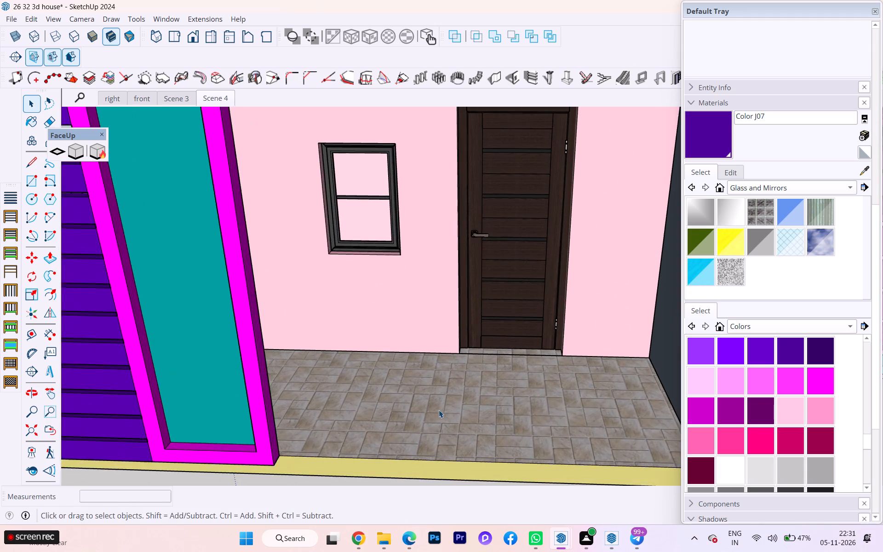
scroll(447, 416, up, 5)
scroll(452, 427, down, 2)
middle_drag(452, 428, 407, 443)
scroll(359, 382, down, 3)
scroll(359, 382, up, 7)
scroll(359, 382, down, 4)
middle_drag(358, 384, 427, 379)
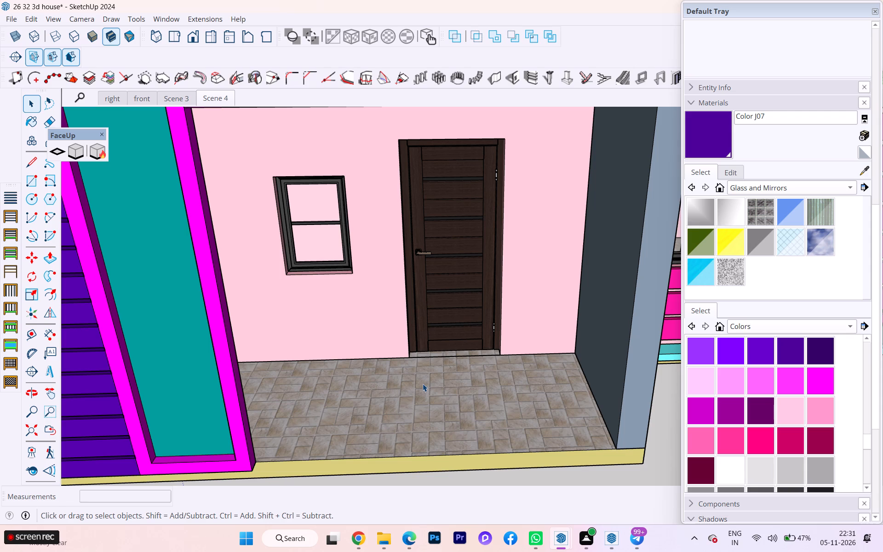
scroll(422, 385, down, 1)
scroll(422, 385, up, 1)
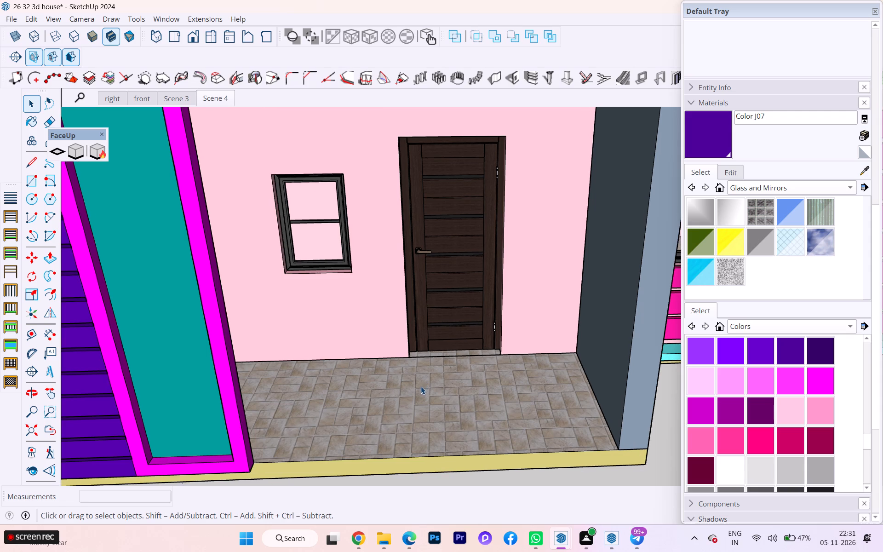
scroll(421, 386, down, 1)
middle_drag(420, 386, 430, 315)
scroll(395, 338, down, 2)
scroll(393, 376, down, 2)
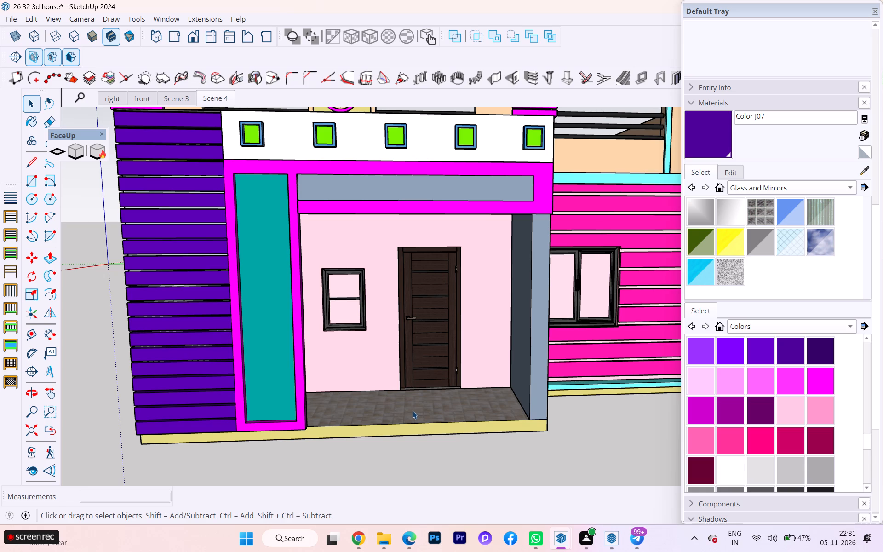
scroll(408, 414, down, 1)
middle_drag(407, 422, 417, 454)
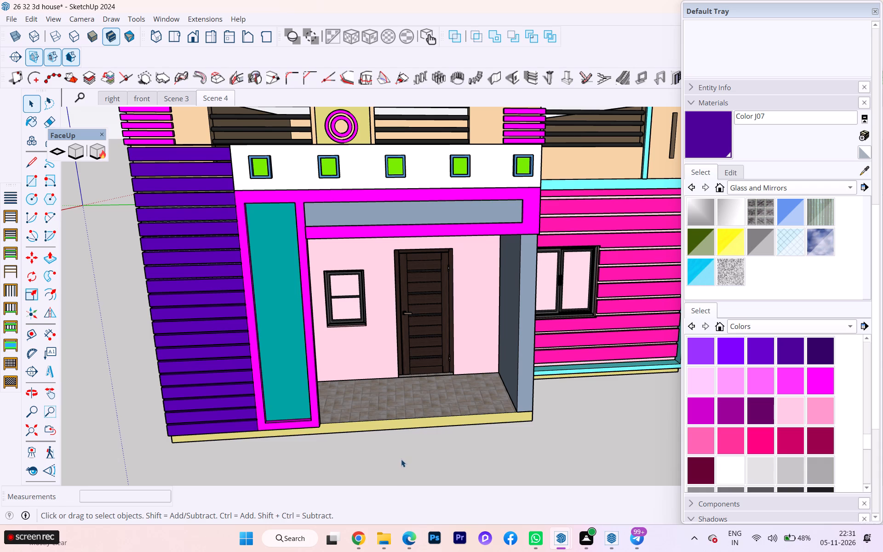
scroll(369, 221, down, 3)
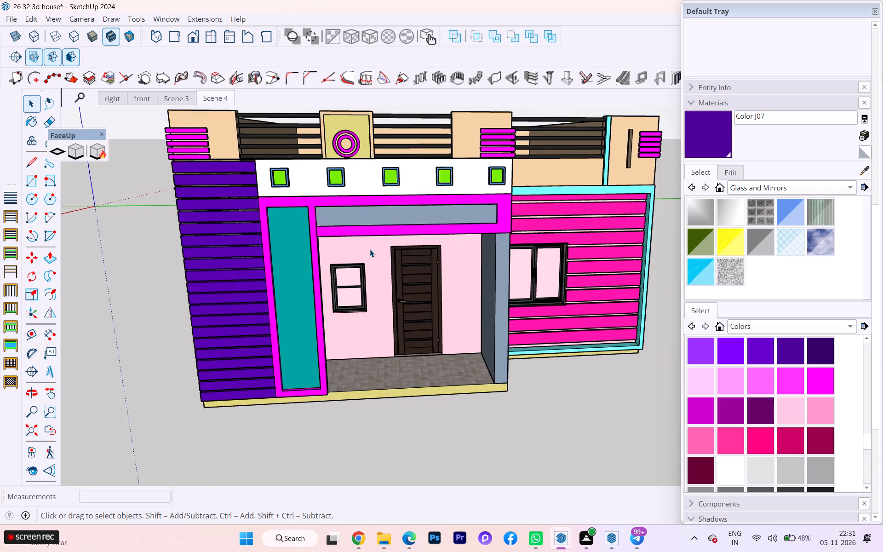
Select the recessed blue-grey panel in the magenta beam above the porch and examine it with the surrounding frame.
middle_drag(376, 262, 365, 214)
scroll(366, 223, down, 1)
scroll(366, 224, up, 4)
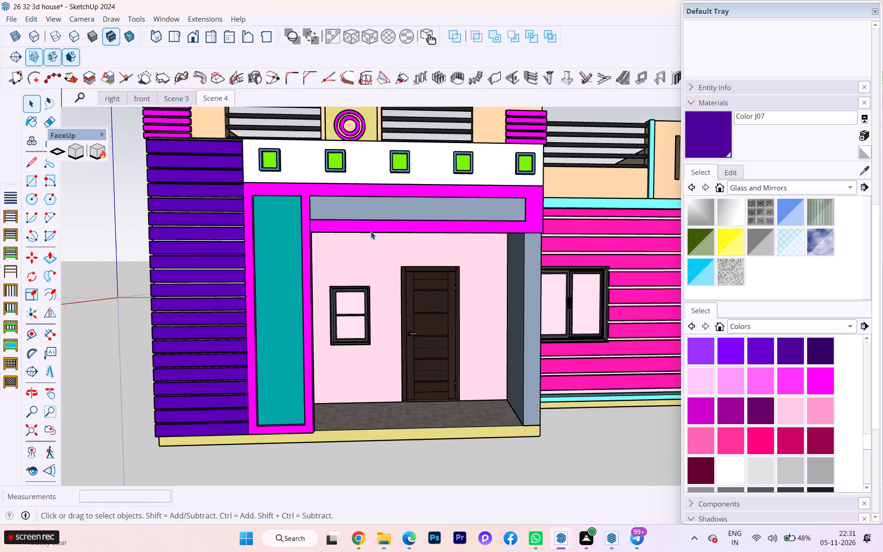
scroll(371, 234, up, 3)
scroll(375, 235, down, 2)
scroll(375, 235, up, 2)
scroll(373, 234, down, 1)
scroll(373, 234, up, 2)
scroll(438, 212, up, 1)
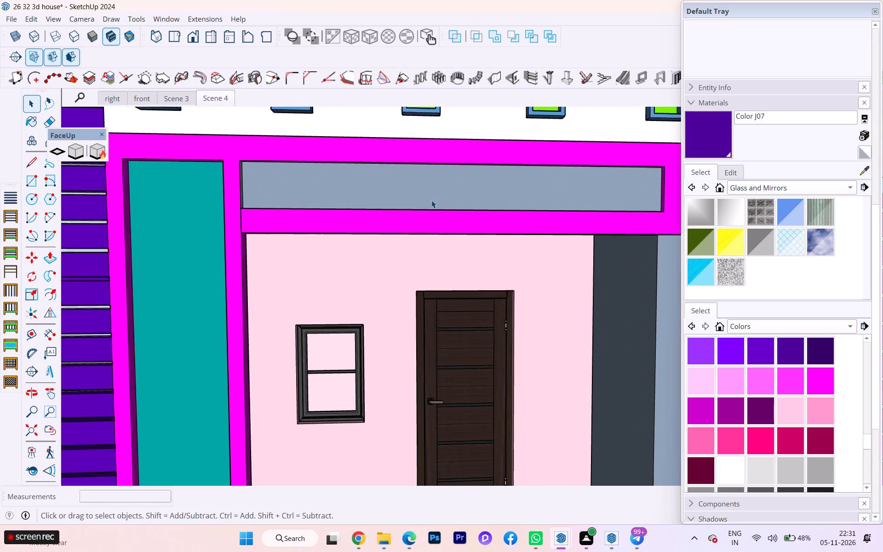
scroll(431, 200, up, 2)
scroll(296, 175, down, 1)
scroll(293, 176, up, 2)
scroll(279, 178, down, 1)
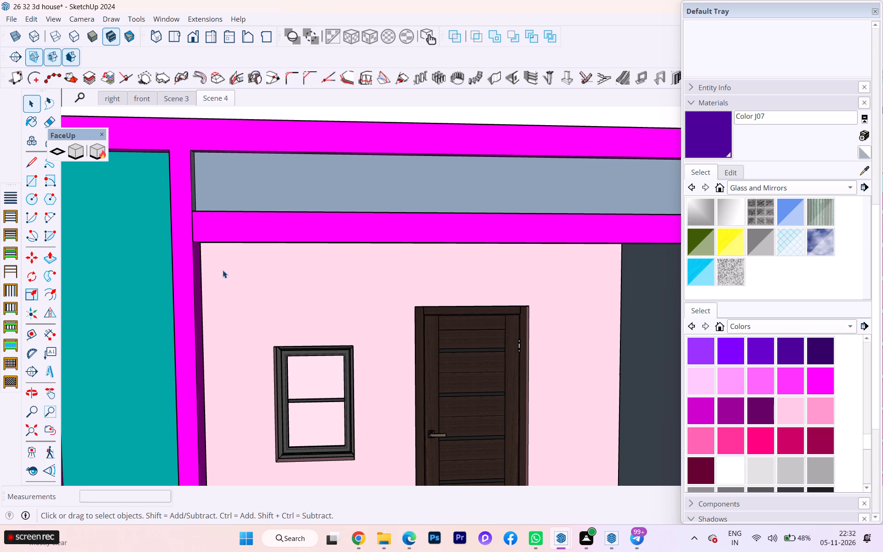
scroll(255, 184, up, 2)
double_click(255, 183)
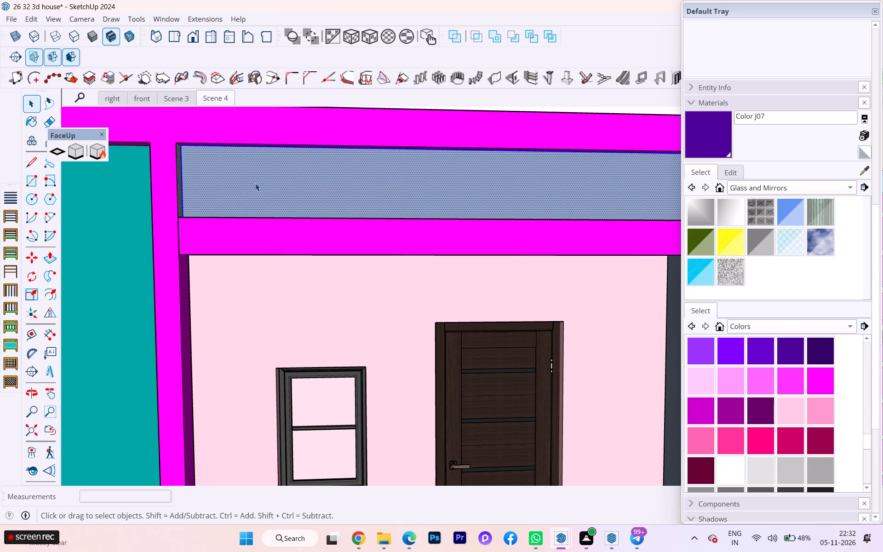
scroll(249, 186, down, 1)
scroll(249, 186, up, 1)
scroll(249, 186, down, 5)
scroll(249, 186, up, 1)
scroll(247, 188, down, 1)
scroll(247, 188, up, 1)
scroll(247, 188, down, 2)
scroll(247, 188, up, 1)
scroll(247, 188, down, 2)
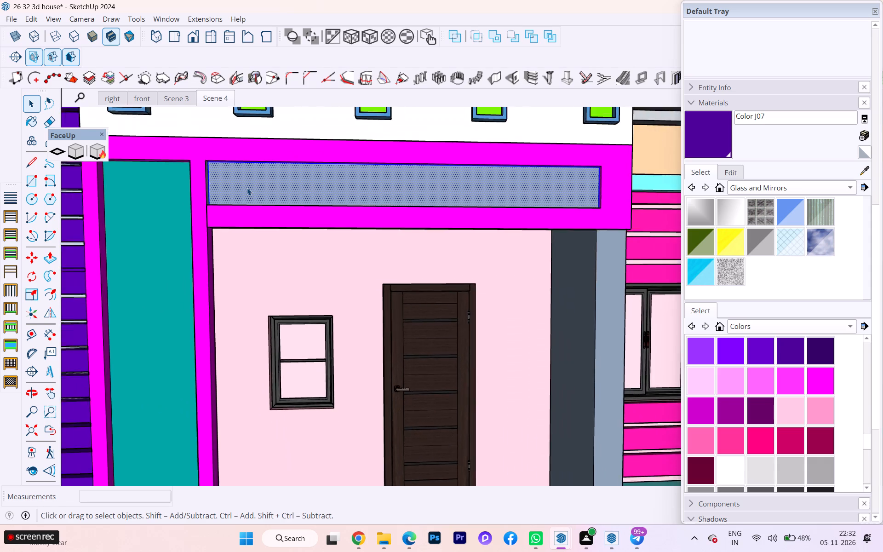
scroll(247, 188, down, 3)
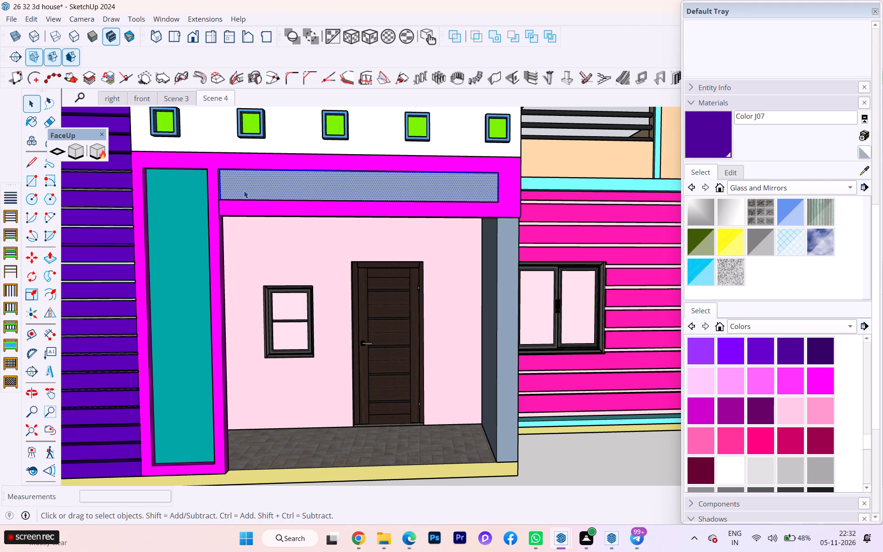
scroll(244, 190, down, 2)
middle_drag(244, 190, 312, 215)
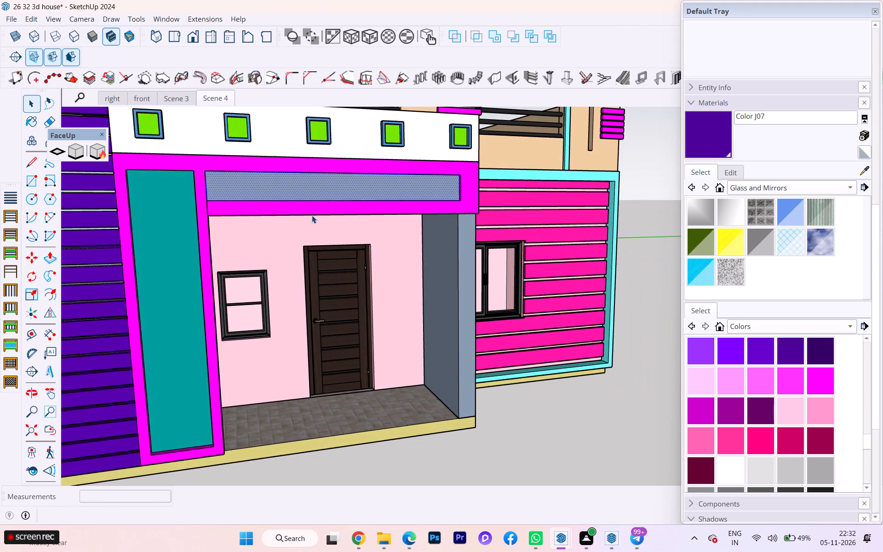
Draw a narrow upright rectangle about 2 1/8" by 1' 8" across the beam's recessed panel, overlapping the magenta bands above and below.
scroll(312, 214, down, 5)
scroll(304, 196, up, 12)
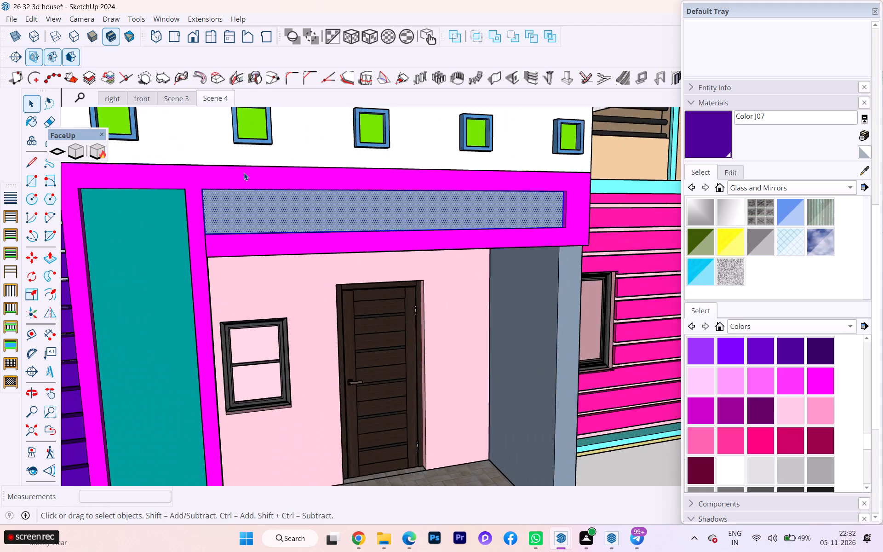
scroll(252, 173, up, 4)
scroll(263, 174, down, 1)
scroll(263, 174, up, 3)
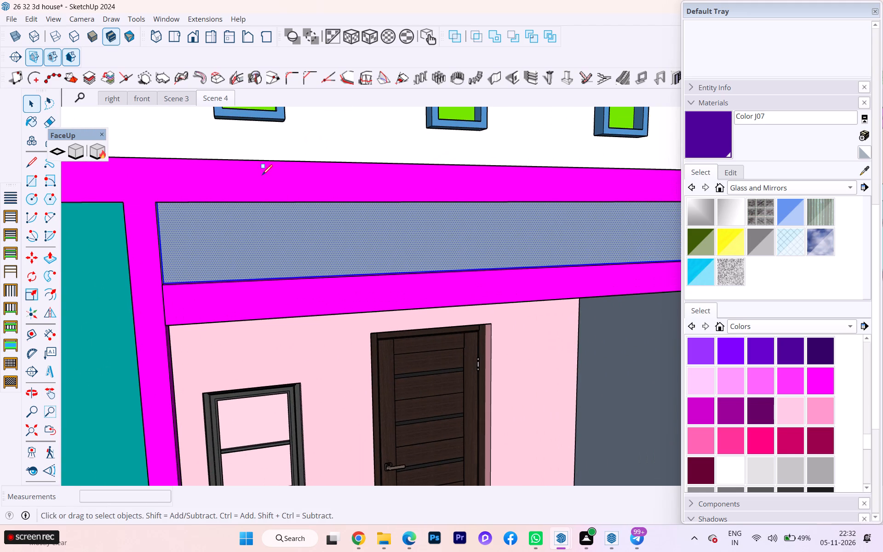
key(r)
click(236, 172)
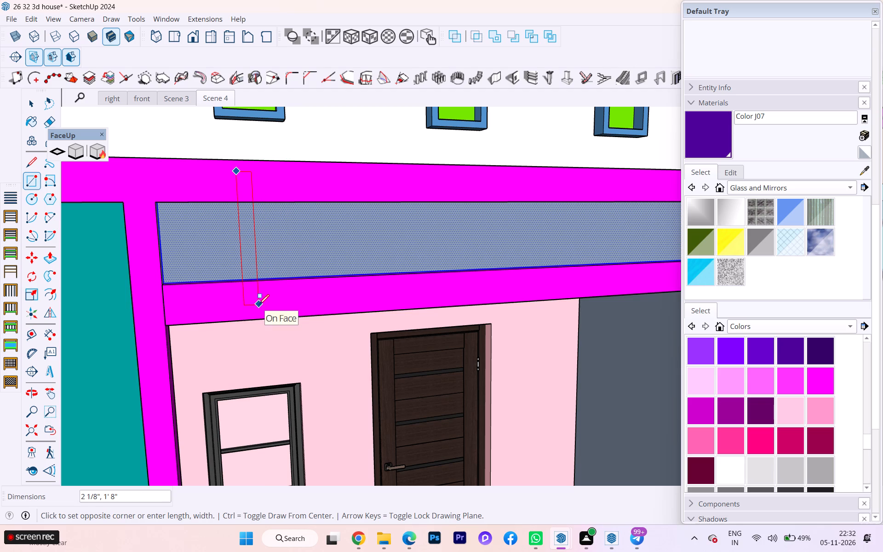
click(259, 305)
scroll(239, 257, up, 2)
key(space)
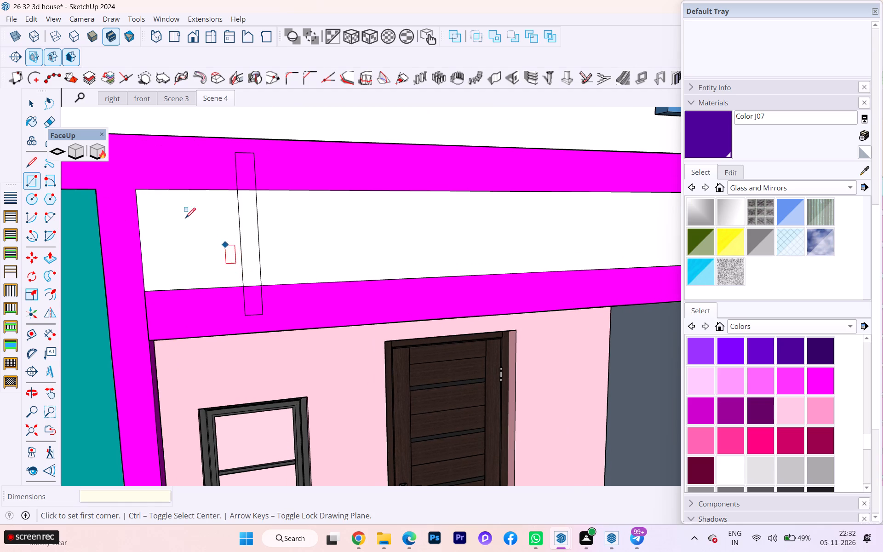
Delete the two white faces covering the recess on either side of the narrow strip.
click(35, 115)
click(35, 109)
click(157, 234)
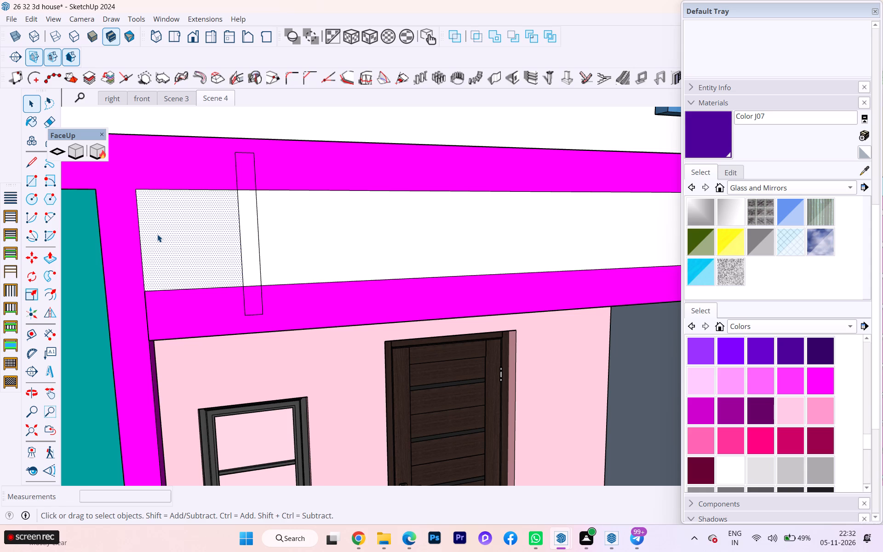
key(Delete)
click(303, 228)
key(Delete)
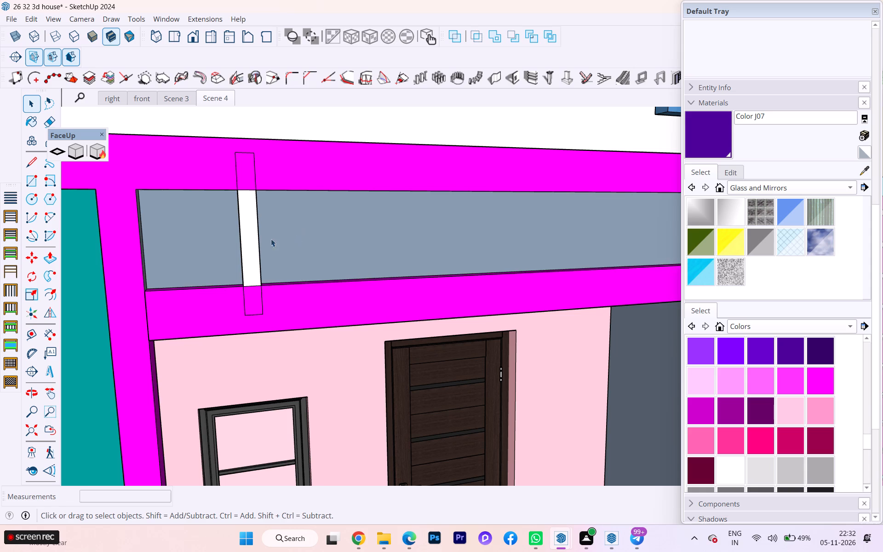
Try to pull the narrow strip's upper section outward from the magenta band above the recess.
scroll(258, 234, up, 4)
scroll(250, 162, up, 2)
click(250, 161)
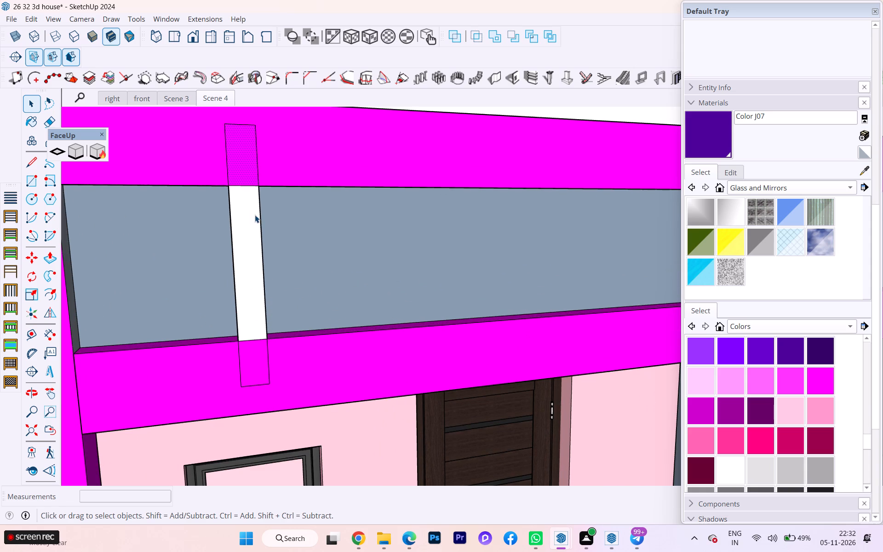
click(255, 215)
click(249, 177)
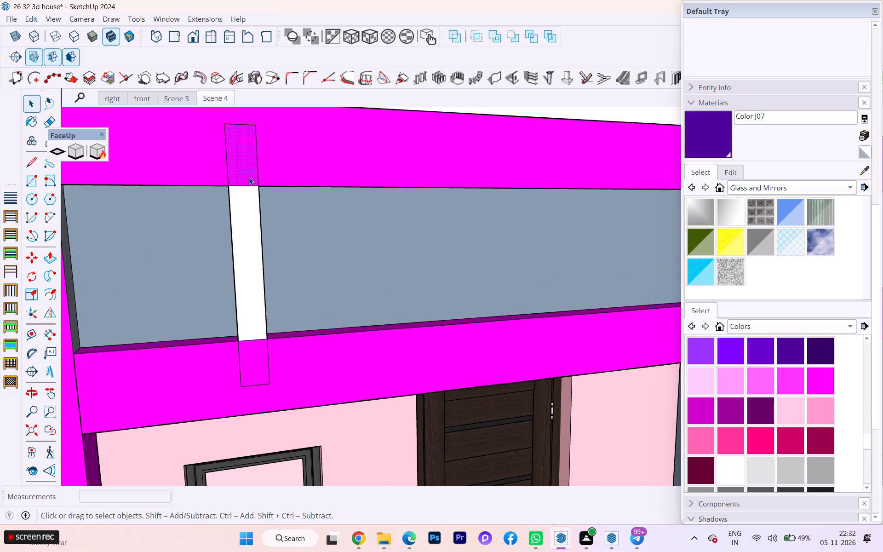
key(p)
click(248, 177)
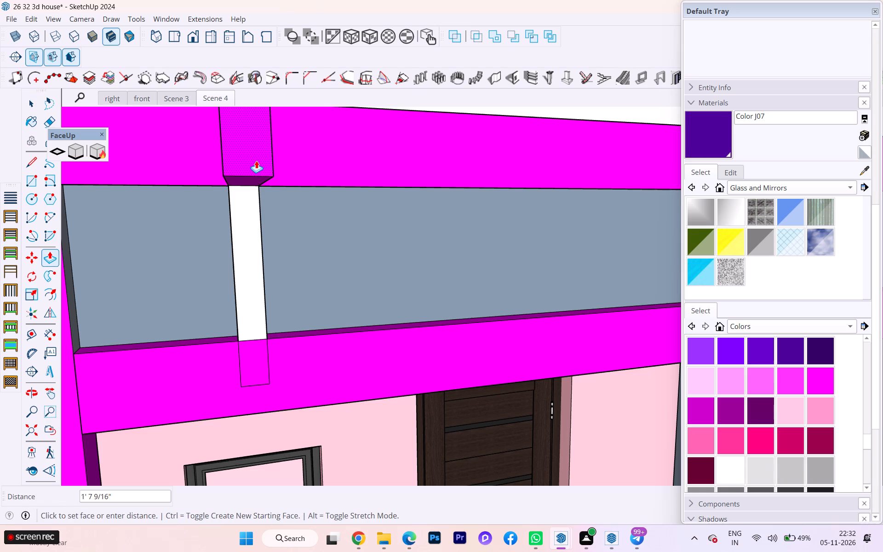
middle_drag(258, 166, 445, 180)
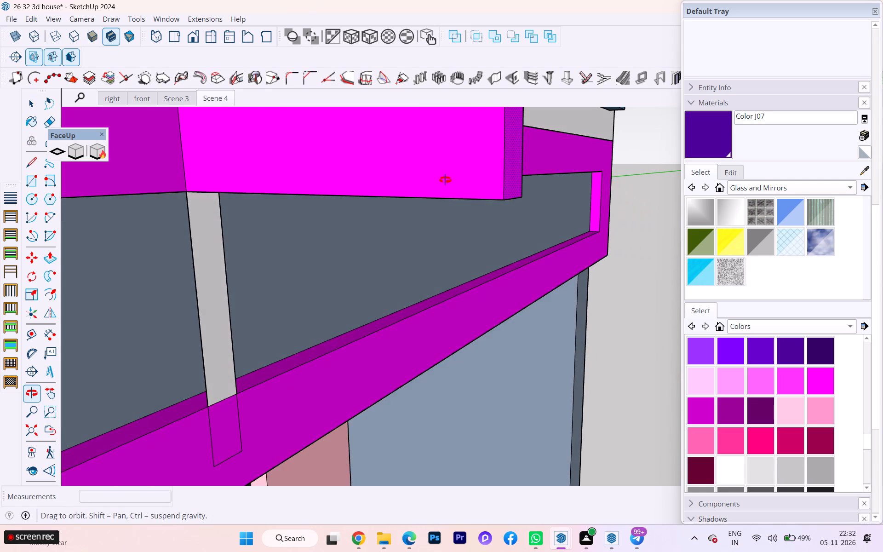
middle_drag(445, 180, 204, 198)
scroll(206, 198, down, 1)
Undo the two face deletions and the narrow upright rectangle drawn across the beam's recessed panel.
key(ctrl+z)
key(ctrl+z)
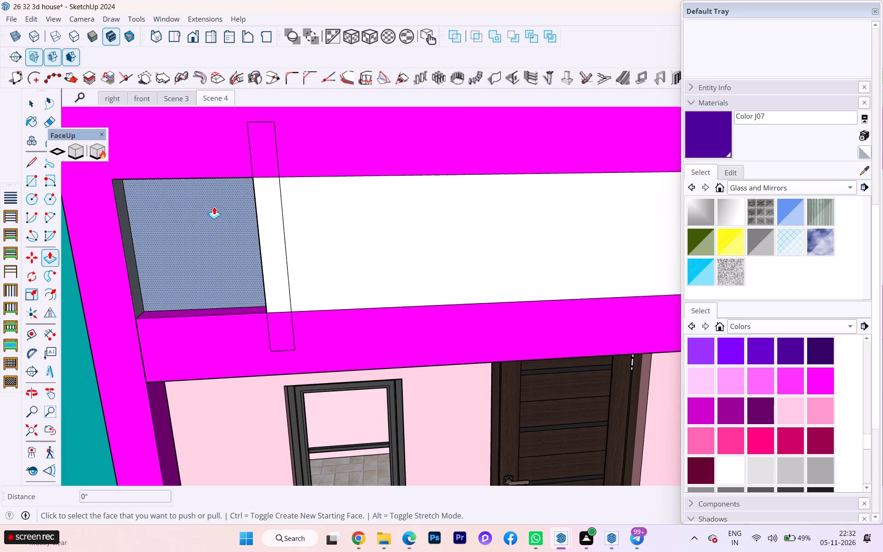
key(ctrl+z)
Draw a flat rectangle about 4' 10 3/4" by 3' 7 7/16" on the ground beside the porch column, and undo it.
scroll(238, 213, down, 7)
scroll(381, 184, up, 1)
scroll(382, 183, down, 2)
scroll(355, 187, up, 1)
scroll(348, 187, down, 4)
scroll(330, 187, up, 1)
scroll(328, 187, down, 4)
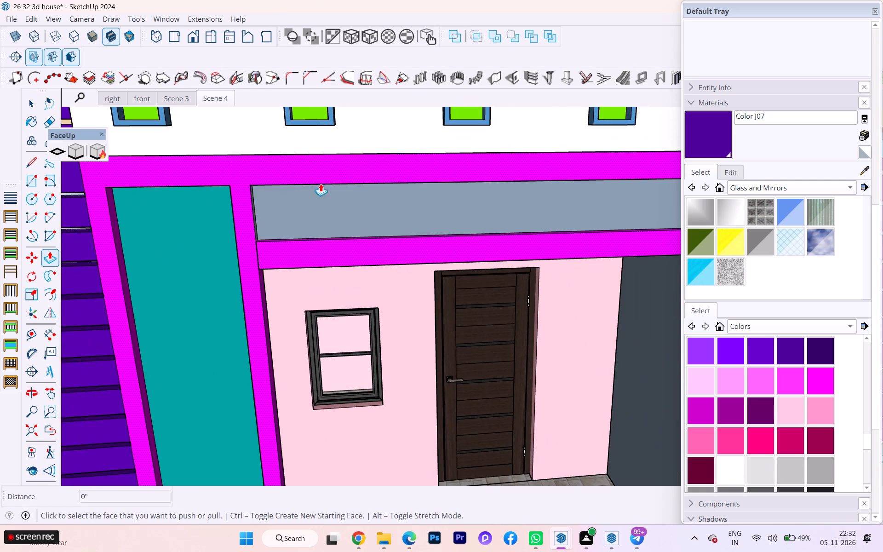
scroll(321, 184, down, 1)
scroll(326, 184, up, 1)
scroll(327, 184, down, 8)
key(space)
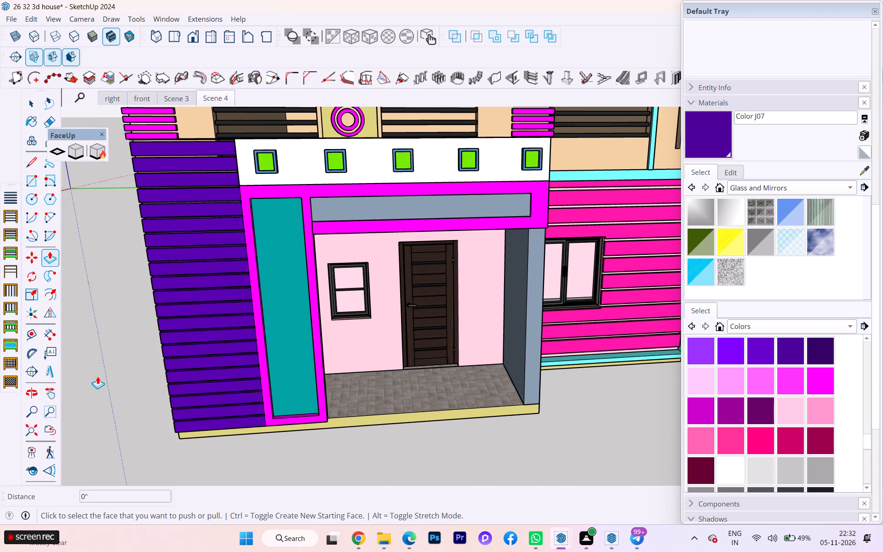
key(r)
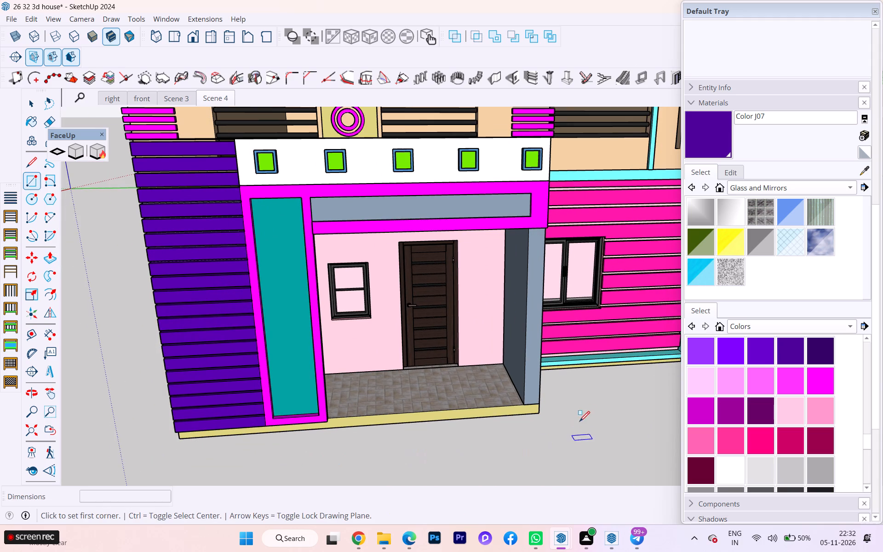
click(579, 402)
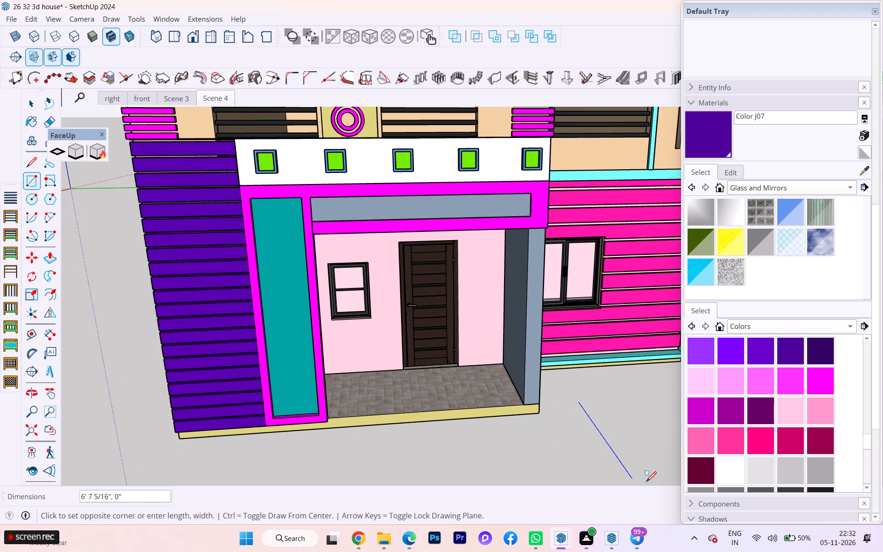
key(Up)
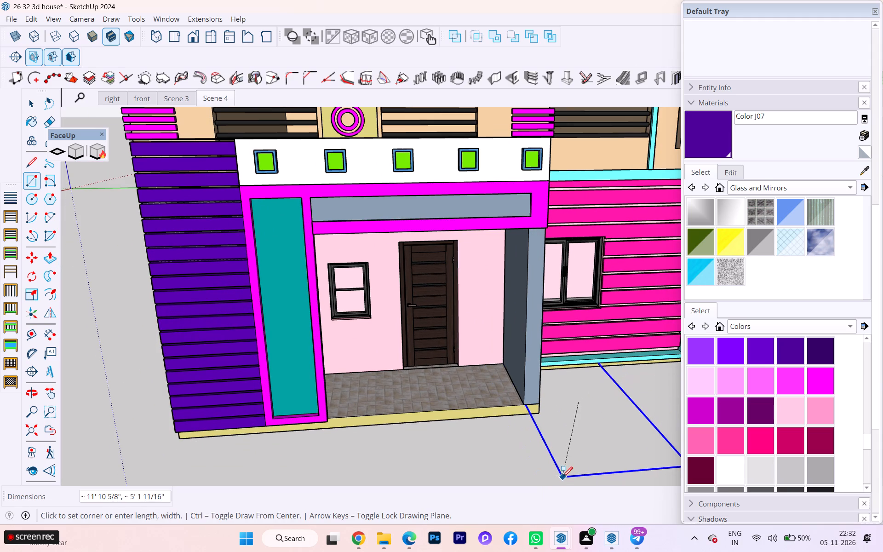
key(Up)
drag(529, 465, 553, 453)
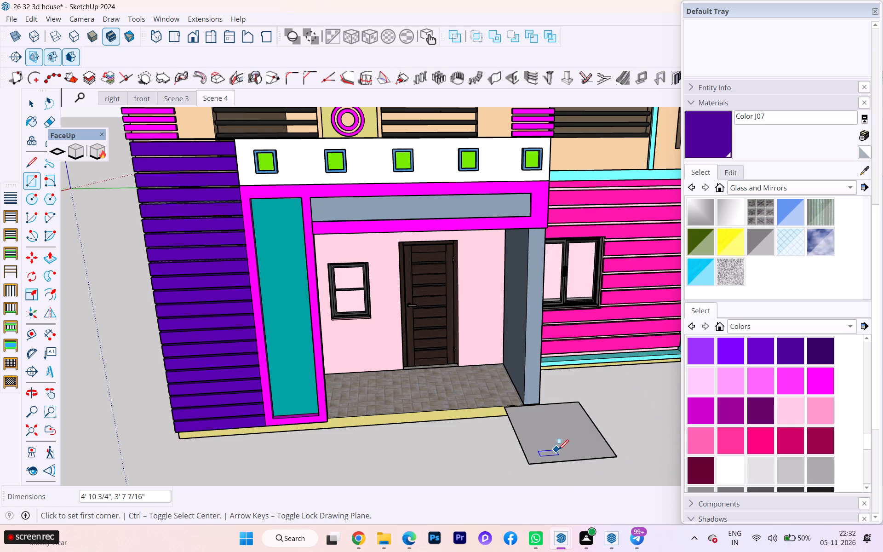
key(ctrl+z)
Draw a narrow flat rectangle about 4' 15/16" by 8 11/16" on the ground beside the porch column.
click(580, 400)
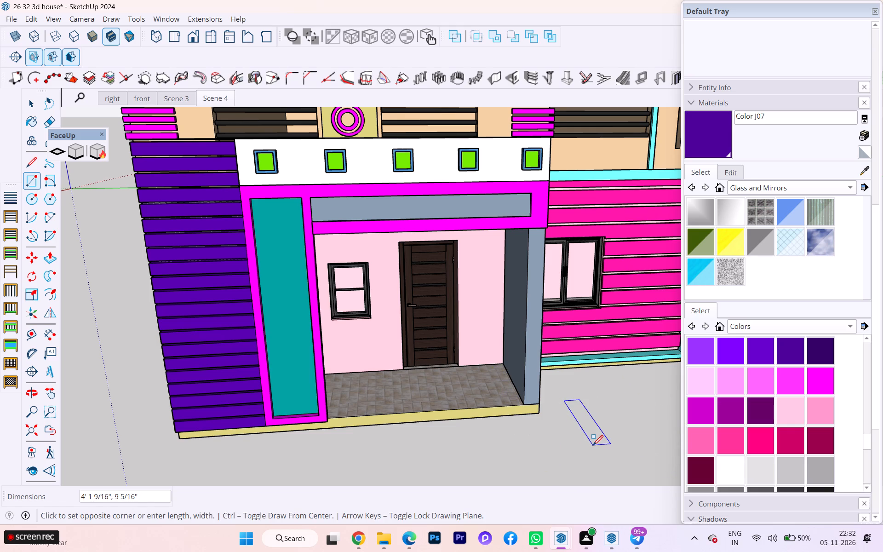
scroll(593, 445, down, 9)
click(594, 445)
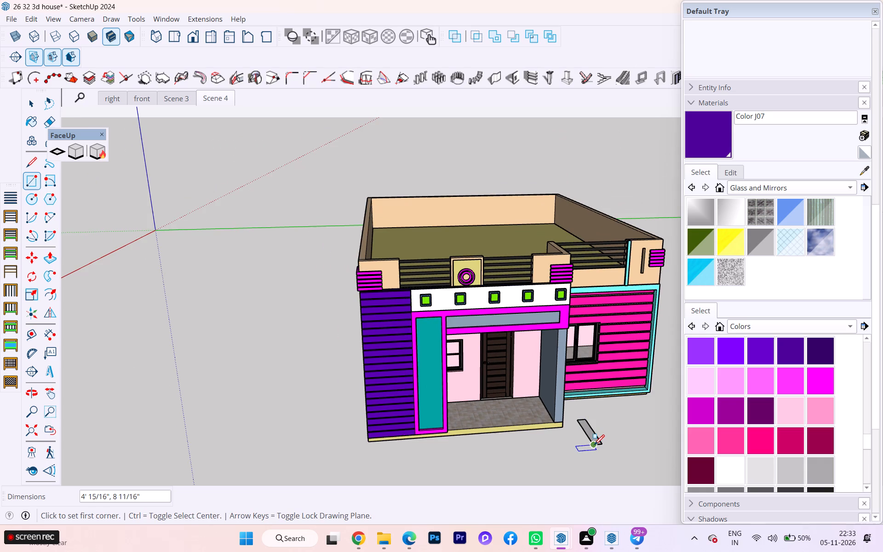
Extrude the narrow ground rectangle upward by 2" into a thin slab.
scroll(600, 428, up, 8)
key(space)
scroll(608, 429, up, 2)
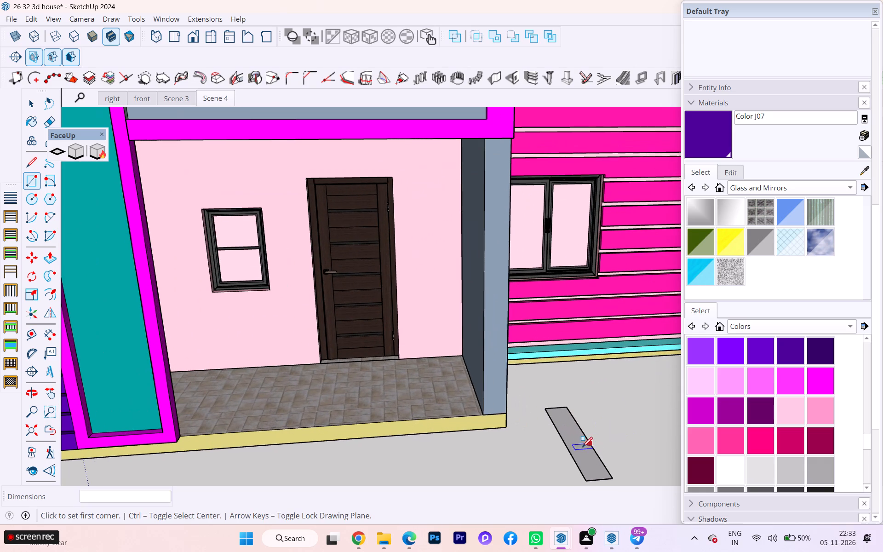
key(p)
click(579, 438)
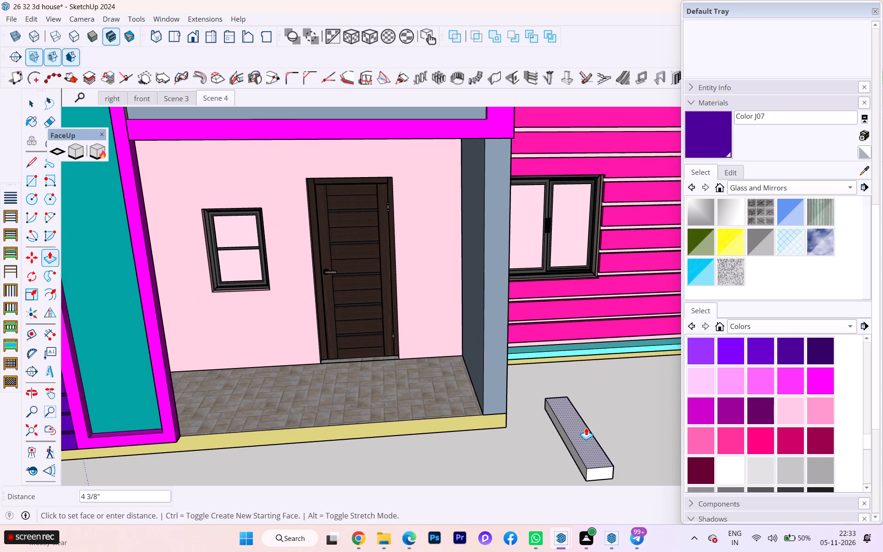
key(2)
key(Return)
scroll(585, 429, down, 3)
scroll(585, 429, up, 1)
scroll(585, 429, down, 1)
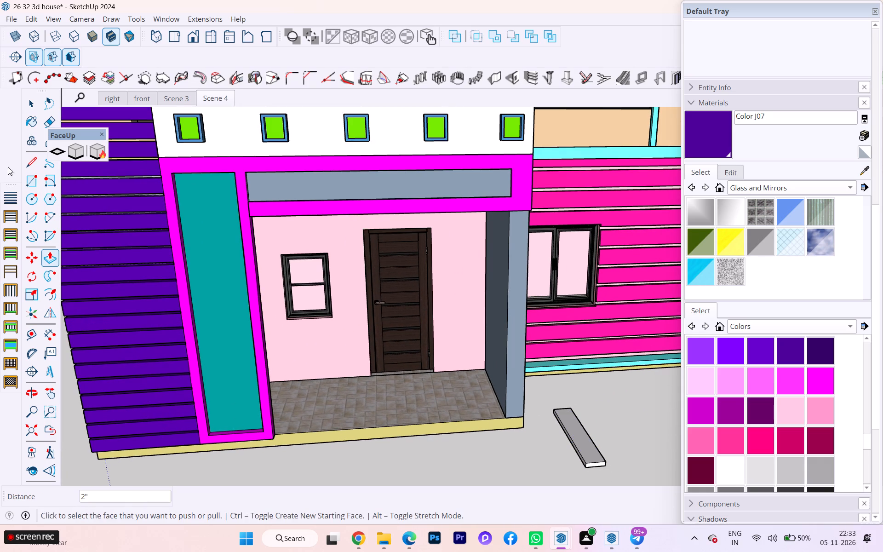
Select the whole thin slab beside the porch and make it a component.
click(28, 105)
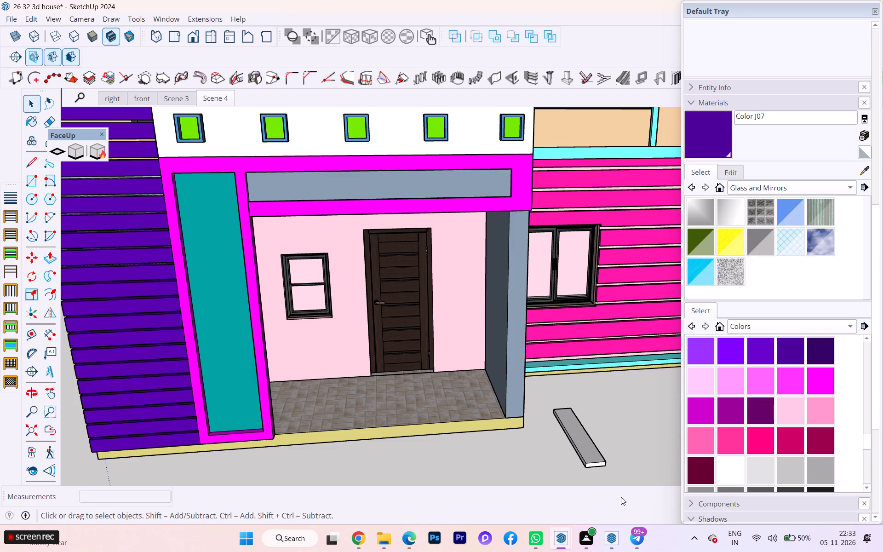
click(598, 461)
triple_click(584, 432)
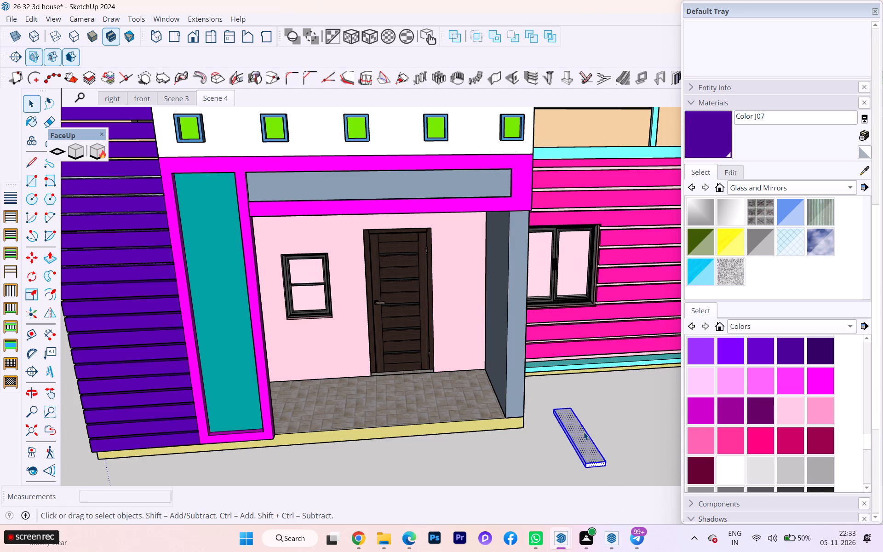
right_click(582, 432)
click(641, 97)
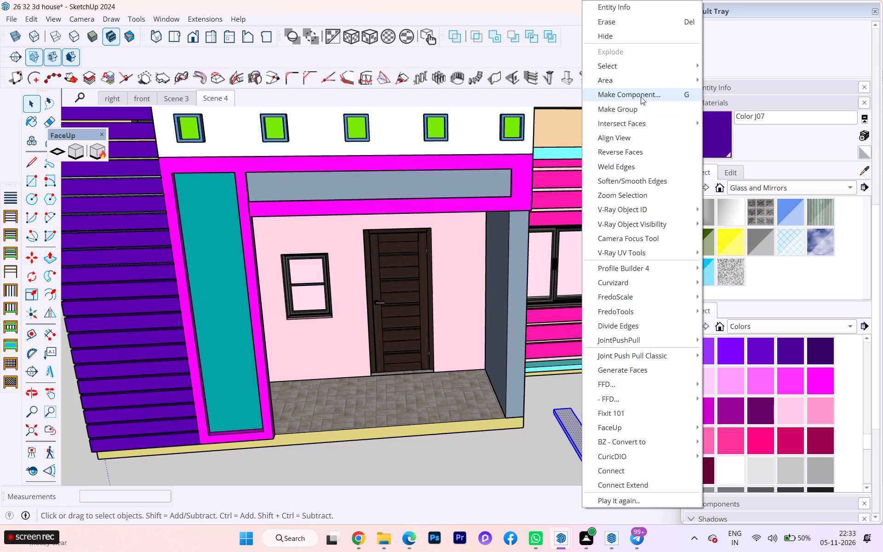
click(444, 407)
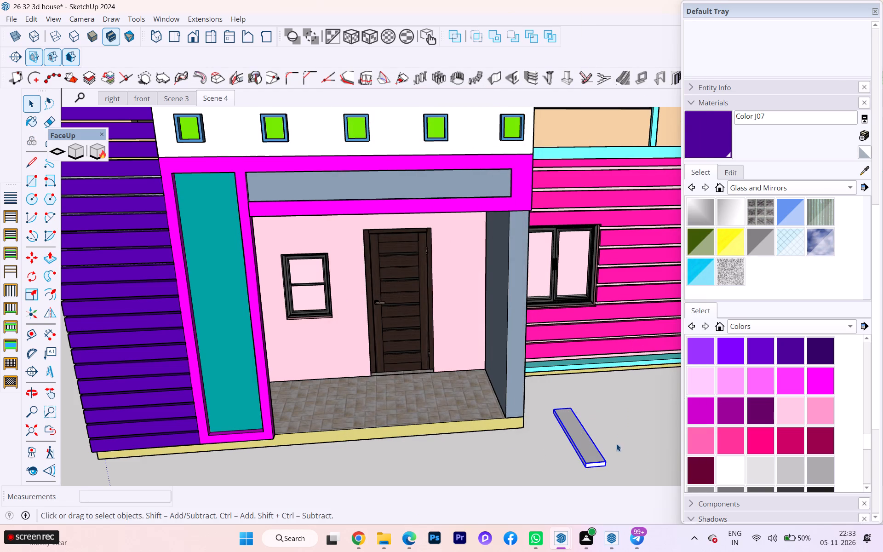
scroll(610, 448, down, 1)
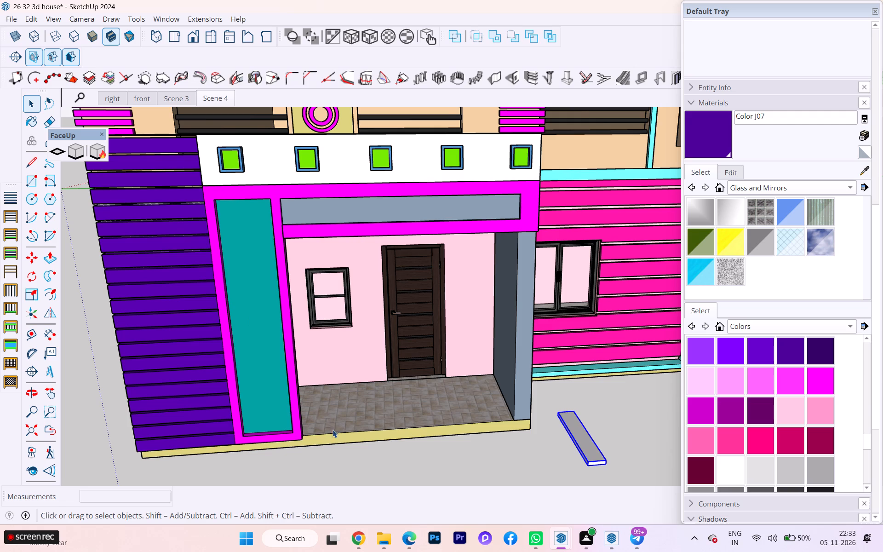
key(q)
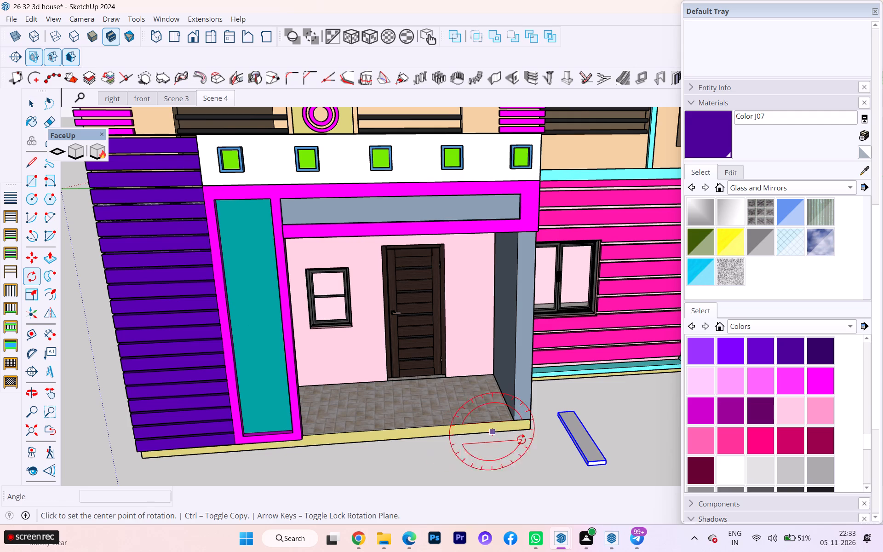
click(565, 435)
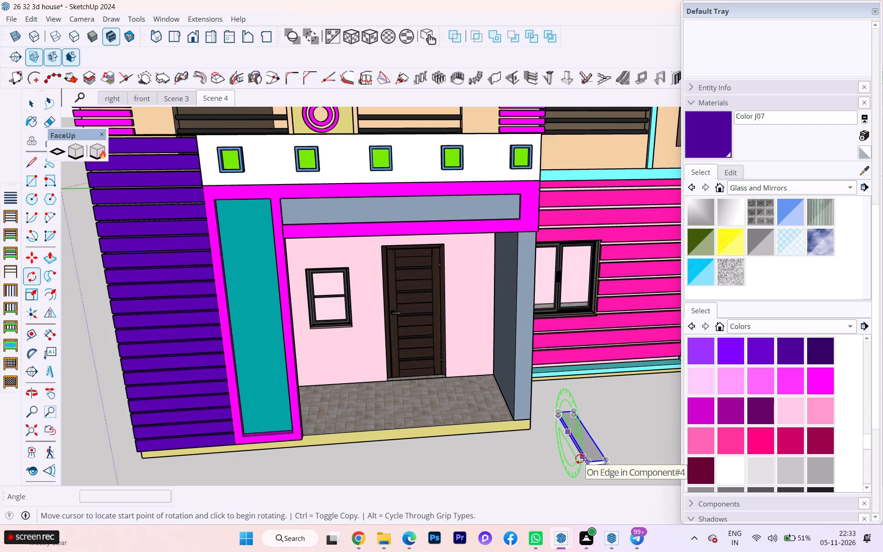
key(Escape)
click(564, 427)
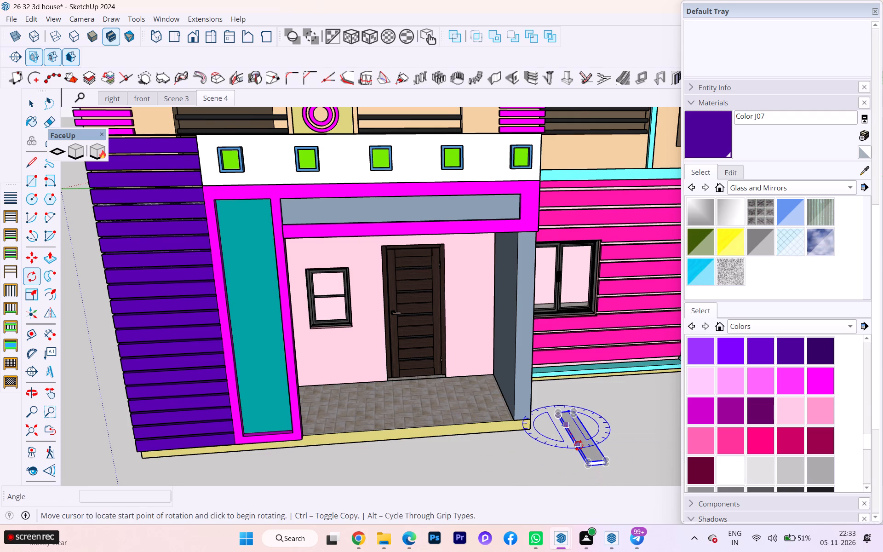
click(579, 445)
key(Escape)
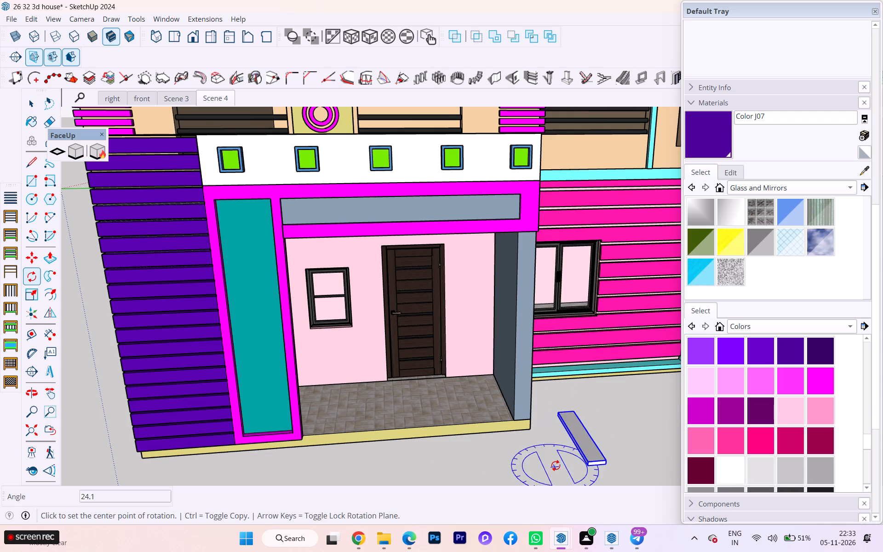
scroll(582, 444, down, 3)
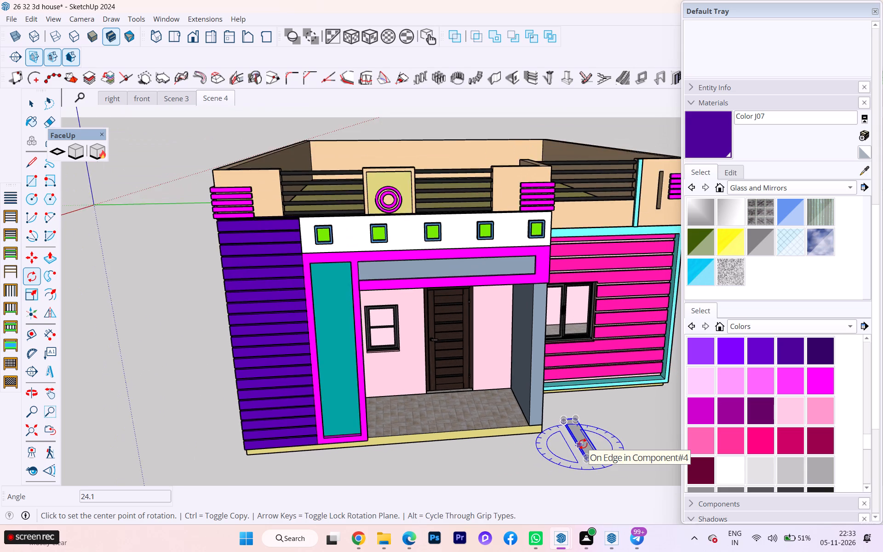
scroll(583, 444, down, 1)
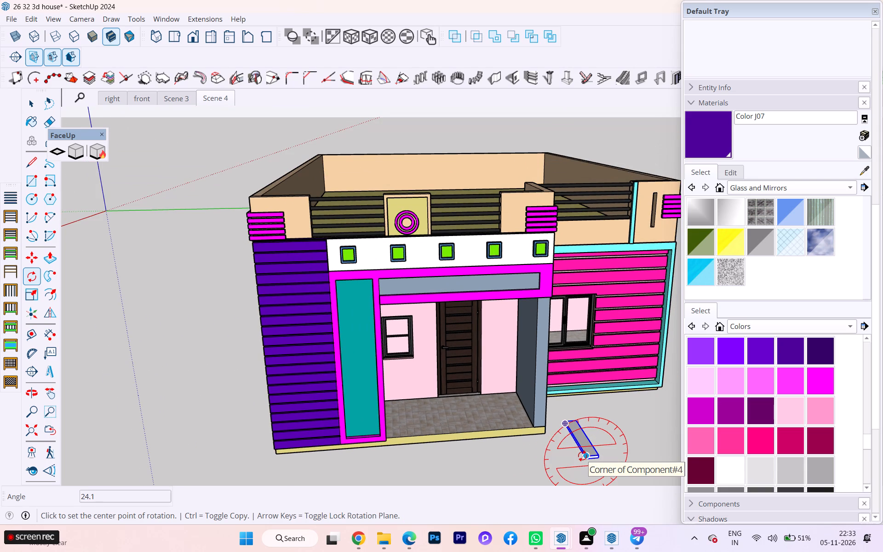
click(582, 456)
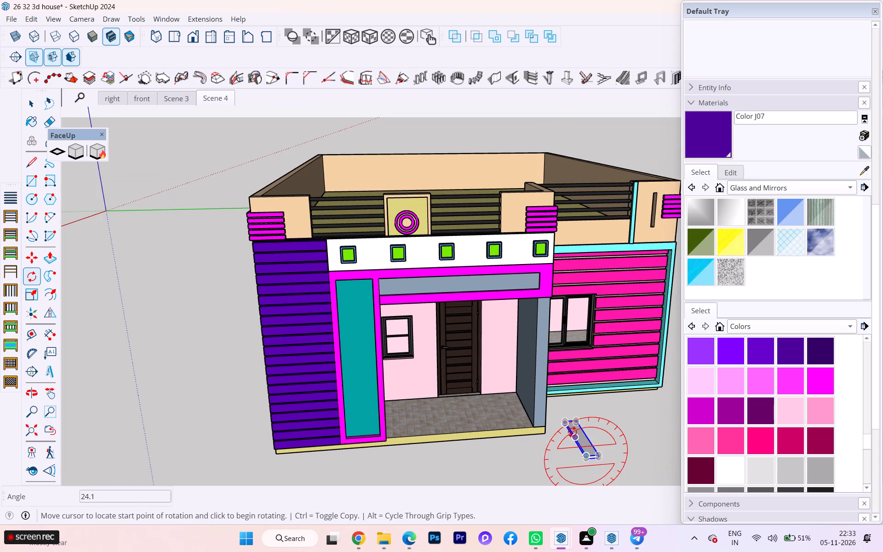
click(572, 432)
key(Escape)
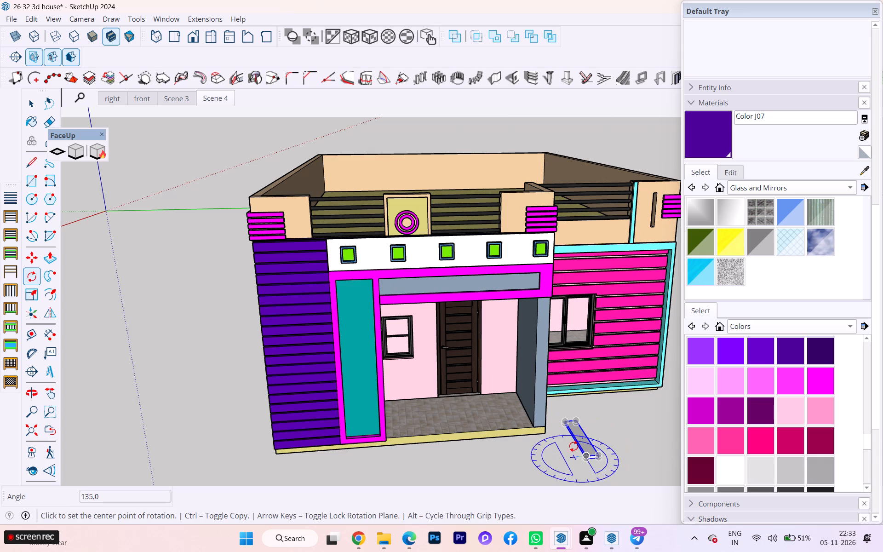
Rotate the slab component 90° about the green axis so that it stands upright beside the porch.
key(Left)
click(570, 451)
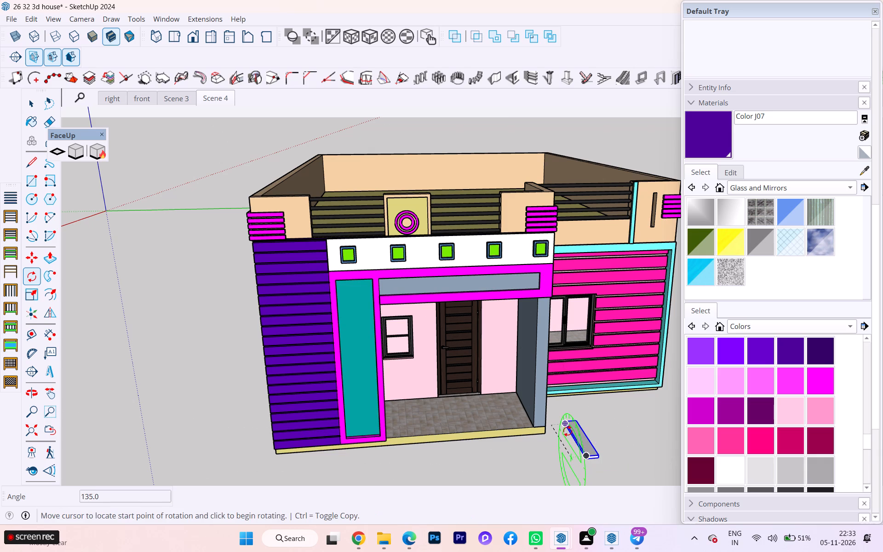
click(566, 430)
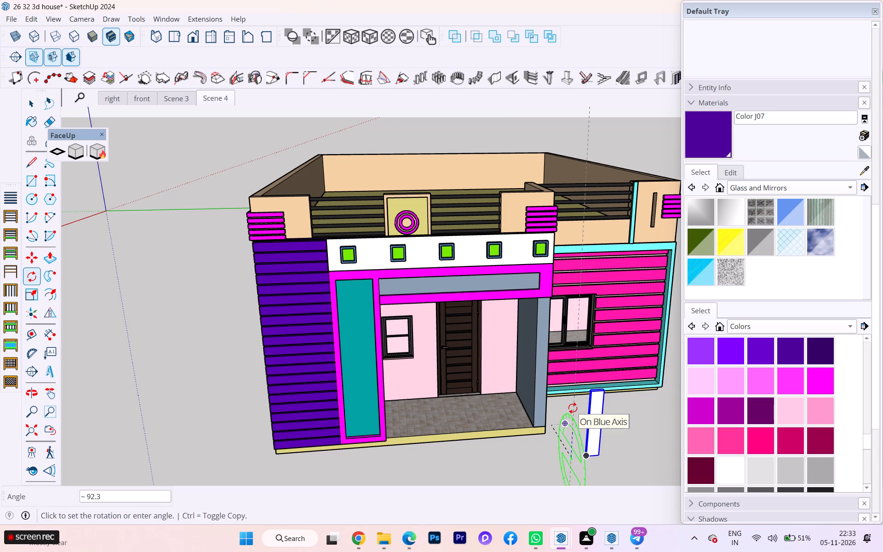
text(90)
key(Return)
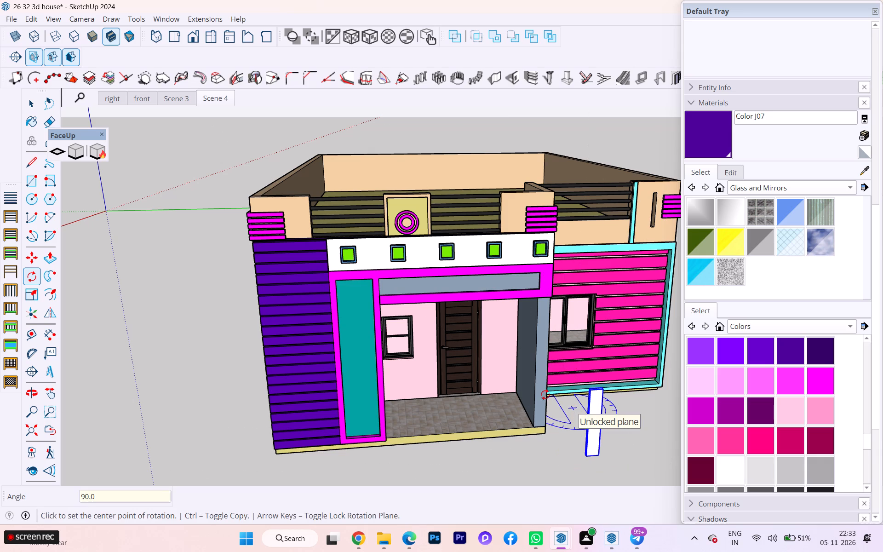
click(40, 106)
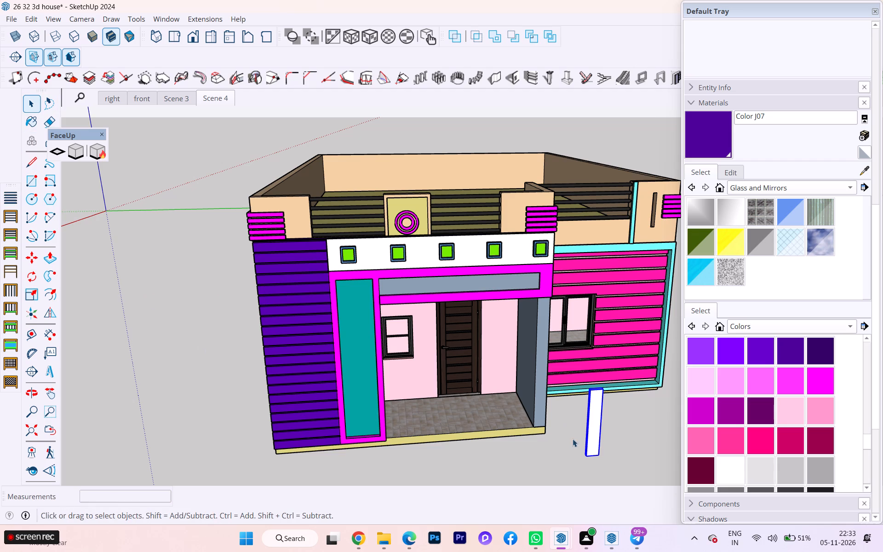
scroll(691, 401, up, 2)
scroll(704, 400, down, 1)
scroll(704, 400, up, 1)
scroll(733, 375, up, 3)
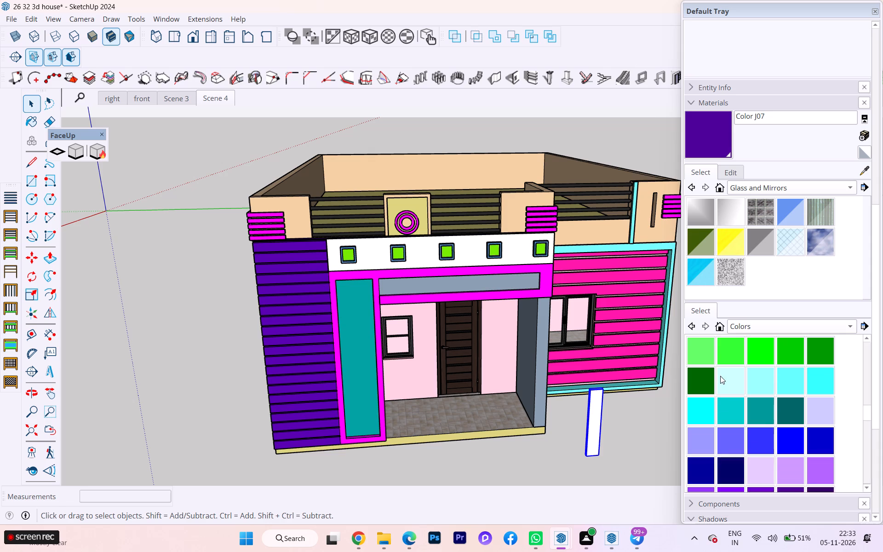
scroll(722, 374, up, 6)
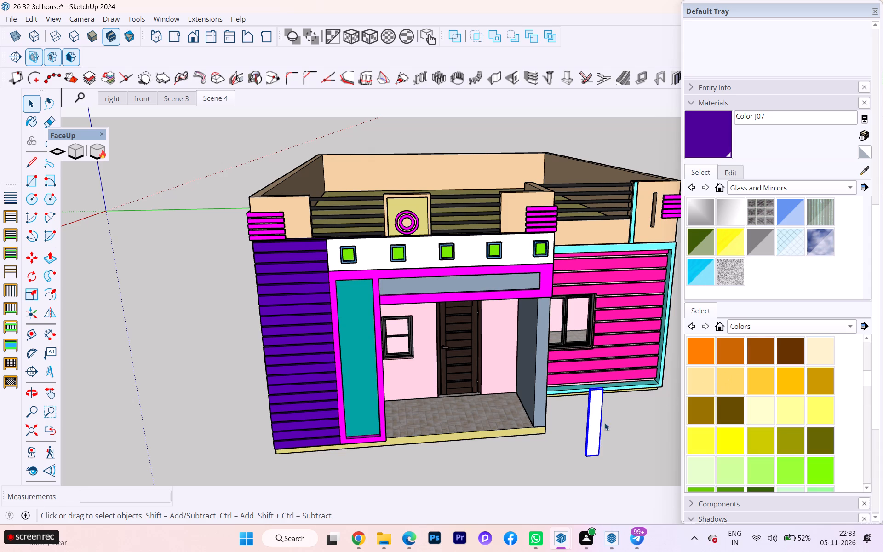
Open the upright slab component beside the porch and push its long side face inward to narrow it.
scroll(597, 425, up, 8)
scroll(624, 420, down, 1)
middle_drag(624, 420, 490, 415)
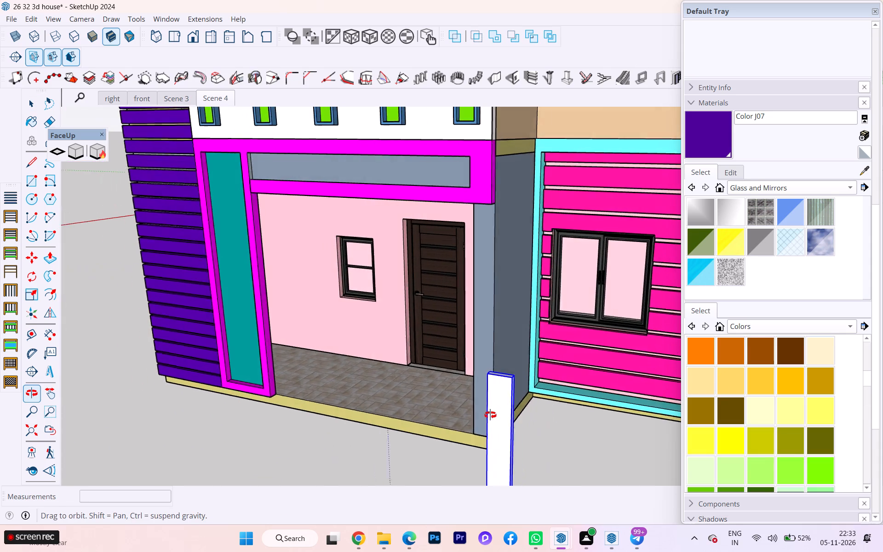
middle_drag(490, 415, 483, 413)
scroll(501, 409, up, 3)
middle_drag(506, 405, 337, 408)
scroll(260, 382, up, 2)
triple_click(230, 371)
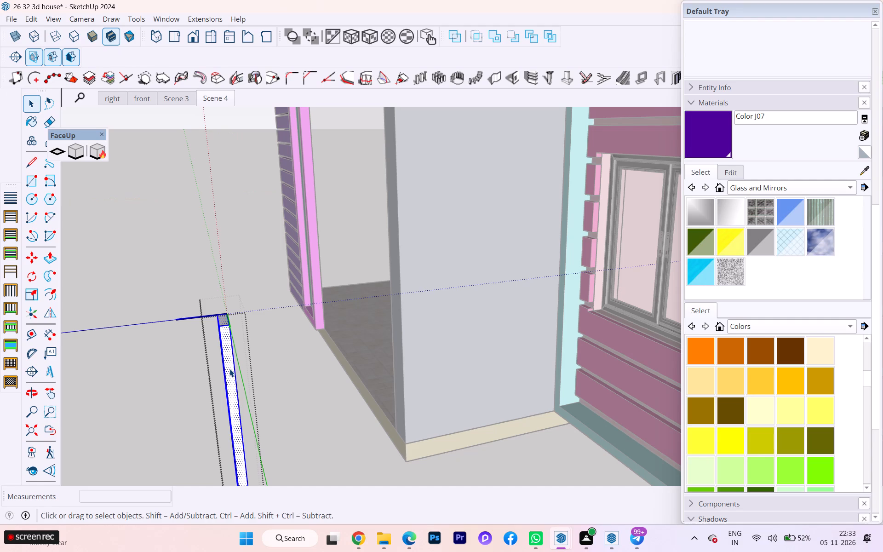
key(p)
scroll(223, 353, up, 1)
middle_drag(225, 356, 316, 367)
click(341, 377)
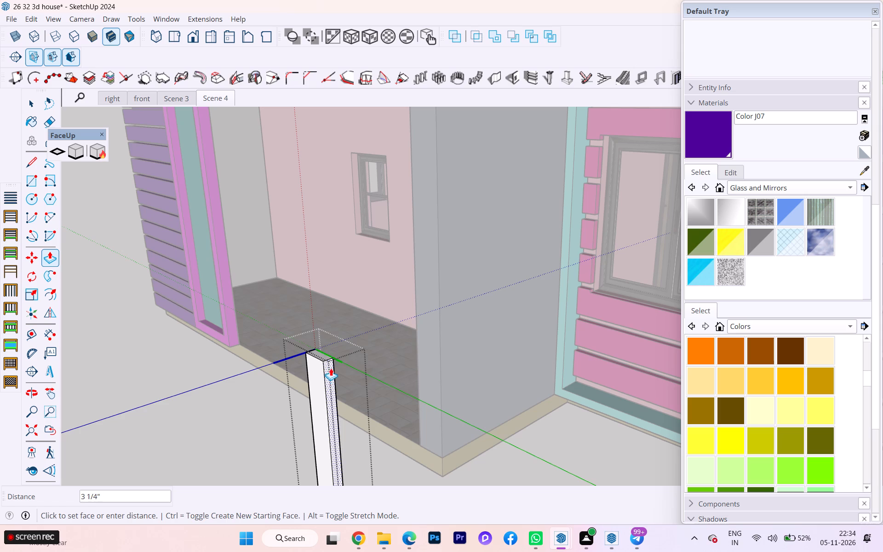
click(328, 365)
key(space)
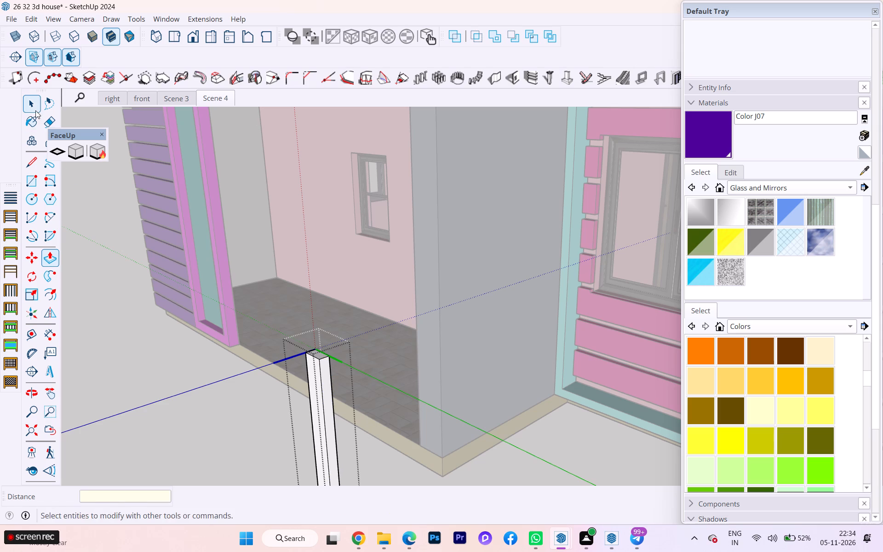
click(35, 106)
click(135, 283)
Paint all faces inside the upright slab component with the brownish-red Color B07.
scroll(153, 311, down, 2)
scroll(155, 324, up, 1)
middle_drag(228, 341, 279, 346)
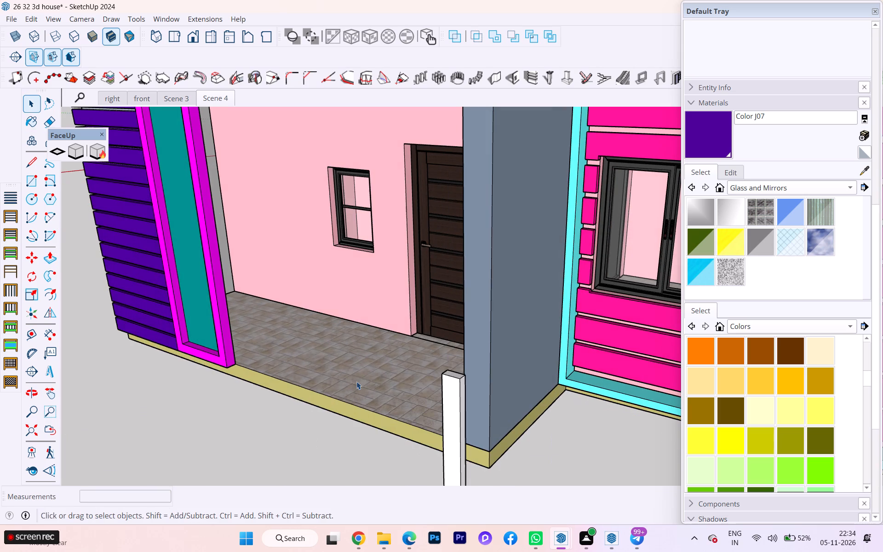
double_click(446, 422)
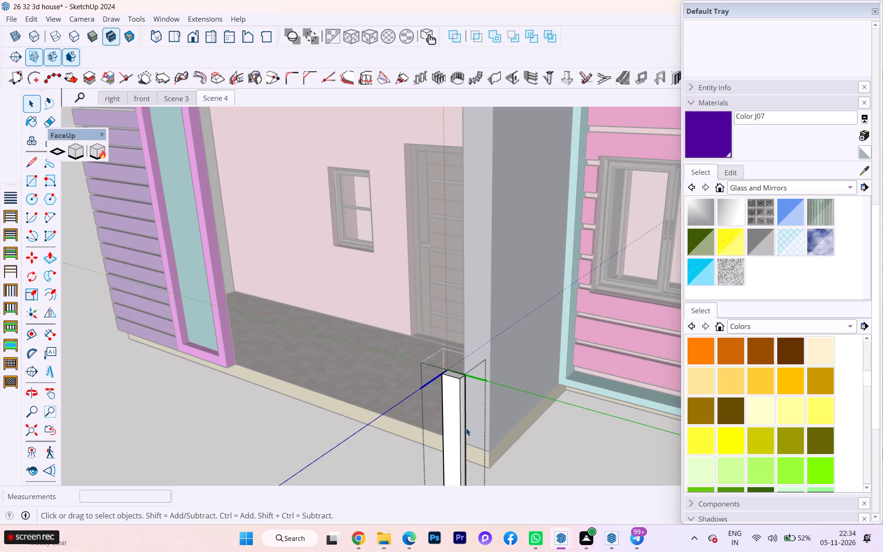
triple_click(464, 401)
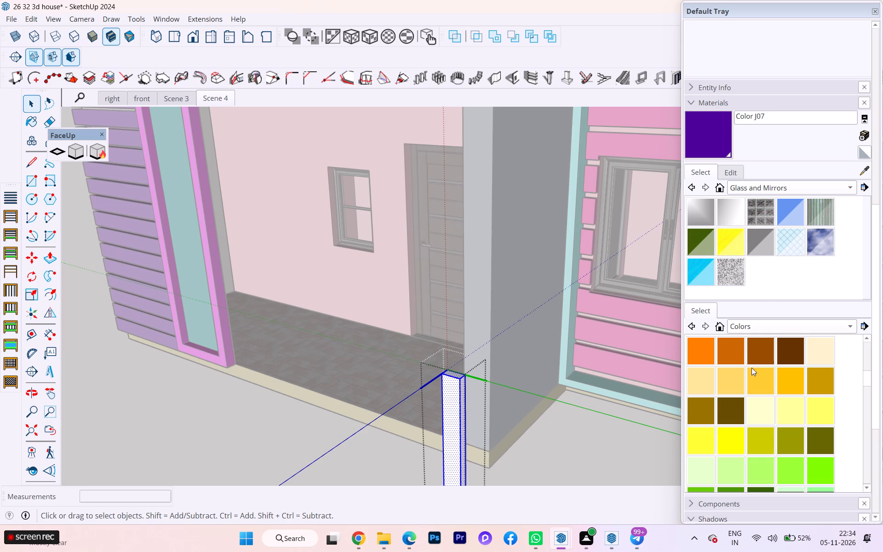
scroll(751, 368, up, 4)
scroll(751, 372, down, 1)
scroll(751, 372, up, 1)
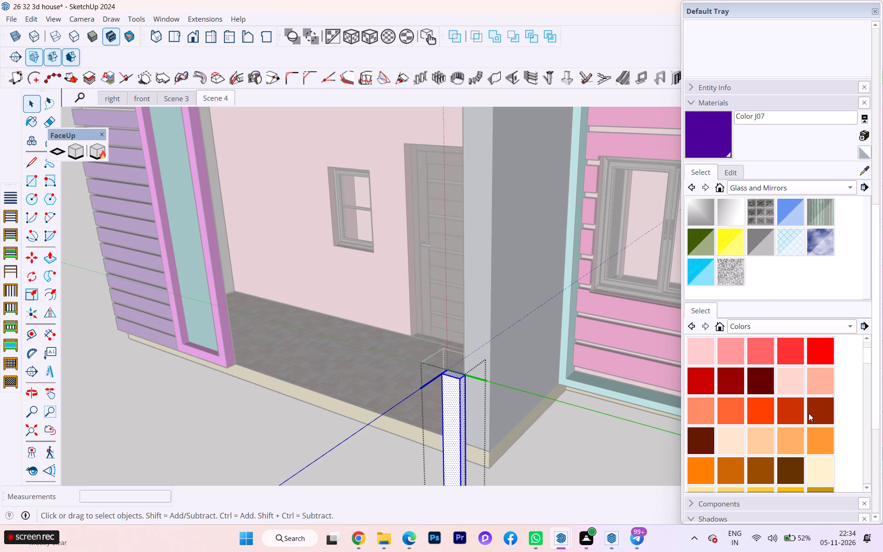
click(816, 413)
click(455, 387)
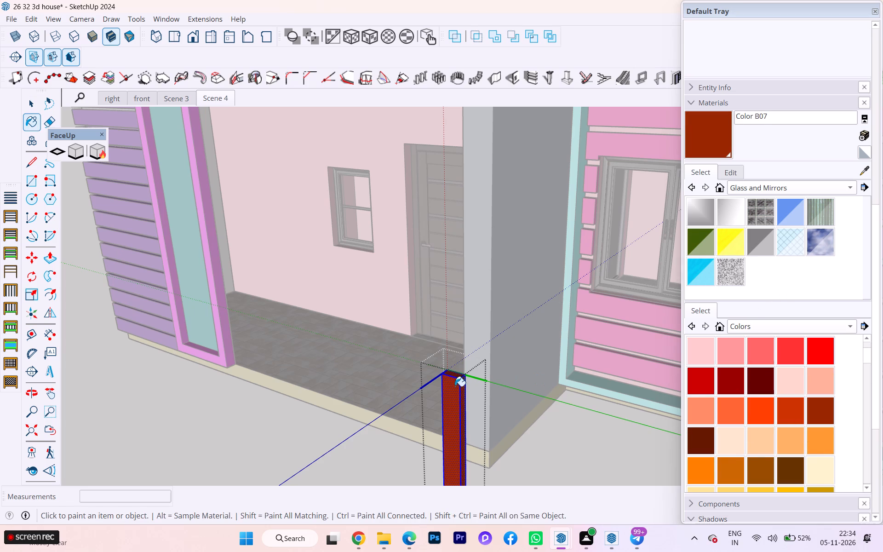
key(space)
click(29, 92)
click(30, 101)
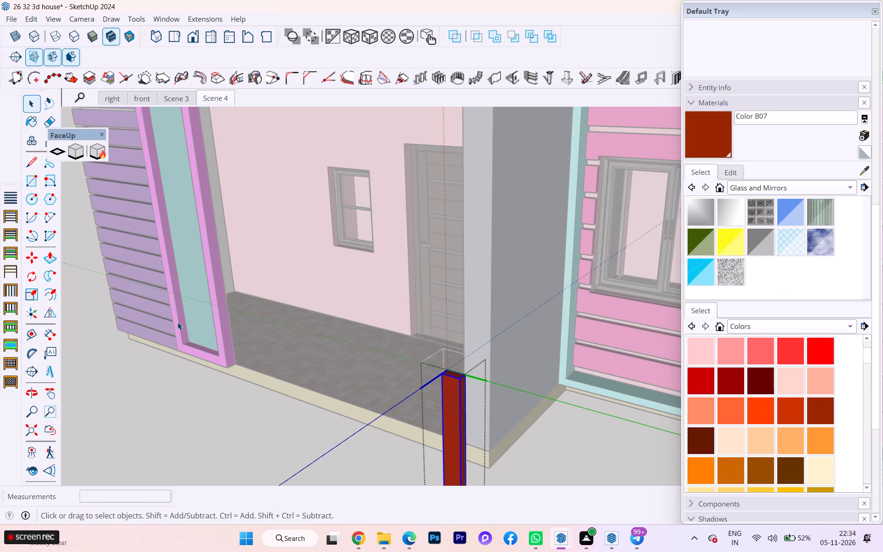
click(186, 403)
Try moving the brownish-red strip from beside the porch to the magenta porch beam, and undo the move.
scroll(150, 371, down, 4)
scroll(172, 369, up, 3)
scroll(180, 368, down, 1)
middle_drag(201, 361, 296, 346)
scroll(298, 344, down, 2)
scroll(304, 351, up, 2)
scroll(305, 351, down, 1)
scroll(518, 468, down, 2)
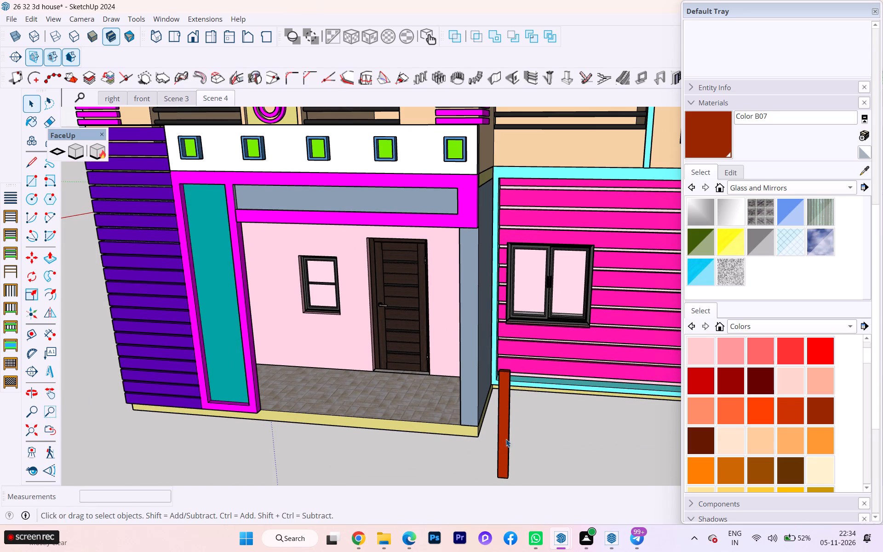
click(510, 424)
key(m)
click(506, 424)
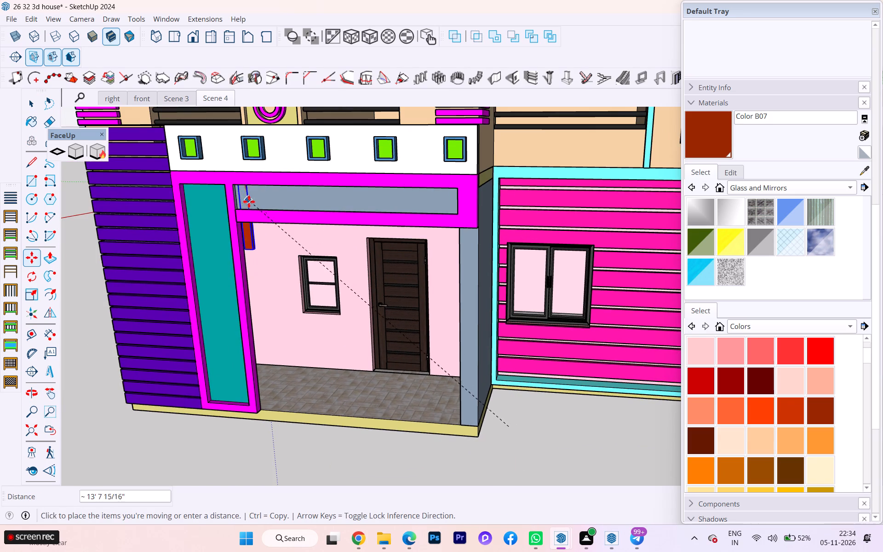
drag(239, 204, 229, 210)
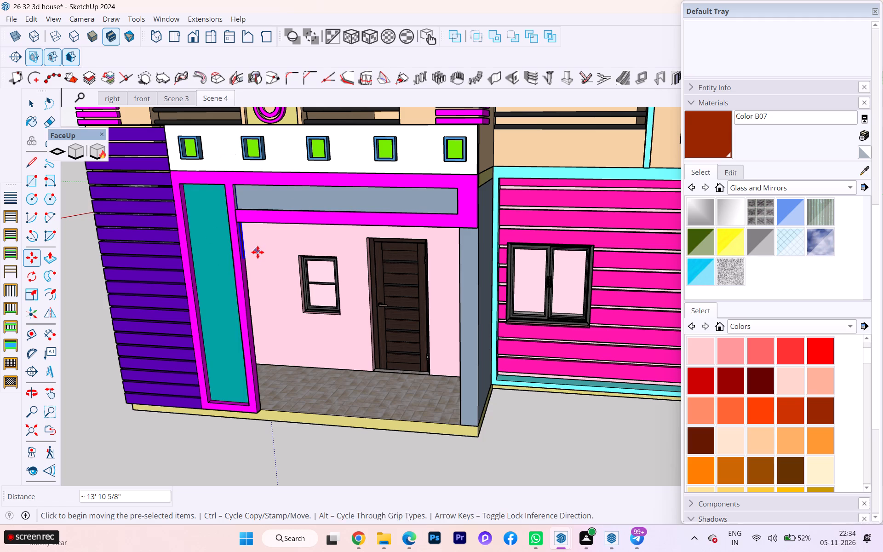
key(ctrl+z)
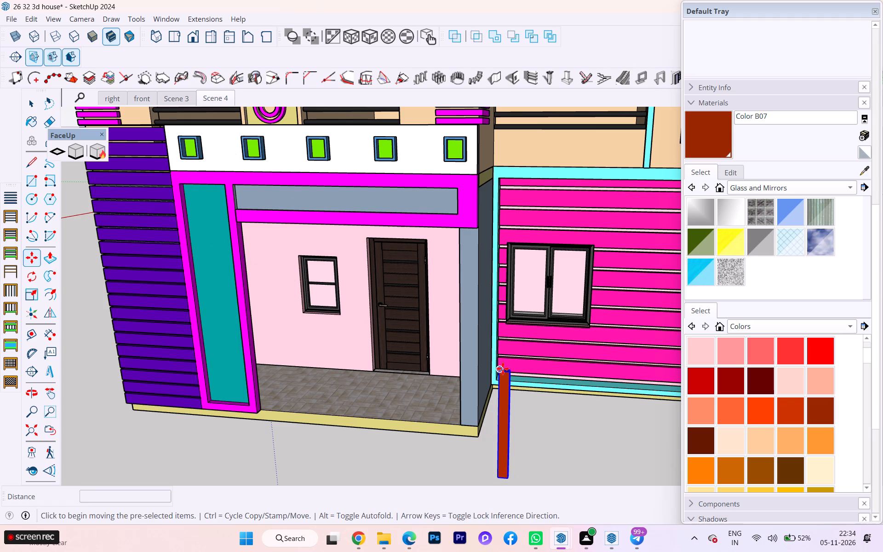
Move the brownish-red strip by its upper corner onto the top edge of the magenta porch beam, below the second square box.
click(500, 368)
middle_drag(308, 216, 458, 305)
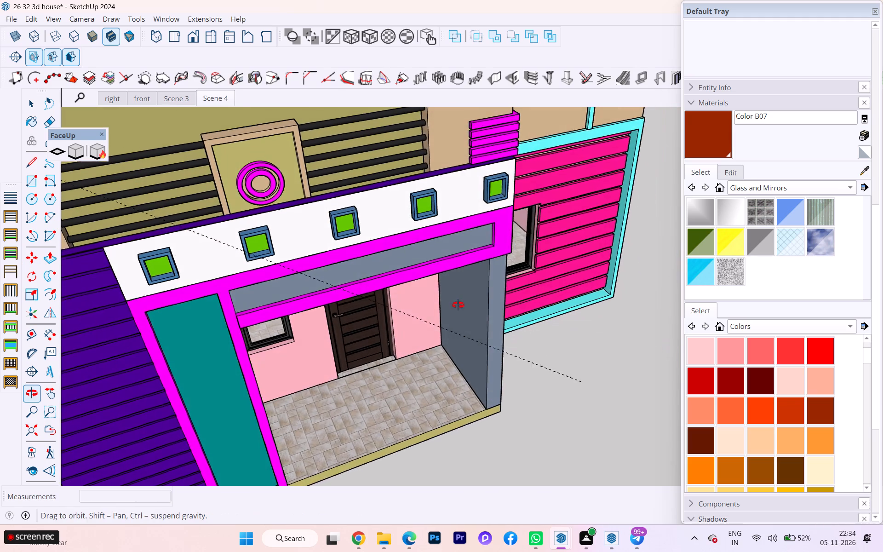
middle_drag(458, 305, 471, 312)
click(264, 286)
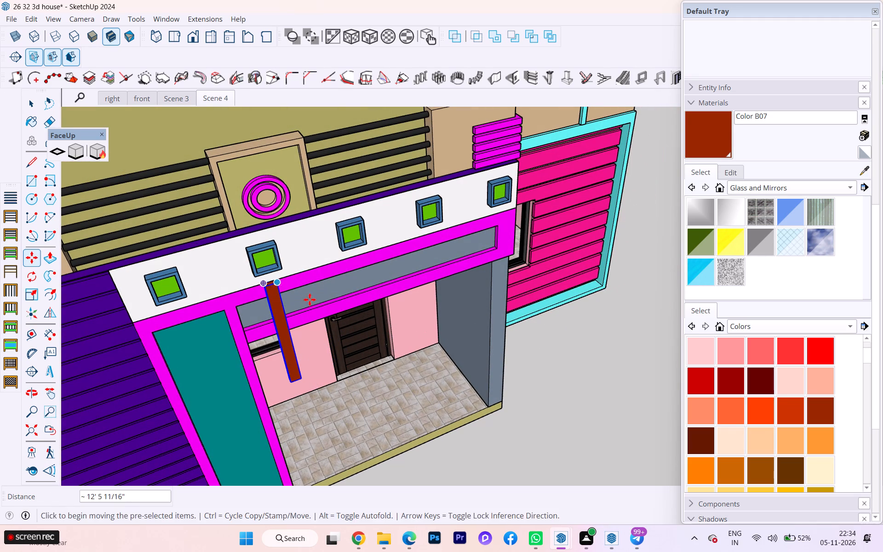
Open the strip component and push its bottom face up about 2' 3 1/4" so it ends within the porch beam.
middle_drag(316, 298, 266, 199)
scroll(272, 345, down, 1)
middle_drag(278, 345, 260, 182)
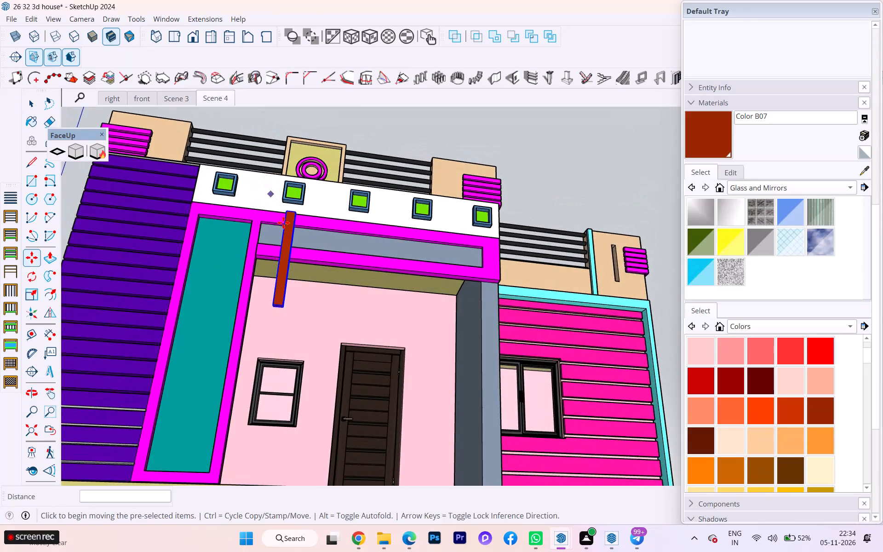
scroll(289, 247, up, 4)
scroll(277, 301, up, 2)
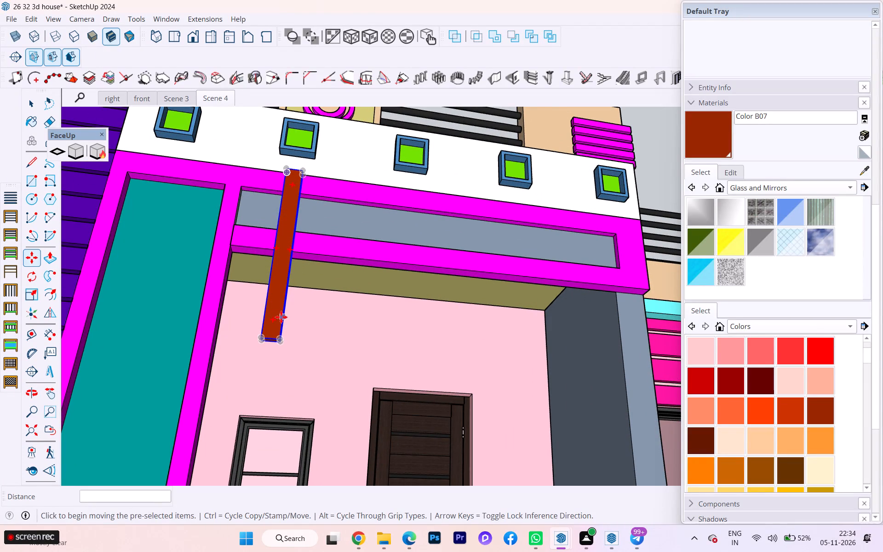
middle_drag(280, 318, 287, 273)
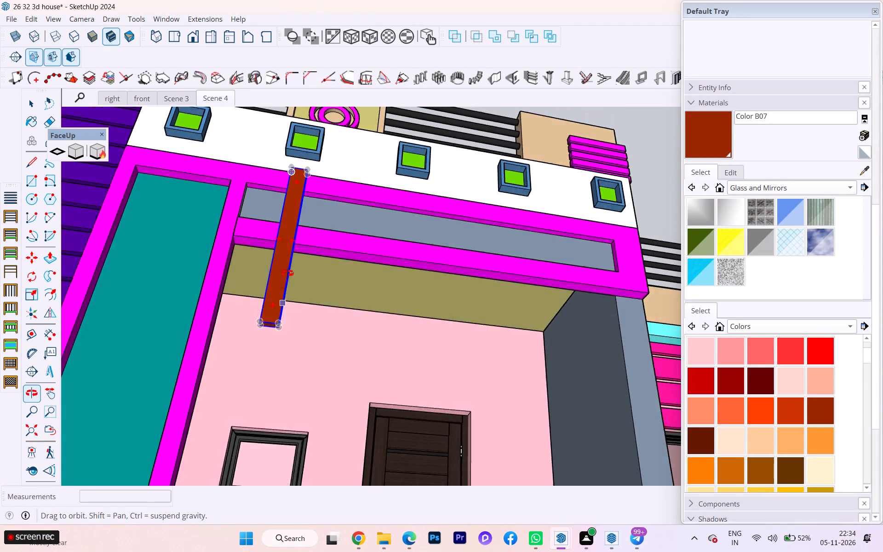
middle_drag(287, 273, 358, 161)
scroll(301, 258, up, 1)
scroll(301, 254, down, 1)
scroll(304, 239, up, 1)
scroll(317, 138, up, 7)
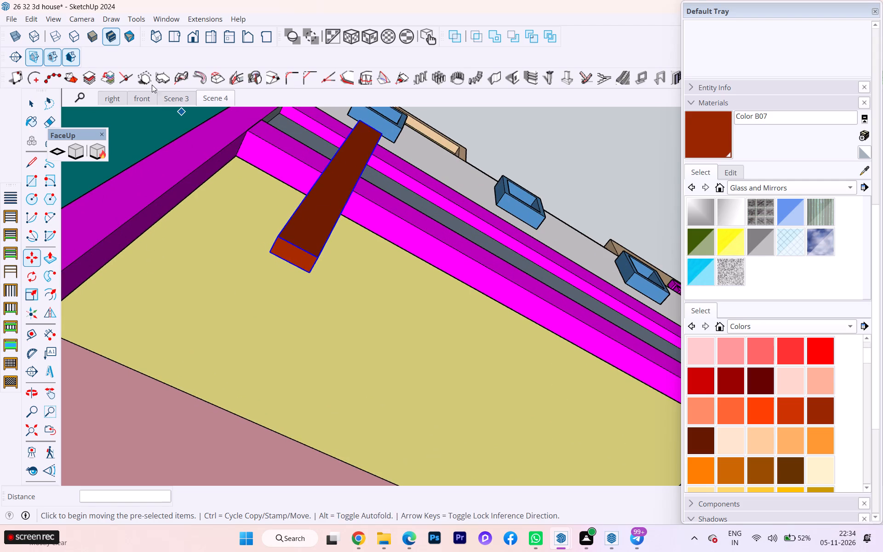
click(31, 103)
double_click(283, 252)
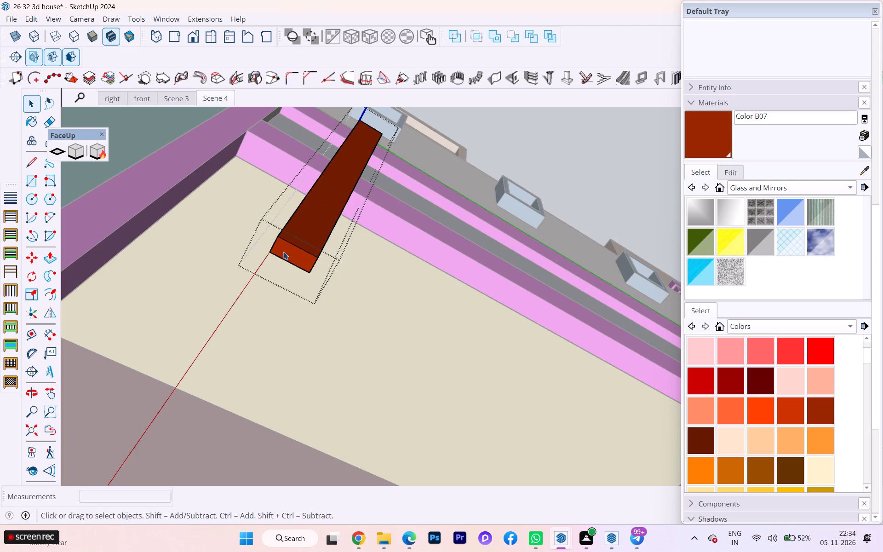
click(284, 252)
key(p)
click(284, 252)
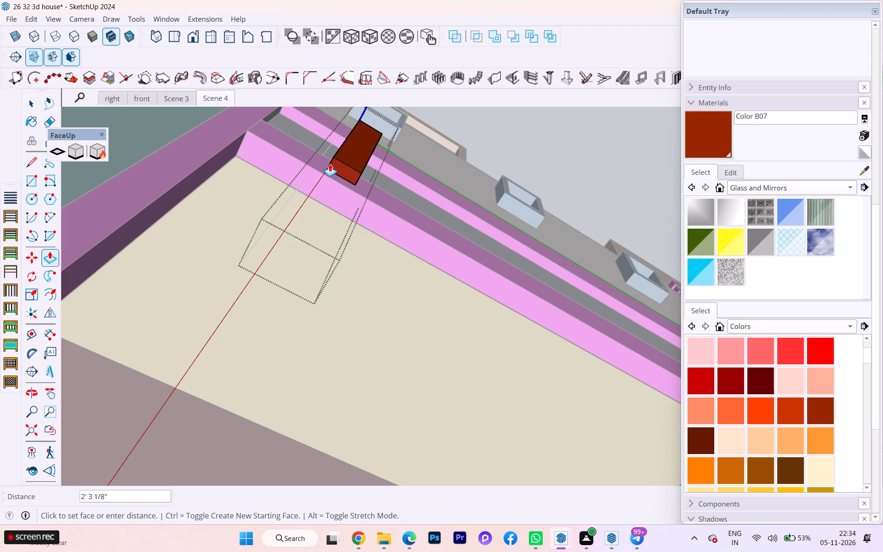
click(330, 163)
Push the strip's top face down about 2 3/4" below the beam's upper edge and leave the component.
scroll(285, 269, down, 1)
middle_drag(277, 293, 264, 410)
scroll(264, 410, up, 1)
scroll(339, 284, down, 1)
middle_drag(338, 301, 334, 347)
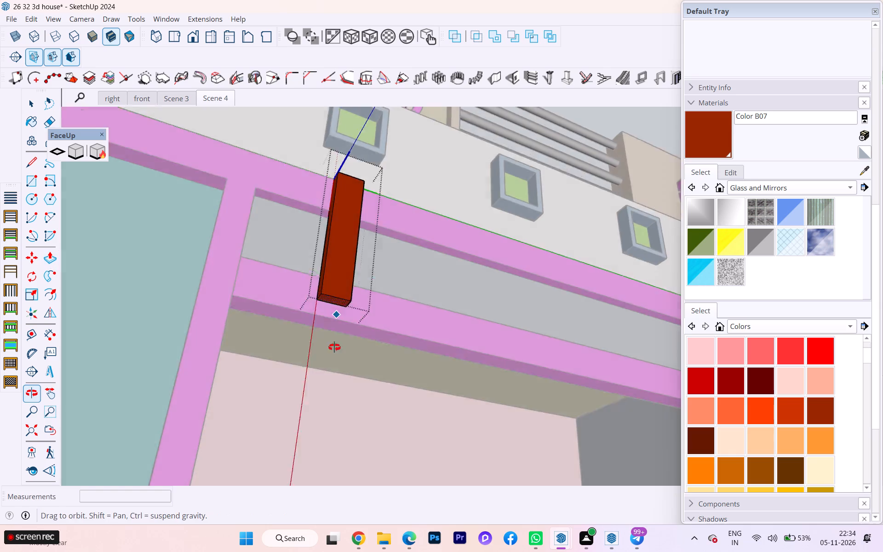
middle_drag(334, 347, 337, 441)
scroll(324, 308, up, 6)
middle_drag(338, 322, 343, 449)
scroll(340, 392, down, 1)
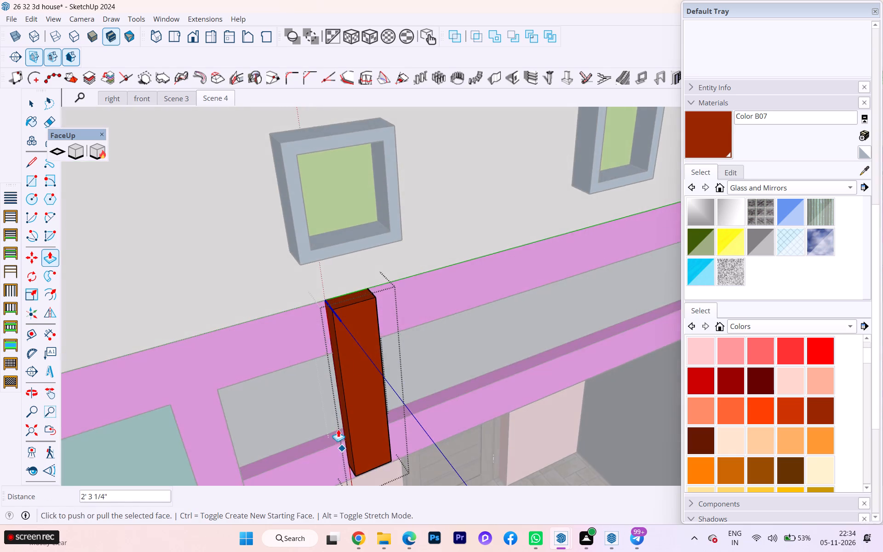
scroll(360, 349, up, 13)
click(333, 259)
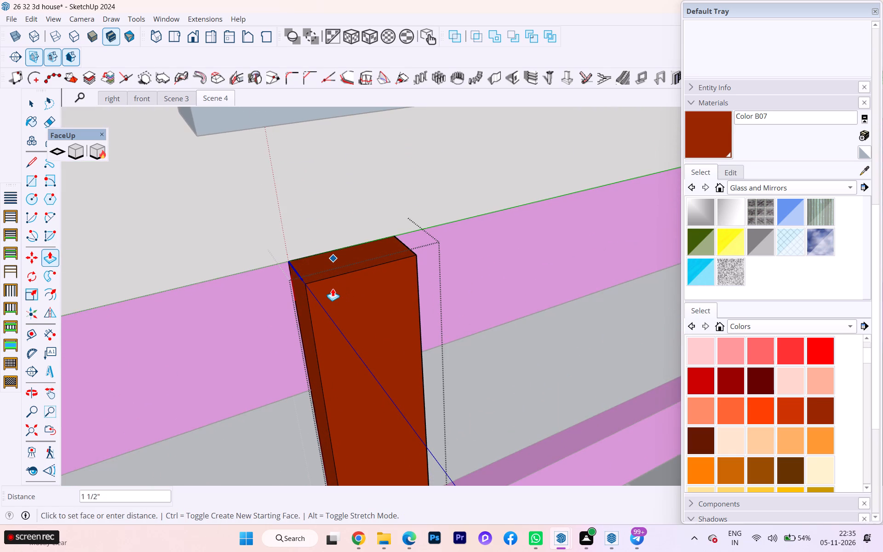
click(35, 101)
click(321, 269)
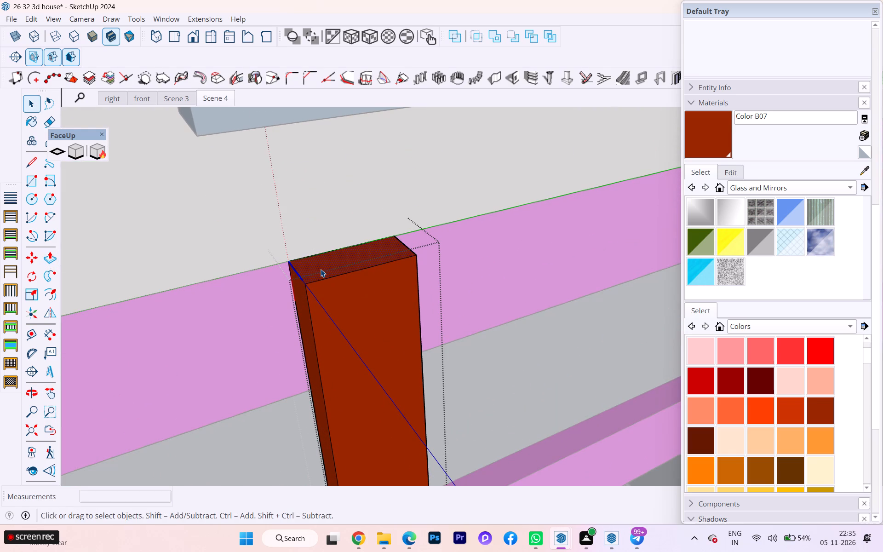
key(p)
click(321, 269)
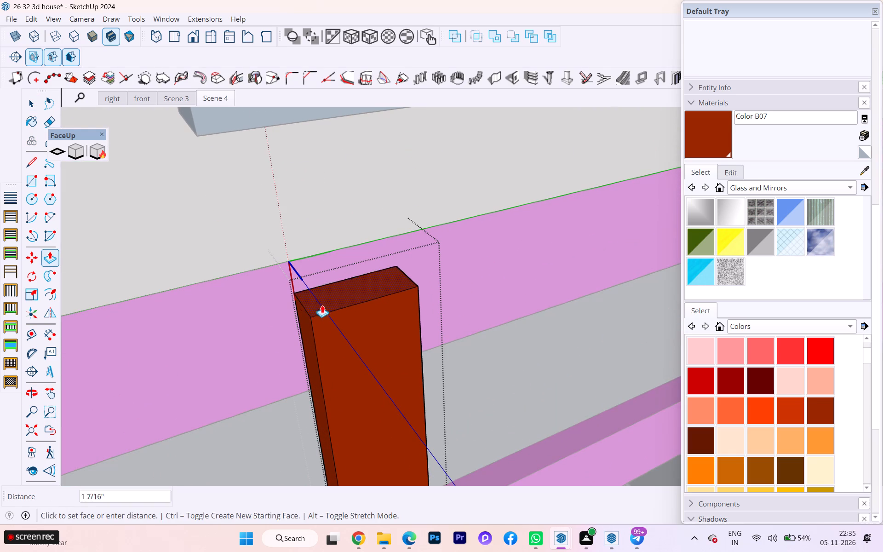
click(314, 334)
scroll(364, 218, down, 7)
scroll(378, 236, up, 2)
scroll(378, 236, down, 1)
scroll(378, 236, up, 1)
scroll(377, 236, down, 1)
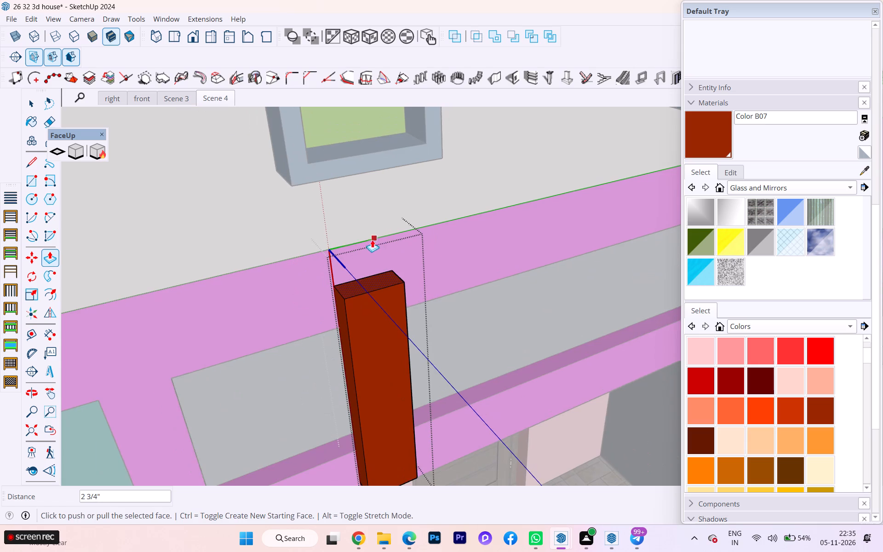
scroll(372, 240, down, 6)
scroll(353, 259, up, 1)
key(space)
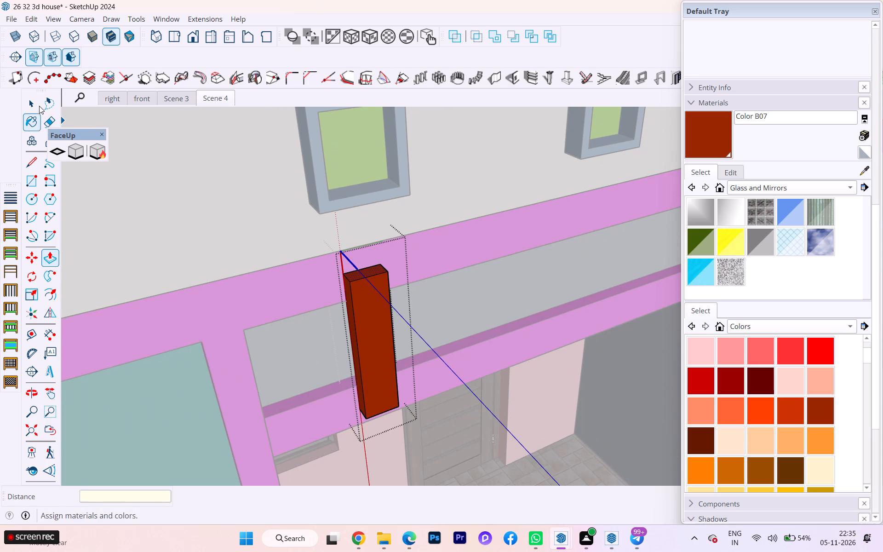
click(38, 103)
scroll(254, 227, down, 1)
scroll(259, 234, up, 1)
scroll(261, 236, down, 1)
scroll(269, 249, up, 1)
scroll(327, 289, down, 6)
scroll(271, 259, up, 2)
click(607, 383)
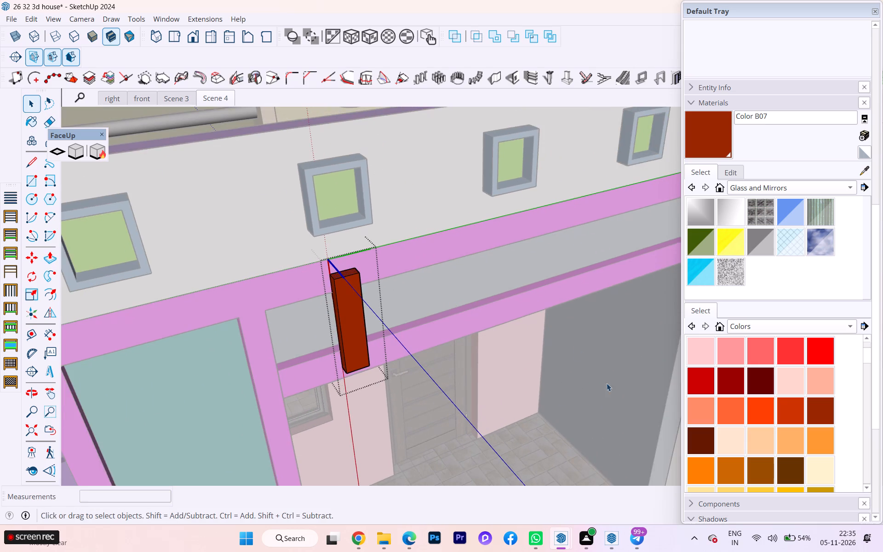
Copy the brownish-red strip about 7' 7 9/16" along the porch beam and divide the distance into 10 equal copies.
middle_drag(383, 302, 341, 237)
click(337, 269)
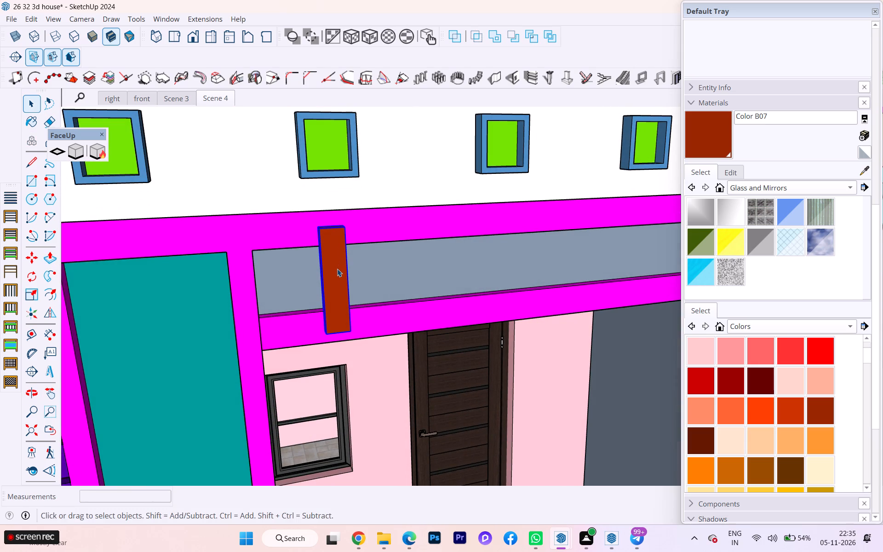
key(m)
scroll(383, 271, up, 5)
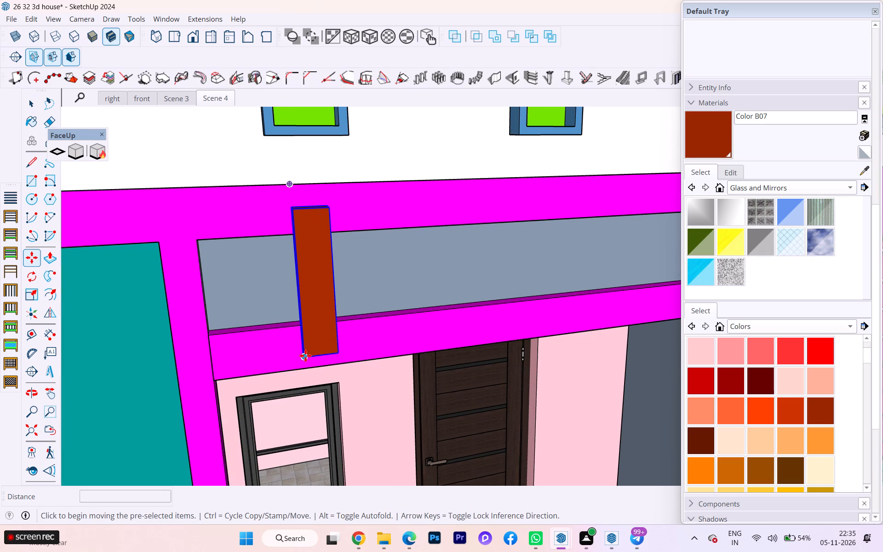
click(305, 356)
scroll(328, 334, down, 5)
scroll(284, 347, down, 3)
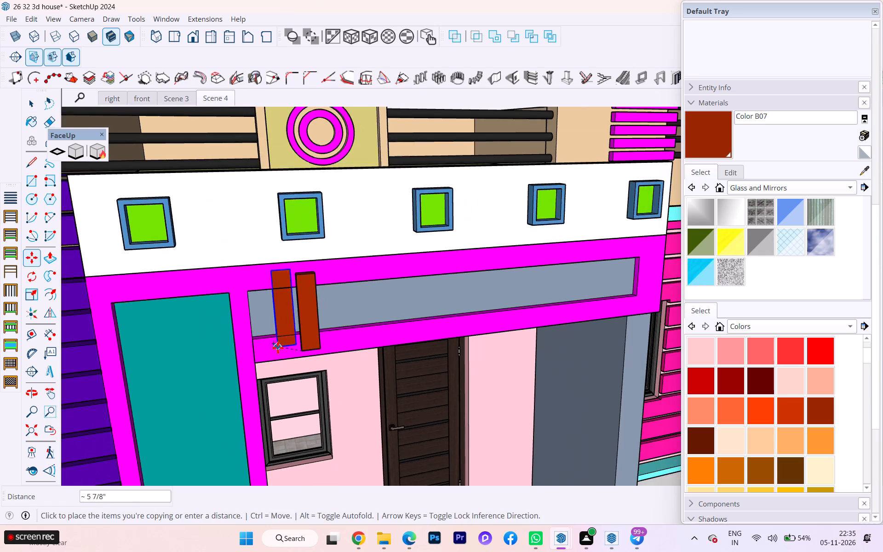
scroll(318, 351, down, 2)
scroll(318, 351, up, 1)
scroll(318, 351, down, 4)
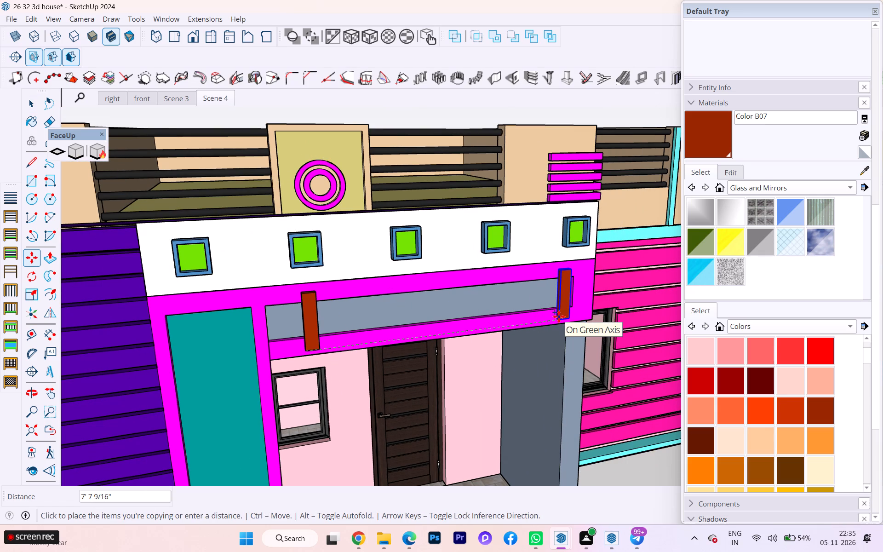
click(559, 316)
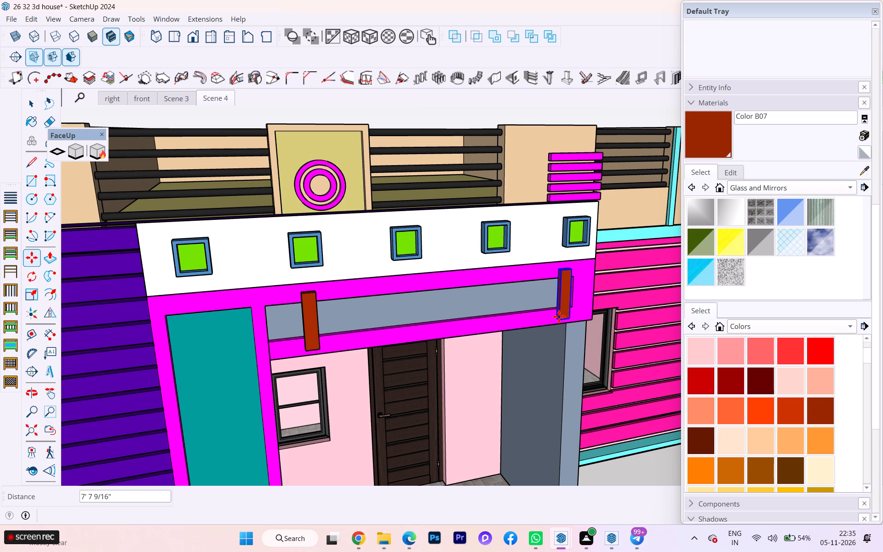
text(/10)
key(Return)
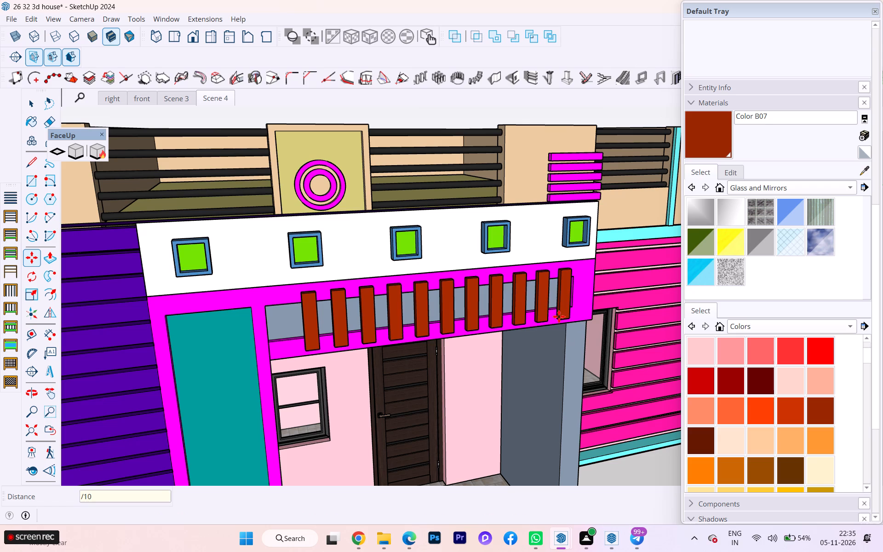
scroll(346, 257, down, 5)
scroll(333, 299, down, 5)
scroll(335, 302, up, 2)
scroll(338, 310, down, 2)
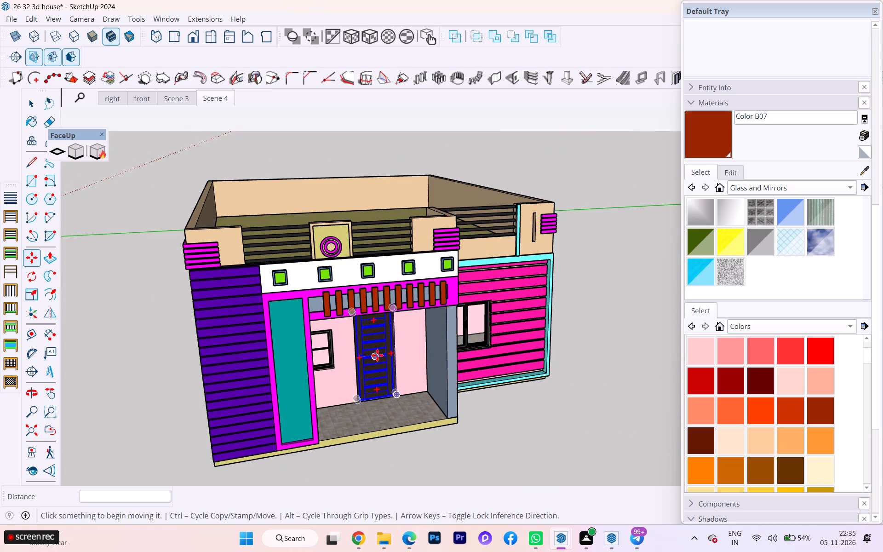
key(space)
click(33, 110)
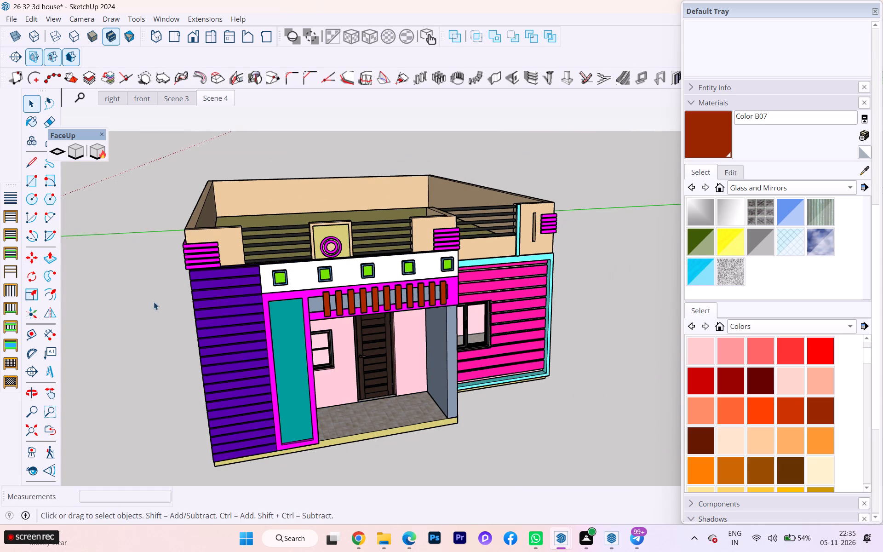
click(154, 302)
Copy the first brownish-red strip along the beam toward the teal panel to fill the gap at that end.
scroll(443, 337, up, 4)
scroll(517, 331, down, 1)
middle_drag(497, 335, 462, 365)
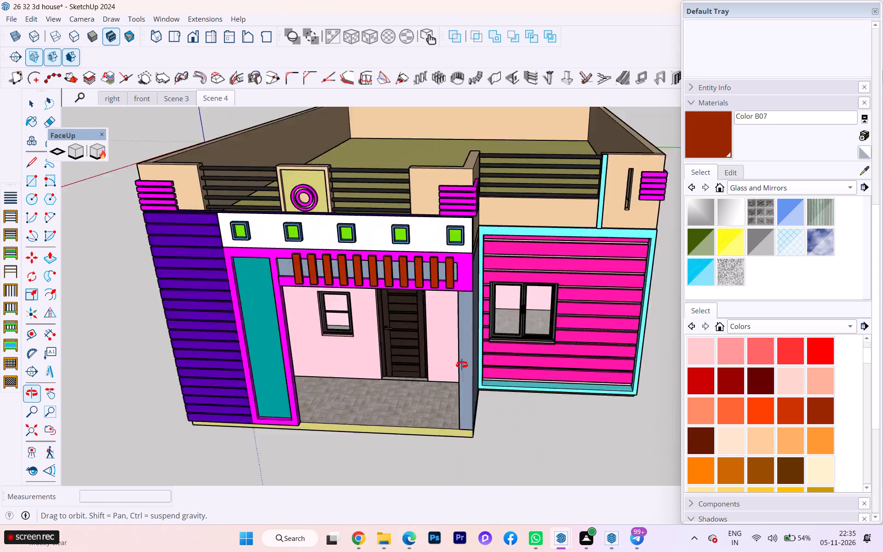
middle_drag(462, 365, 603, 350)
scroll(362, 306, up, 13)
click(252, 321)
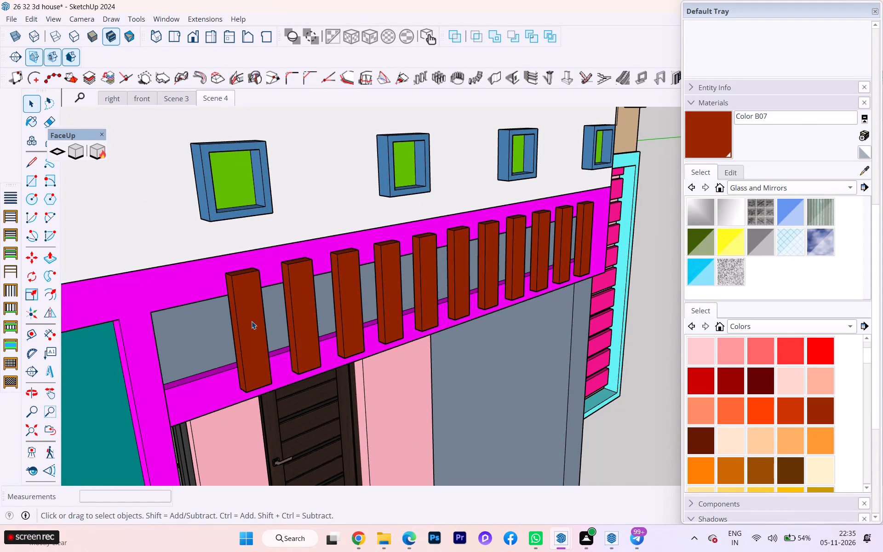
scroll(451, 323, down, 3)
middle_drag(443, 318, 170, 347)
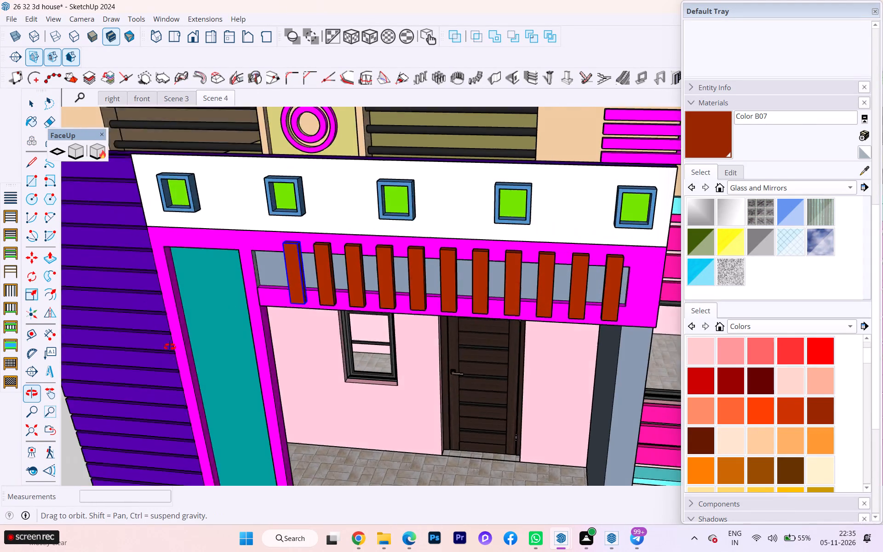
middle_drag(170, 347, 560, 319)
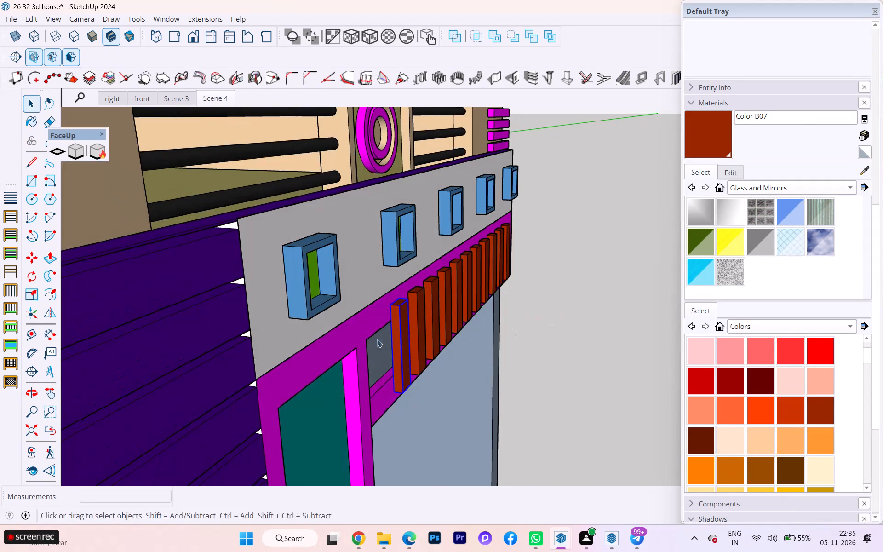
scroll(367, 334, up, 5)
key(m)
click(419, 353)
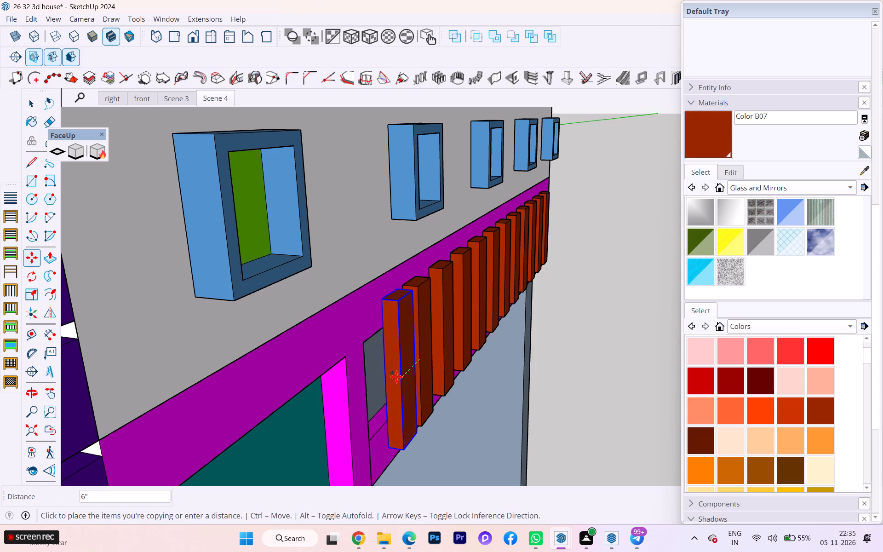
click(390, 381)
scroll(469, 320, down, 2)
middle_drag(476, 319, 258, 353)
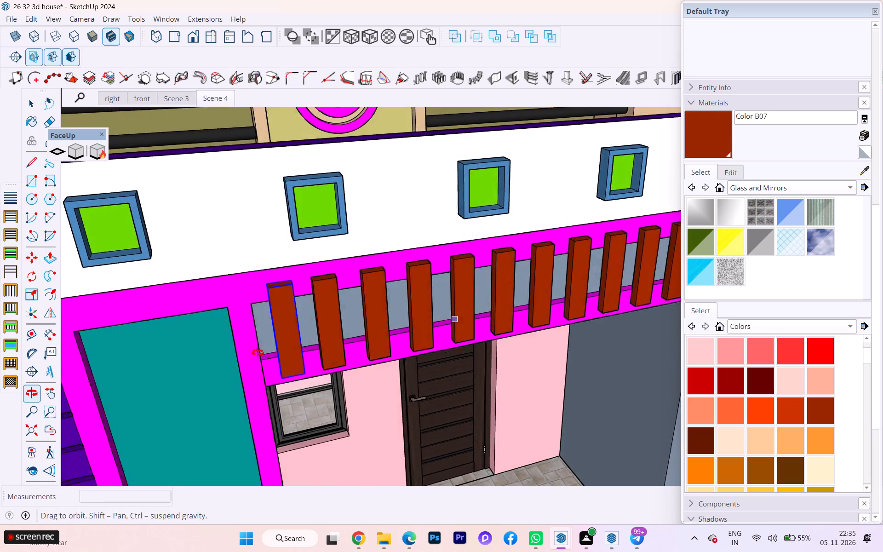
middle_drag(258, 353, 174, 325)
key(space)
click(29, 110)
scroll(281, 167, down, 2)
scroll(372, 299, up, 7)
scroll(377, 305, down, 2)
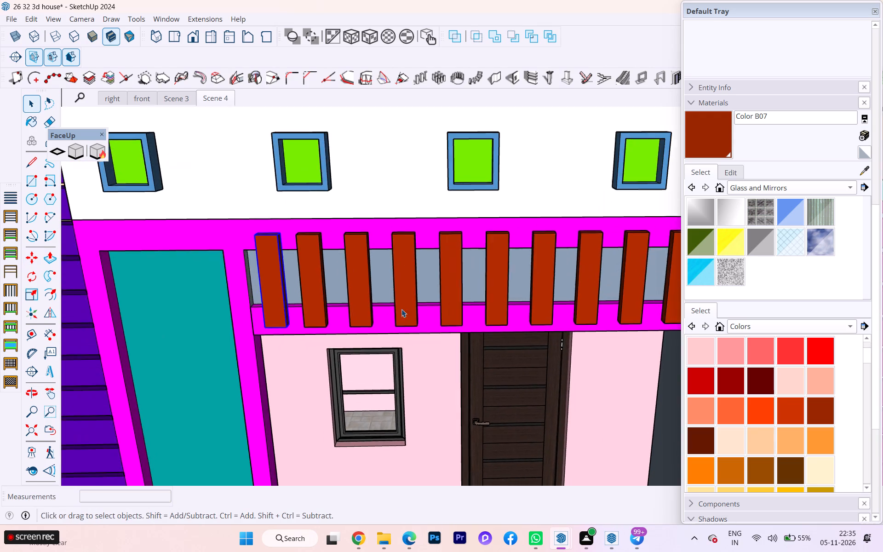
scroll(401, 309, down, 2)
scroll(397, 328, up, 1)
scroll(396, 330, down, 4)
scroll(316, 333, up, 7)
scroll(316, 333, down, 8)
click(126, 334)
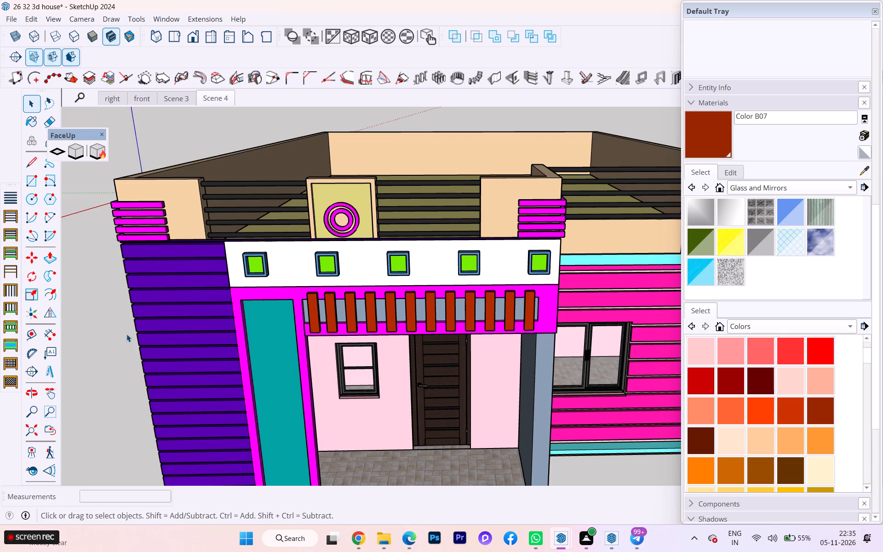
Examine the finished row of strips, the porch interior and side wall, and the whole front facade.
scroll(325, 309, down, 4)
middle_drag(343, 310, 361, 265)
scroll(386, 279, down, 1)
scroll(389, 280, up, 1)
scroll(390, 282, down, 3)
scroll(434, 333, up, 2)
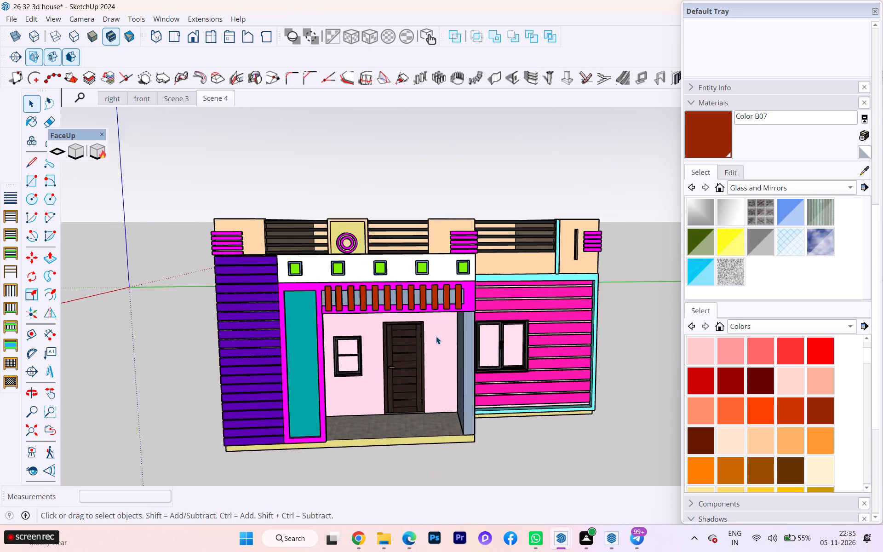
scroll(436, 336, up, 1)
scroll(436, 428, up, 4)
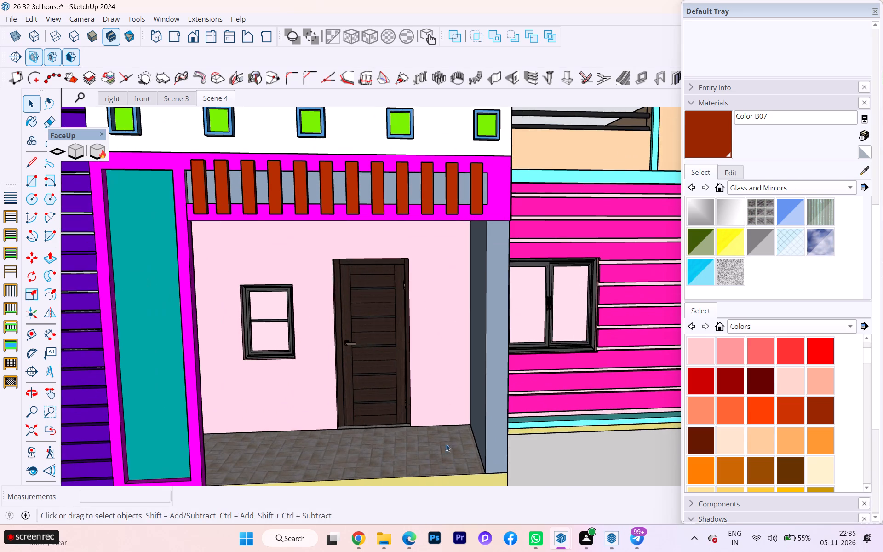
scroll(489, 430, up, 1)
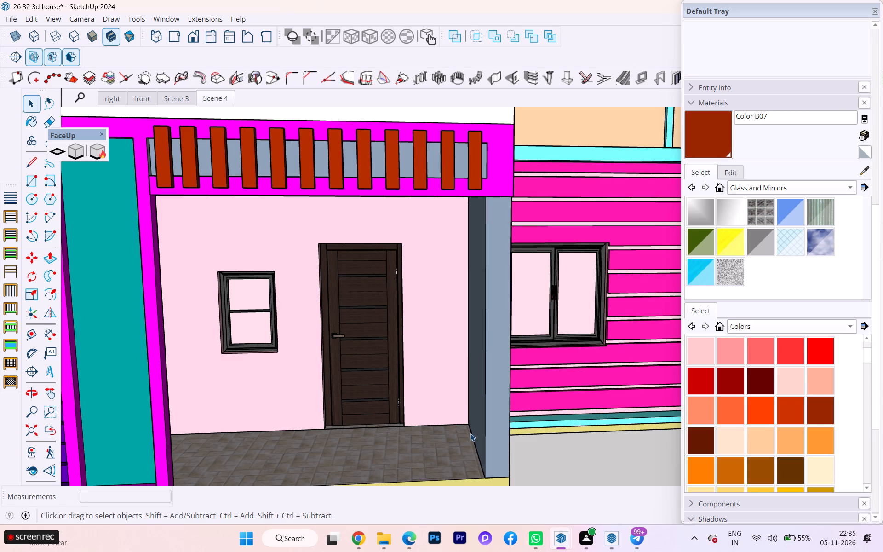
middle_drag(544, 409, 269, 436)
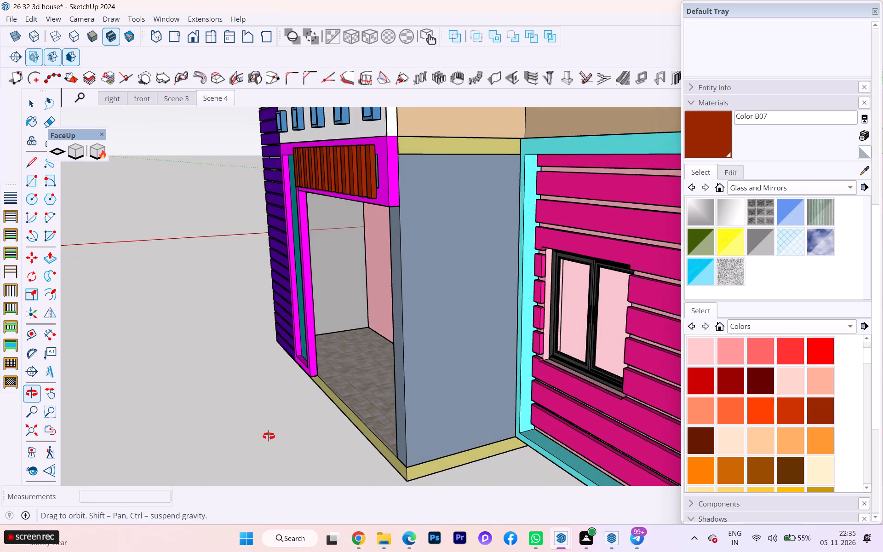
middle_drag(269, 436, 501, 424)
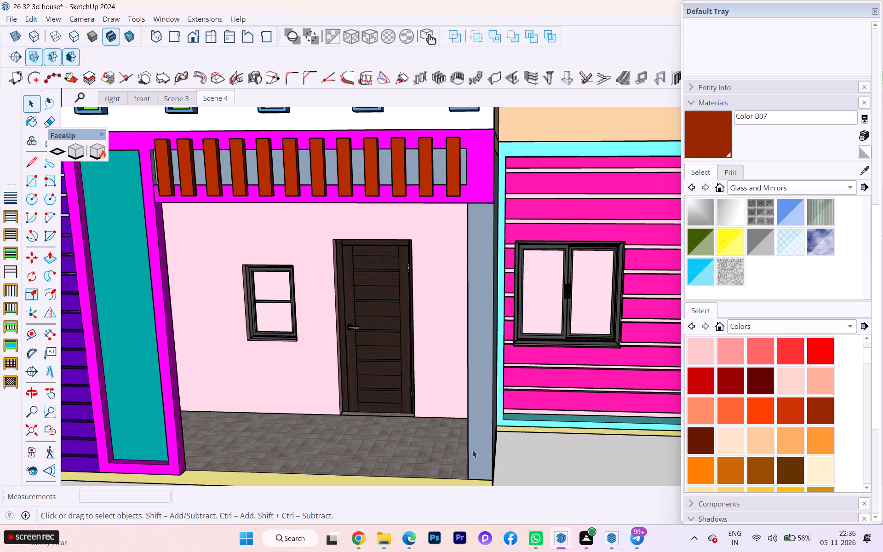
scroll(464, 445, down, 3)
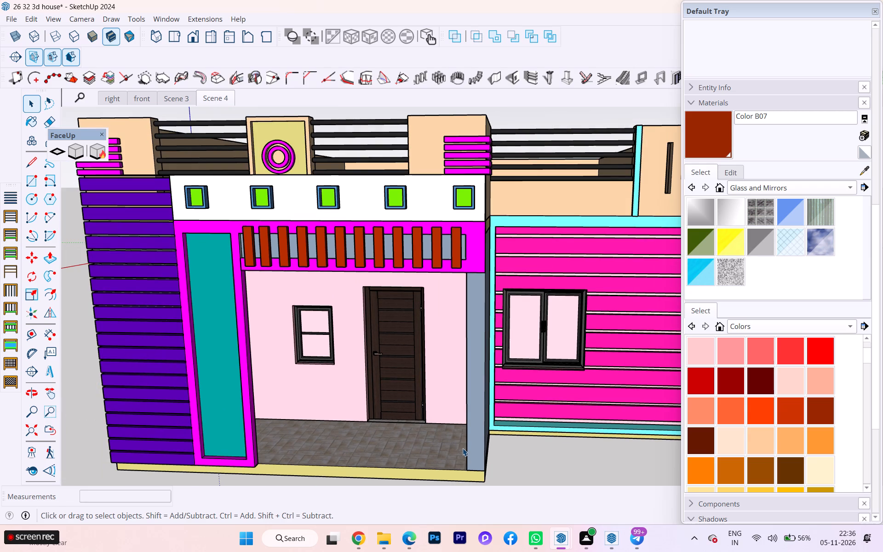
scroll(371, 389, down, 8)
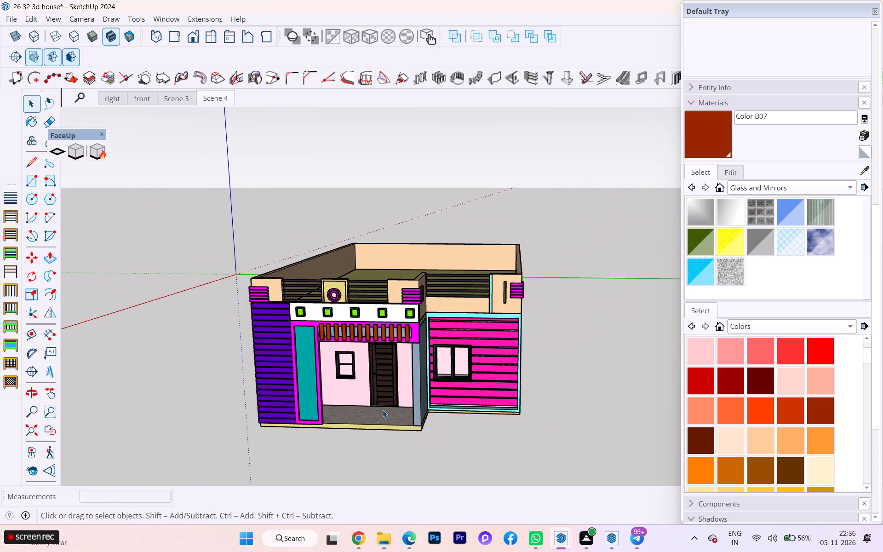
scroll(330, 434, down, 1)
middle_drag(341, 420, 379, 370)
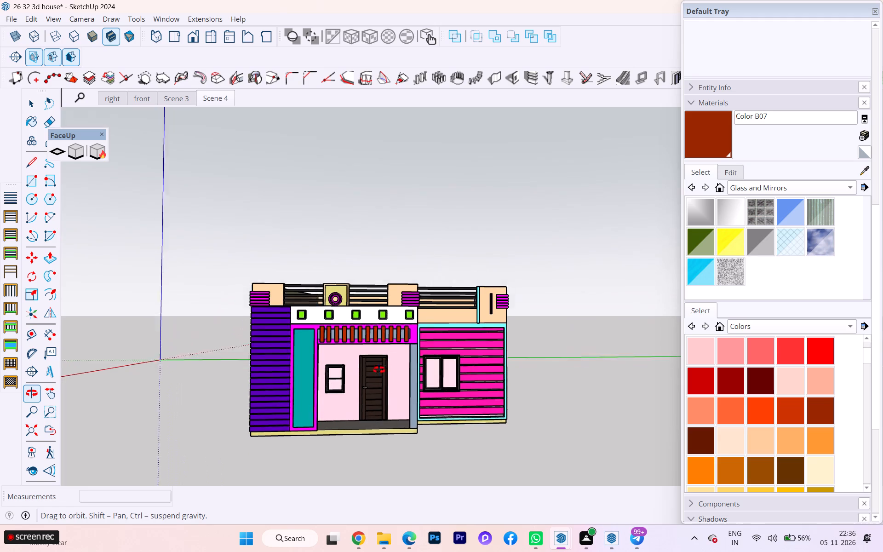
middle_drag(379, 370, 376, 391)
scroll(399, 406, down, 1)
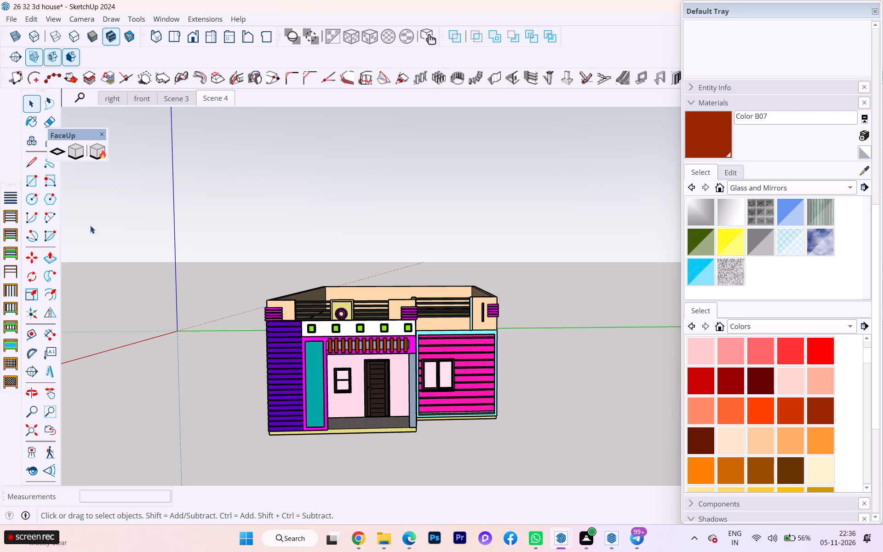
Set the model to the standard Right view and frame the whole facade.
click(204, 35)
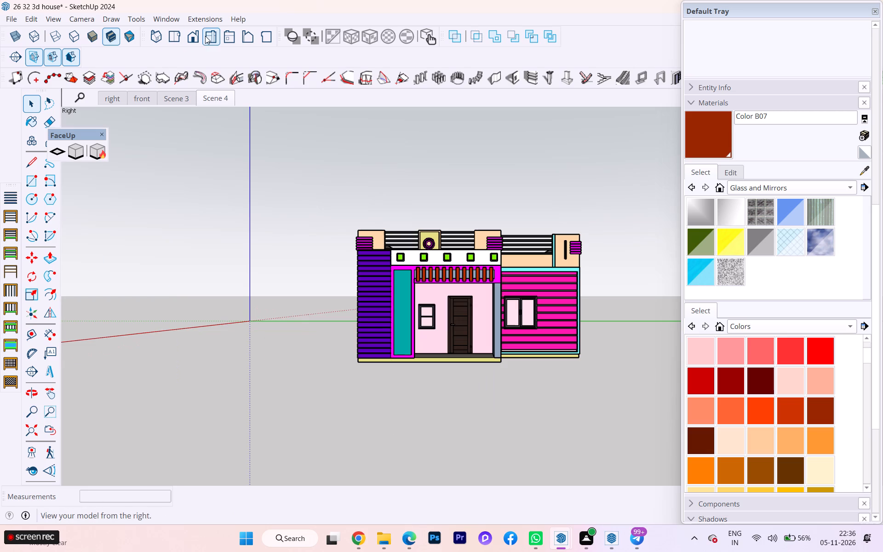
scroll(522, 269, up, 3)
scroll(552, 249, up, 3)
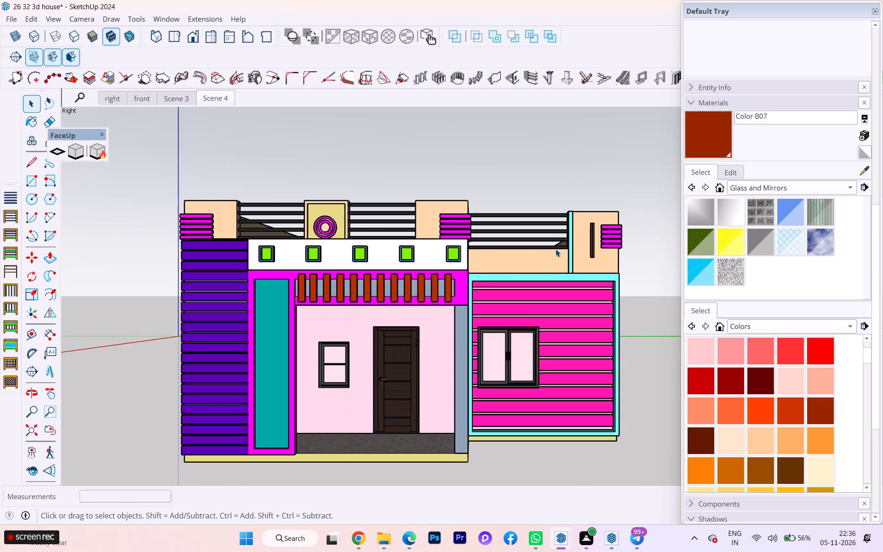
scroll(526, 242, up, 2)
scroll(517, 251, down, 1)
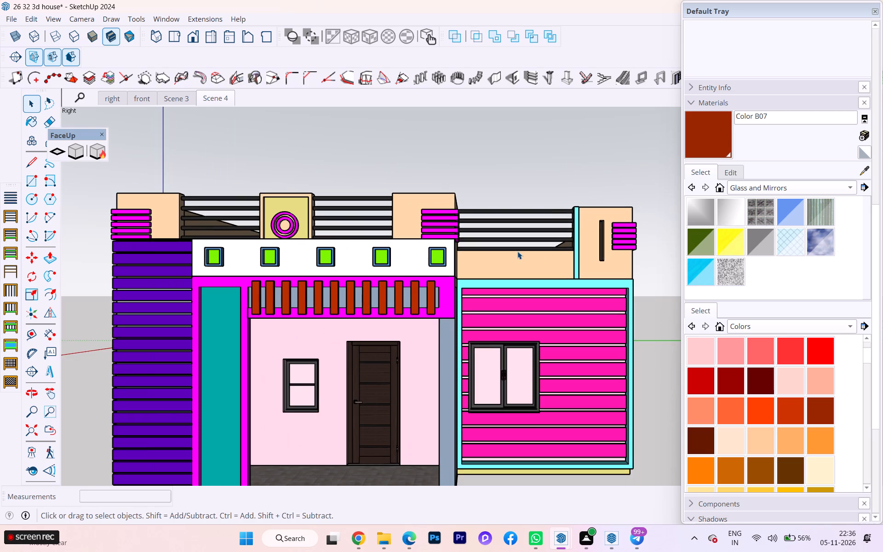
scroll(284, 236, down, 2)
scroll(352, 345, up, 1)
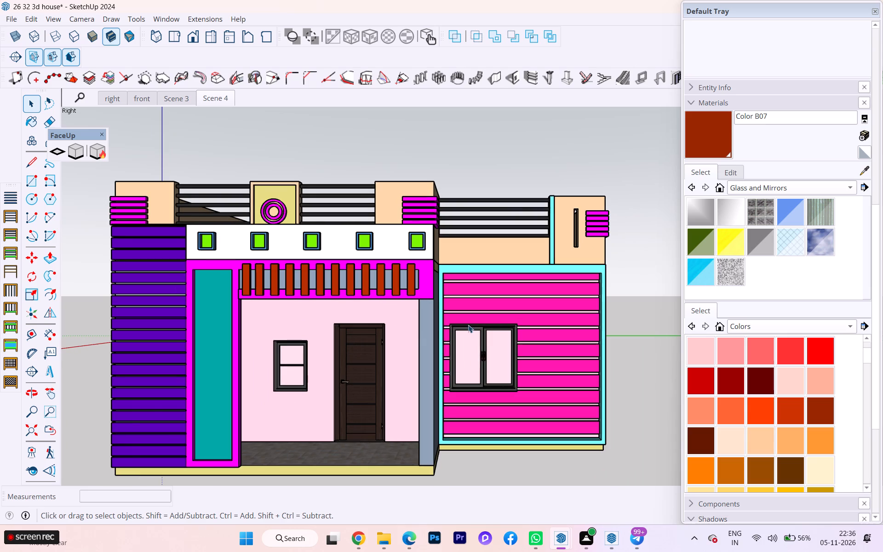
scroll(517, 321, down, 1)
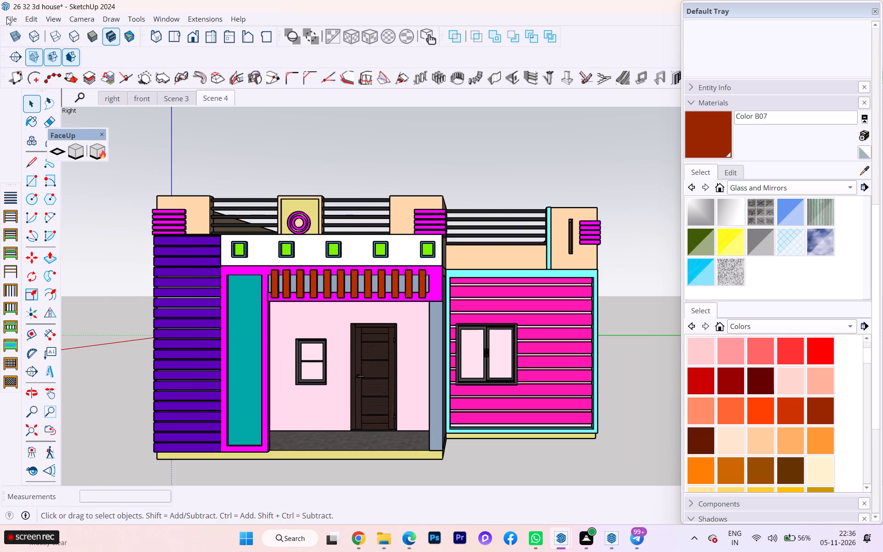
Send the model to LayOut, saving it first, and choose the plain paper A3 Landscape template.
click(7, 17)
click(55, 211)
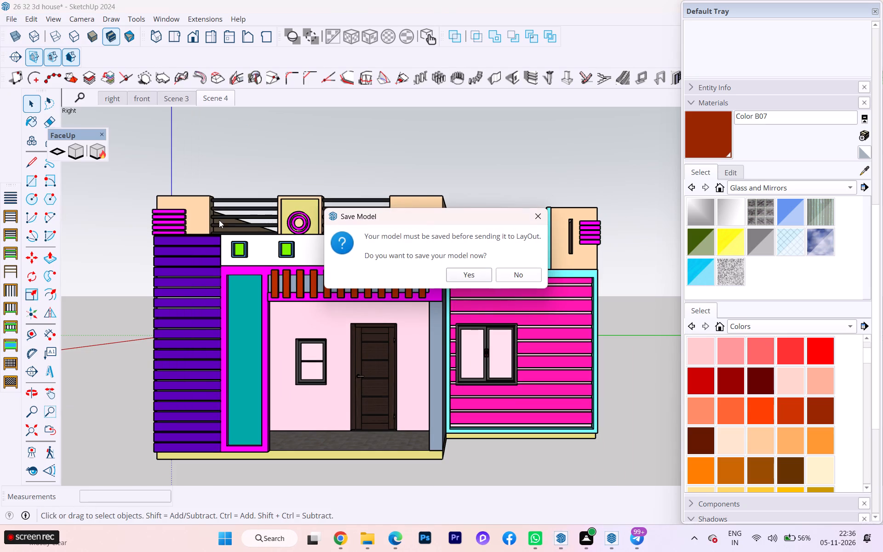
click(463, 269)
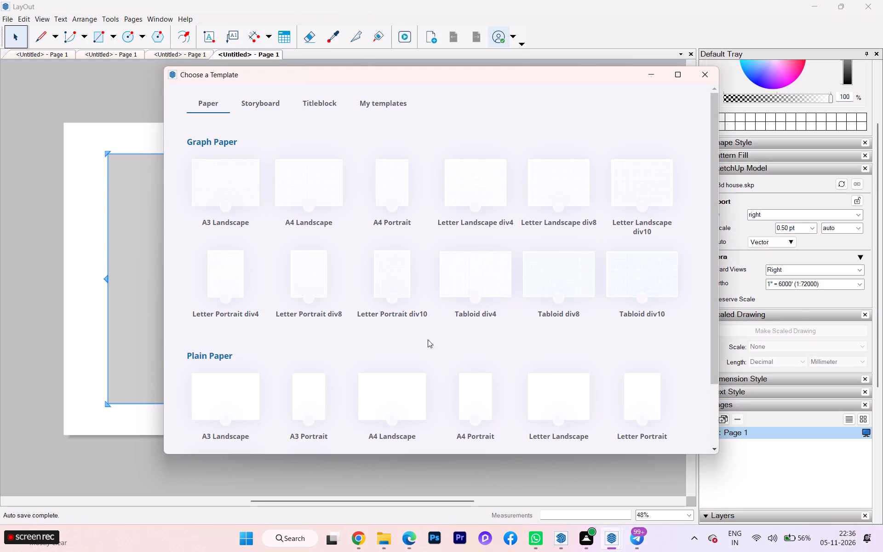
click(226, 404)
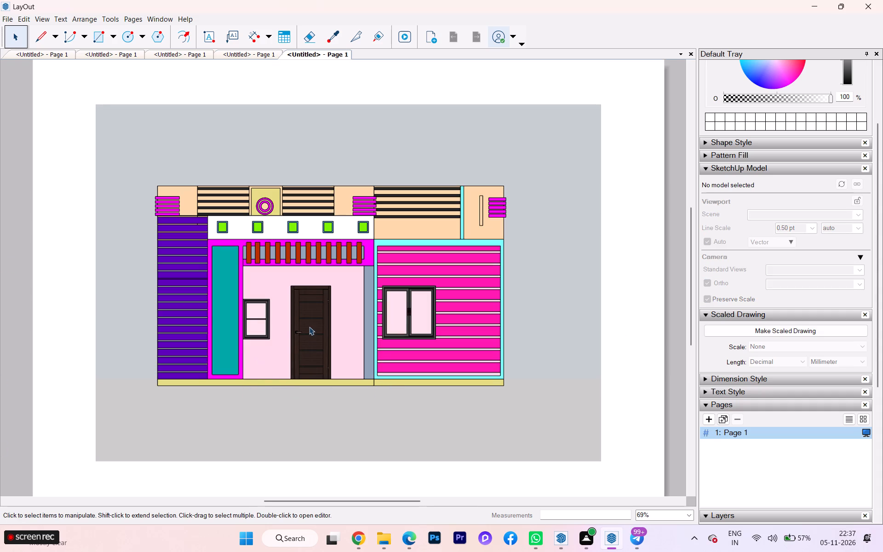
Narrow the elevation viewport to about 0.84 of its width by pulling in its right edge.
key(m)
click(321, 368)
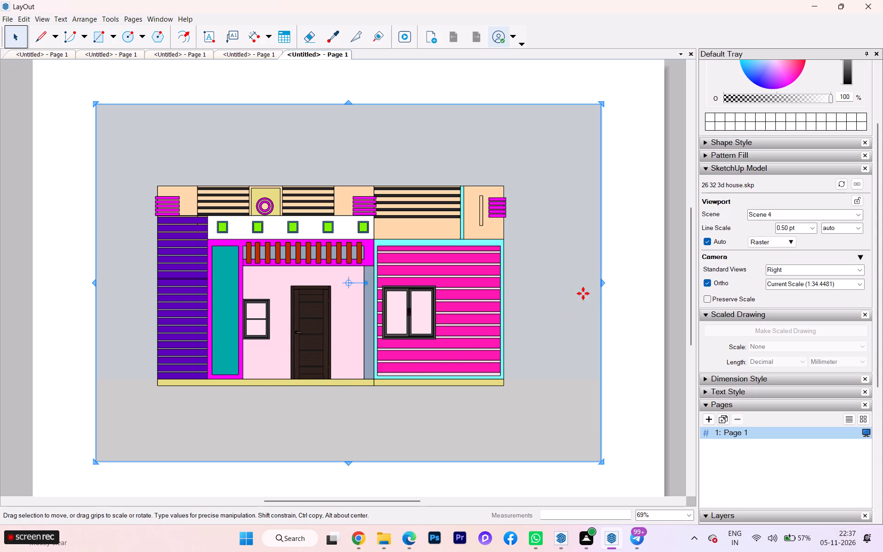
drag(602, 283, 521, 282)
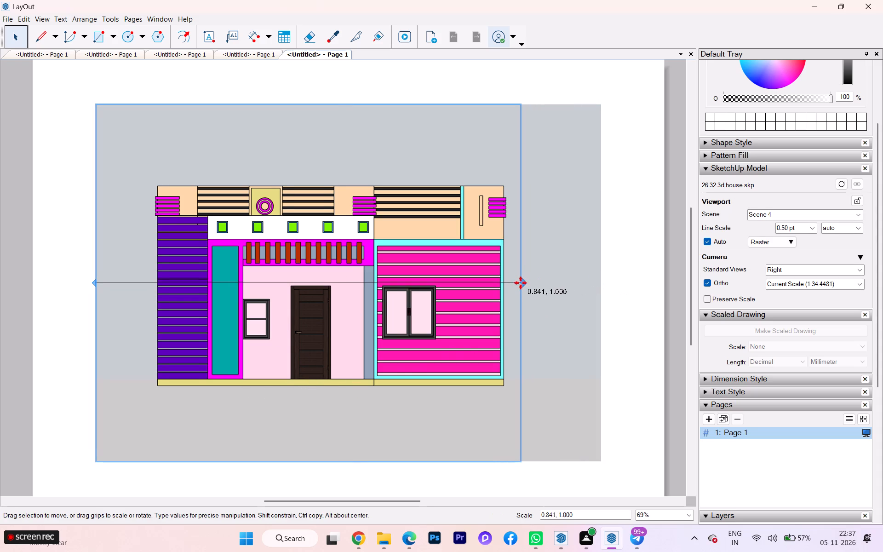
drag(384, 401, 384, 401)
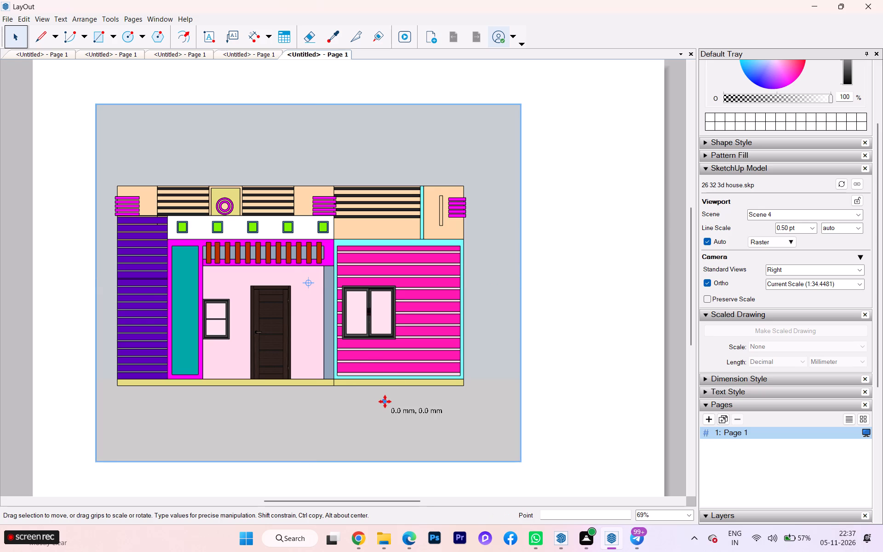
Reduce the elevation viewport's height from its top edge and place it in the sheet's upper-left corner.
drag(384, 401, 339, 333)
scroll(382, 381, down, 2)
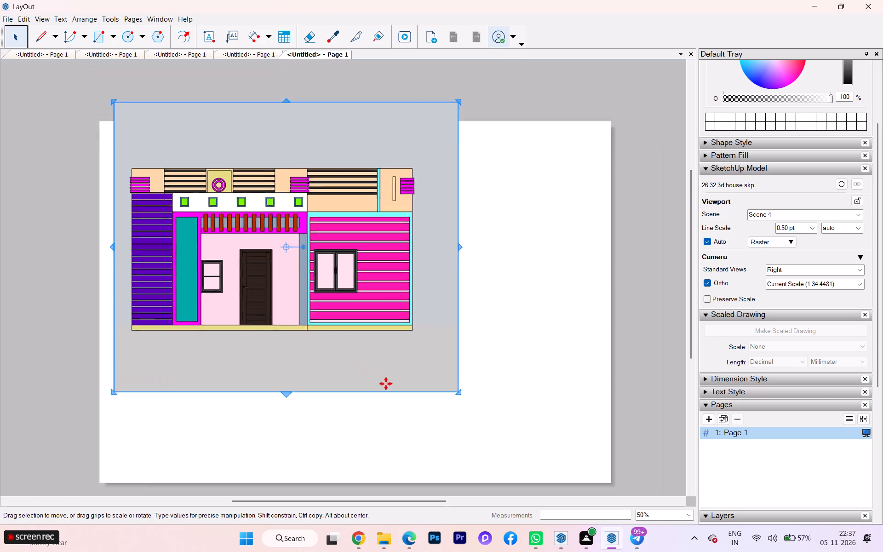
scroll(385, 383, down, 2)
middle_drag(390, 387, 445, 433)
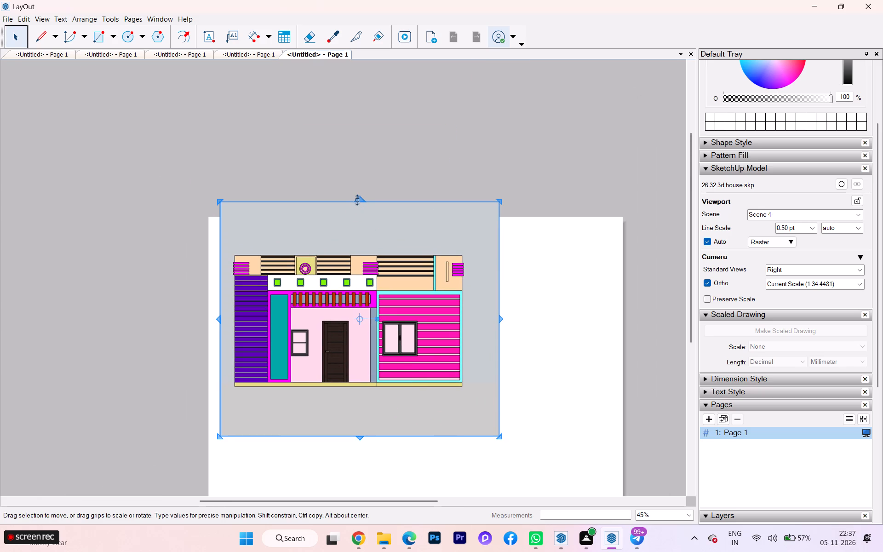
drag(357, 198, 362, 246)
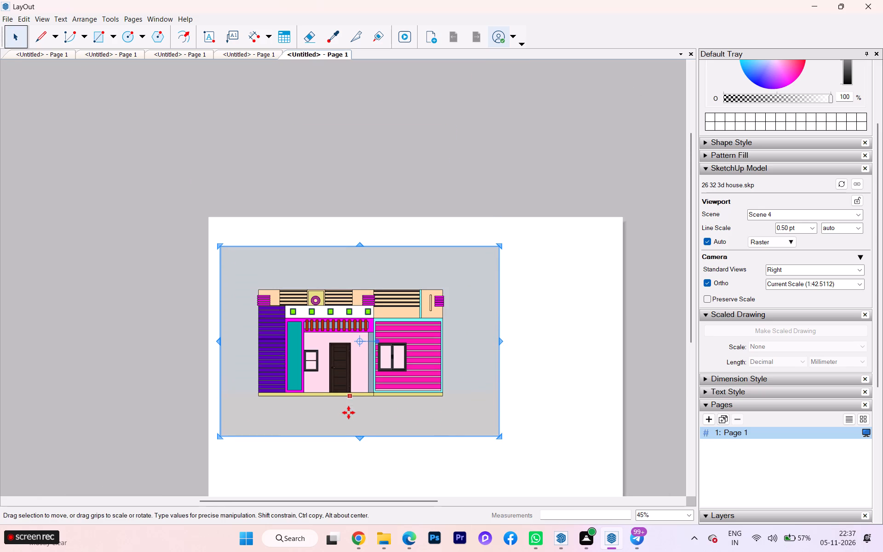
scroll(346, 440, up, 2)
drag(361, 422, 348, 396)
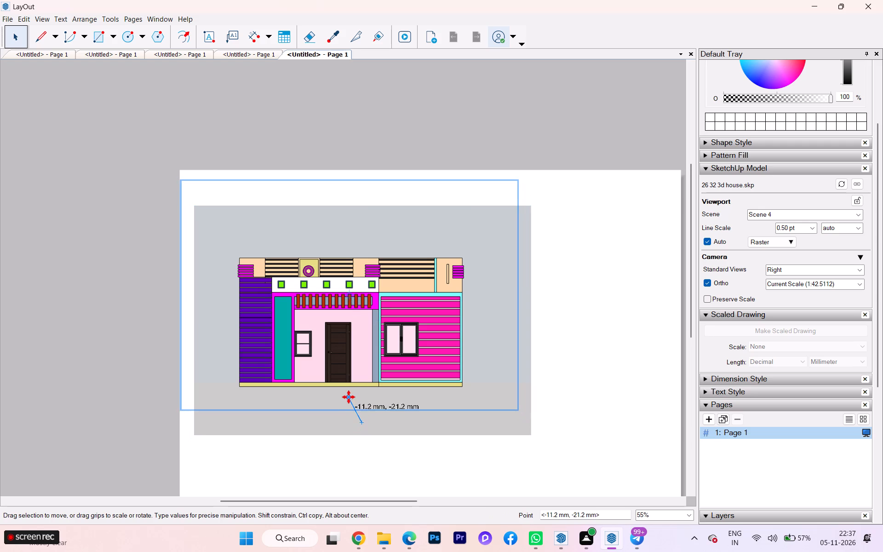
drag(348, 396, 353, 395)
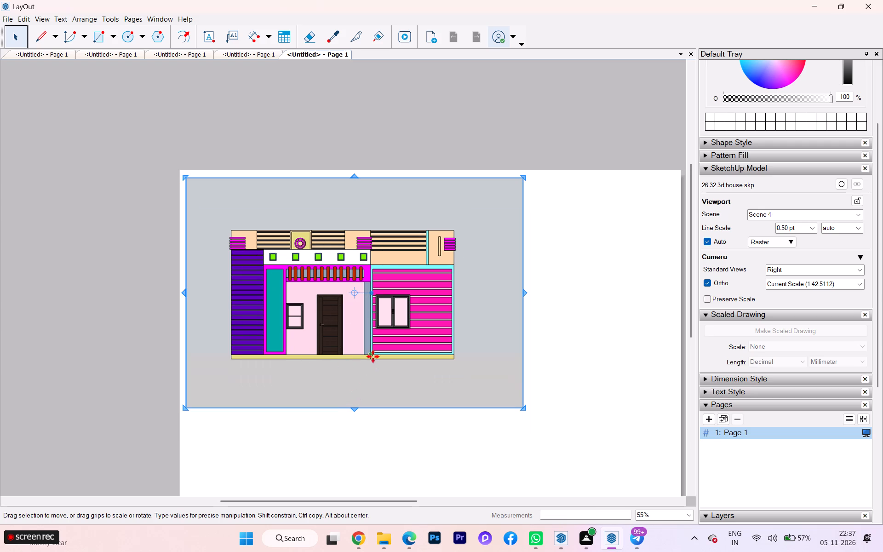
Shrink the elevation viewport further by pulling in its right edge and raising its bottom edge.
drag(526, 293, 480, 296)
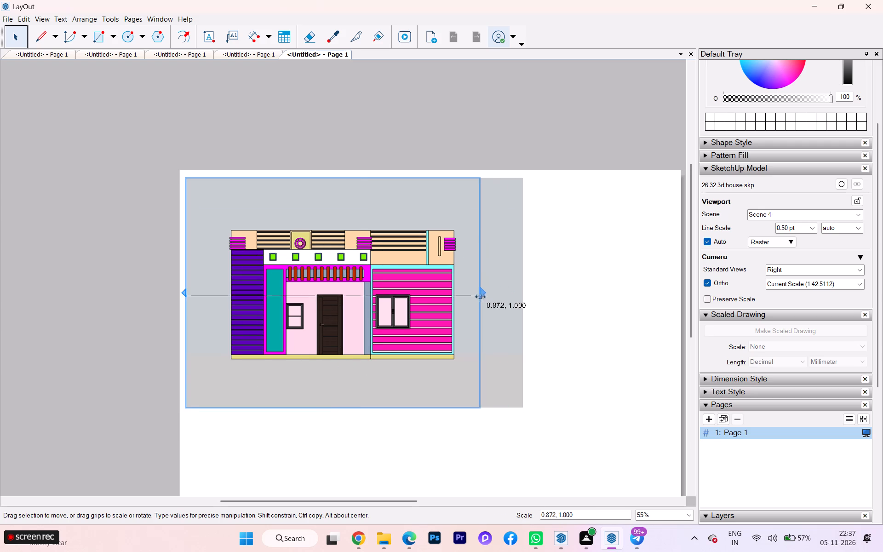
drag(480, 296, 469, 297)
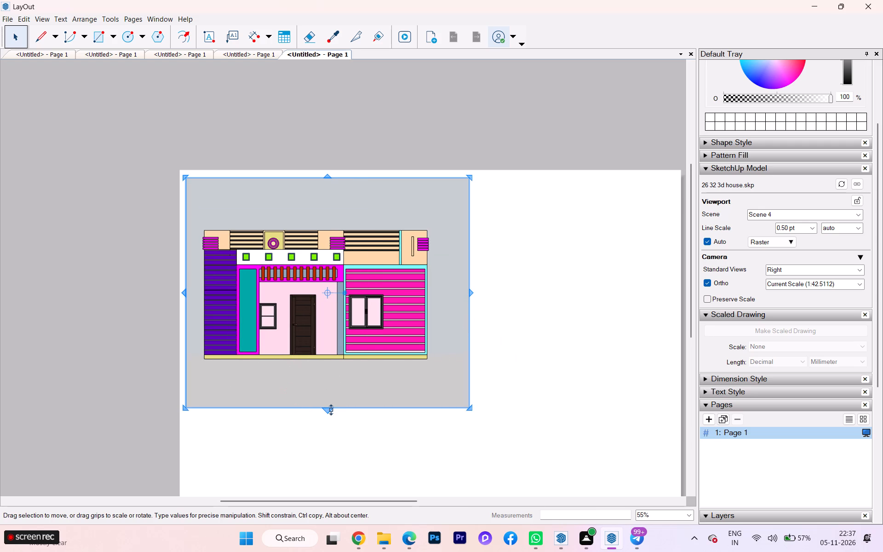
drag(330, 409, 328, 363)
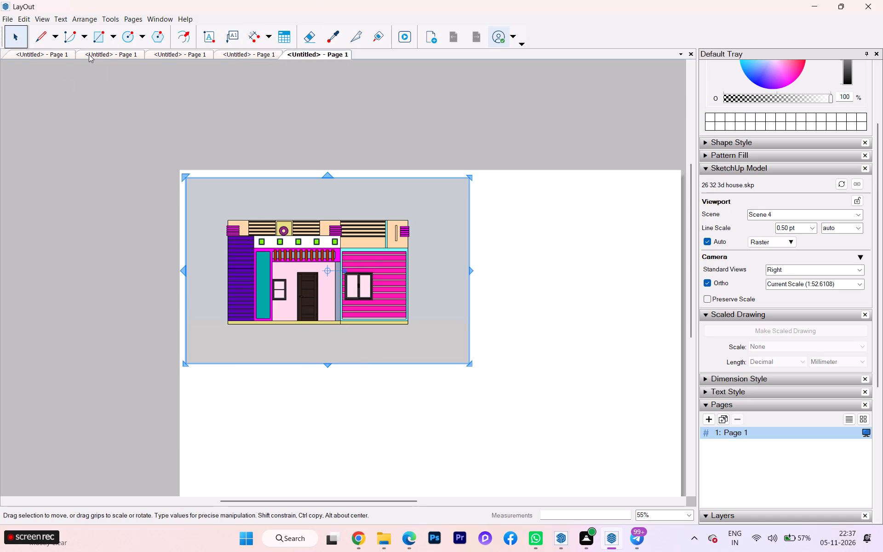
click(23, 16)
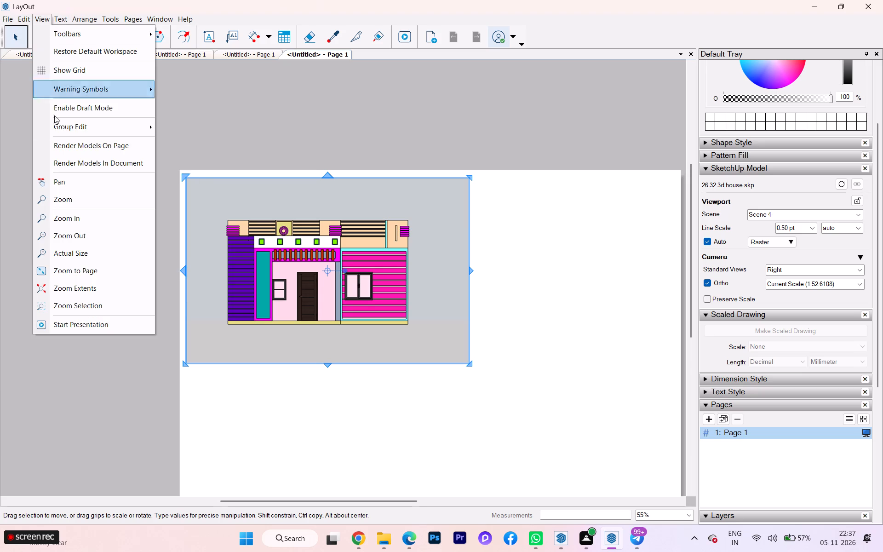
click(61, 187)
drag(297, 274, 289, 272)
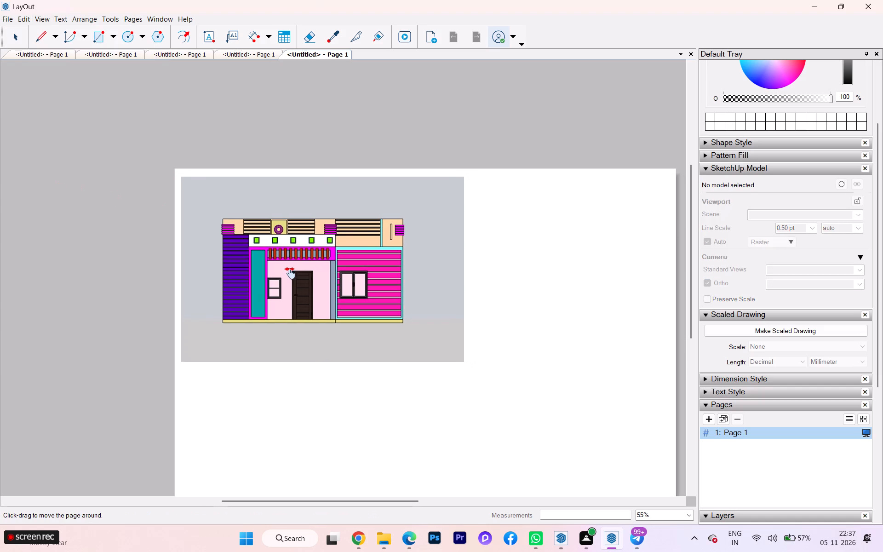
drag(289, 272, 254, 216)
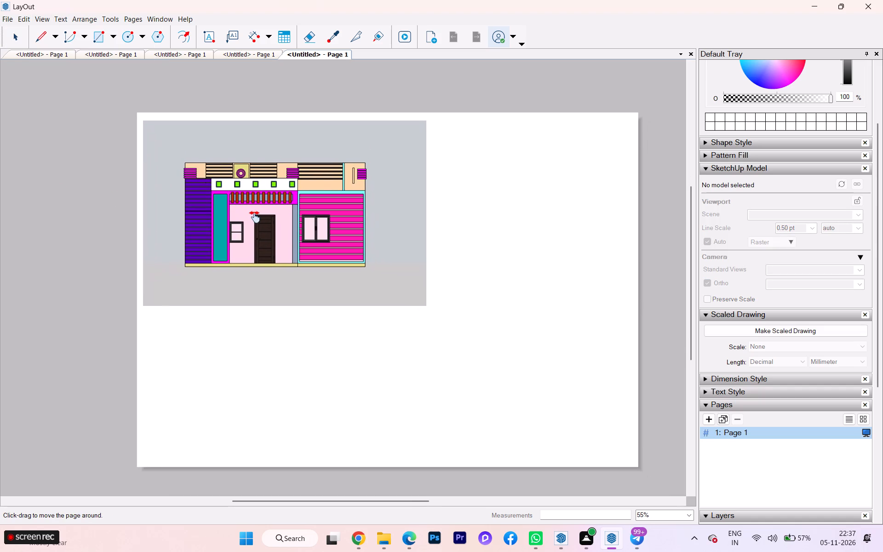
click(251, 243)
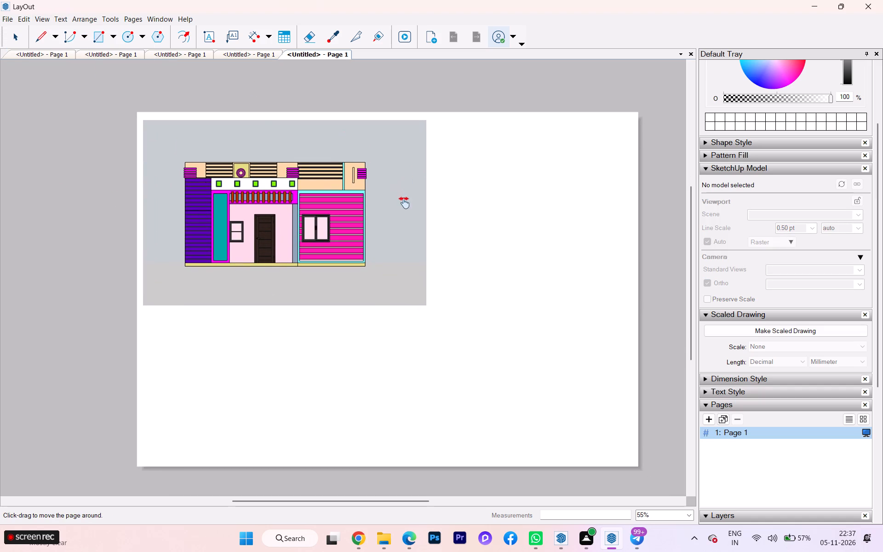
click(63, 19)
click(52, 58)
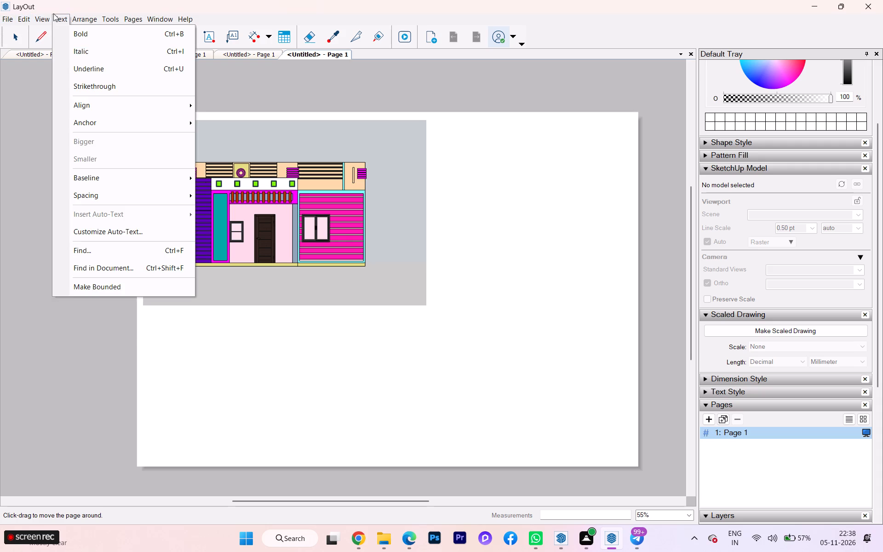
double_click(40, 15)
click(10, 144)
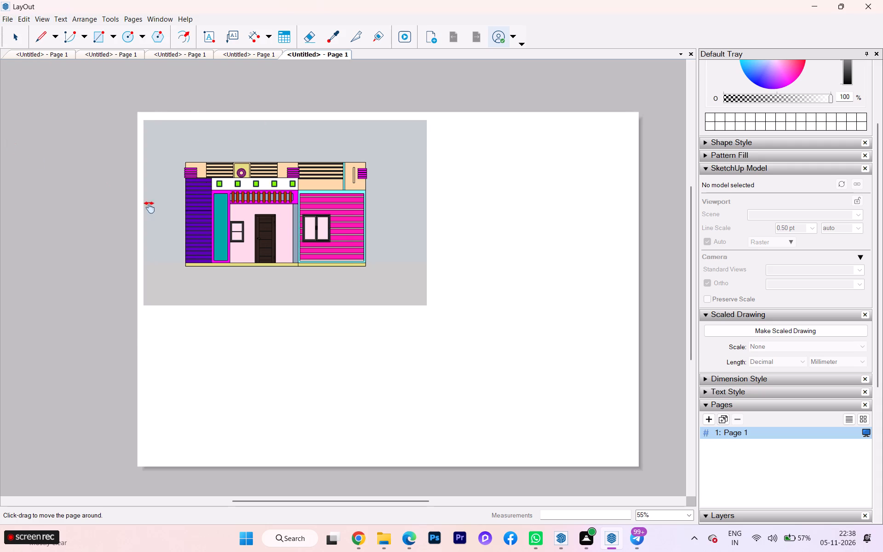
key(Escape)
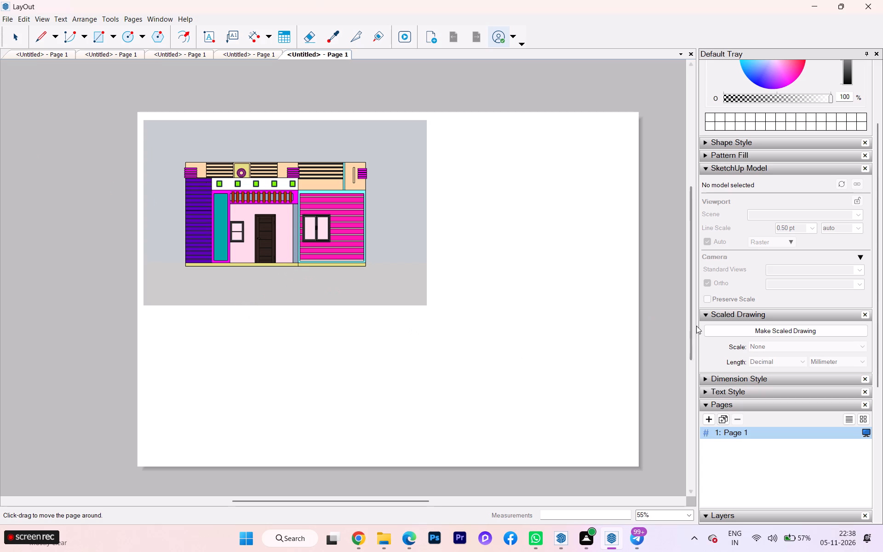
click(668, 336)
Open the elevation viewport for model editing and shift the facade toward the upper left inside its frame.
key(space)
double_click(301, 302)
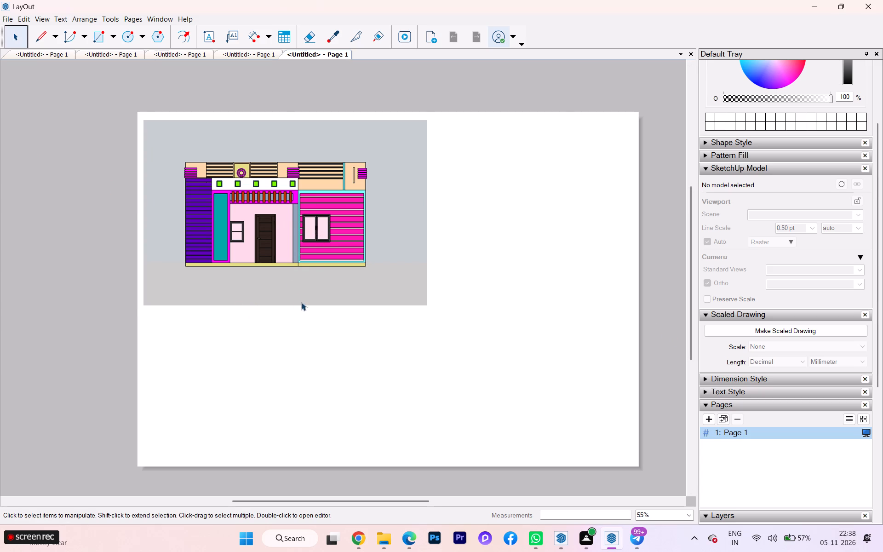
drag(307, 261, 294, 264)
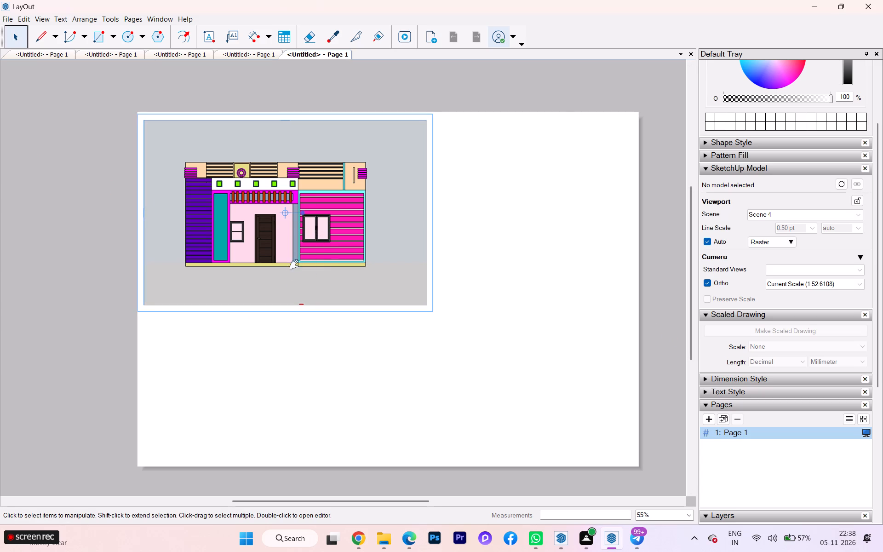
drag(294, 264, 294, 269)
drag(264, 270, 253, 264)
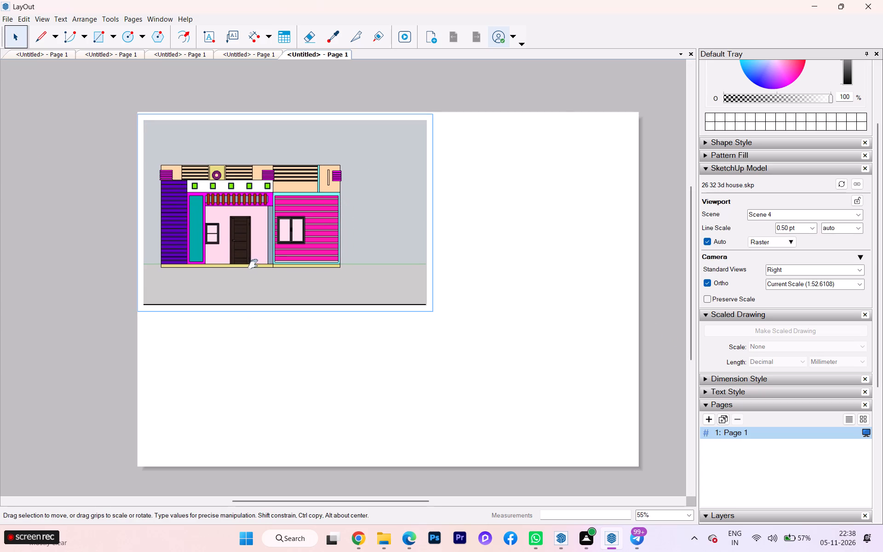
drag(253, 264, 252, 264)
drag(246, 263, 238, 255)
double_click(238, 255)
drag(284, 190, 276, 202)
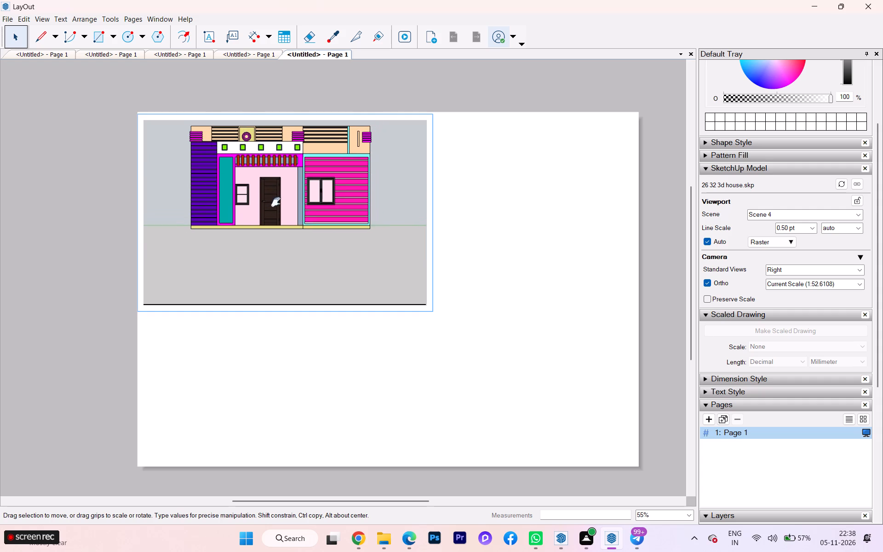
drag(276, 202, 249, 212)
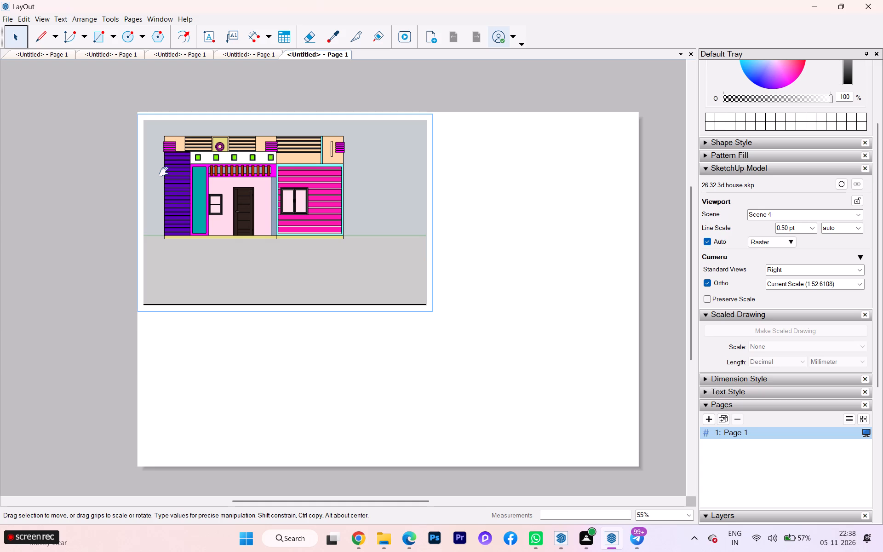
click(276, 320)
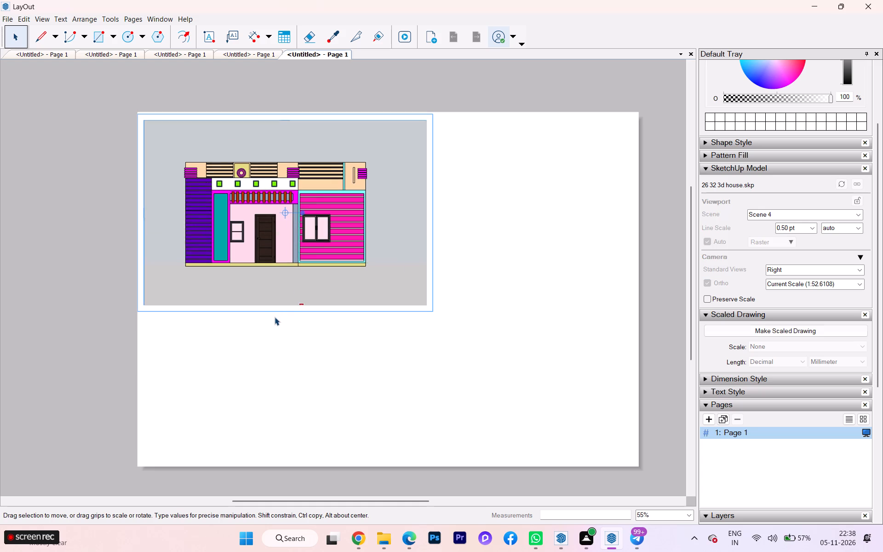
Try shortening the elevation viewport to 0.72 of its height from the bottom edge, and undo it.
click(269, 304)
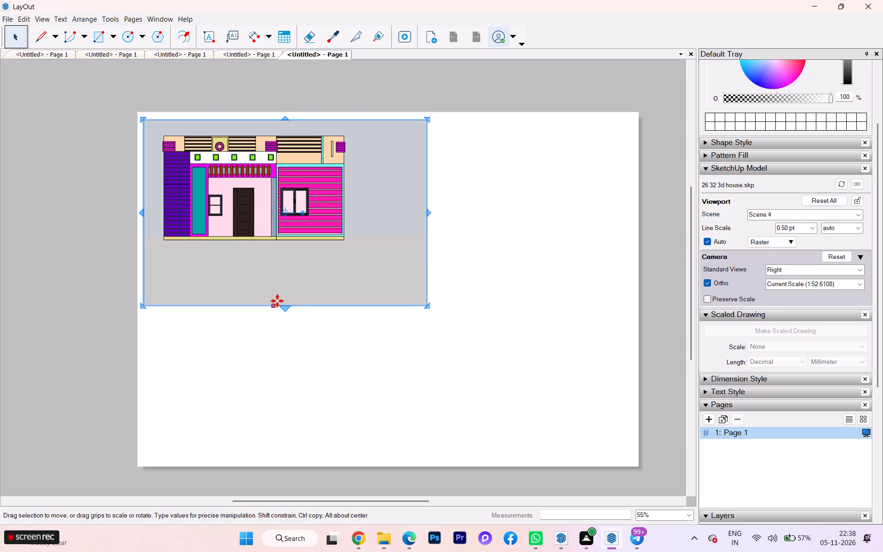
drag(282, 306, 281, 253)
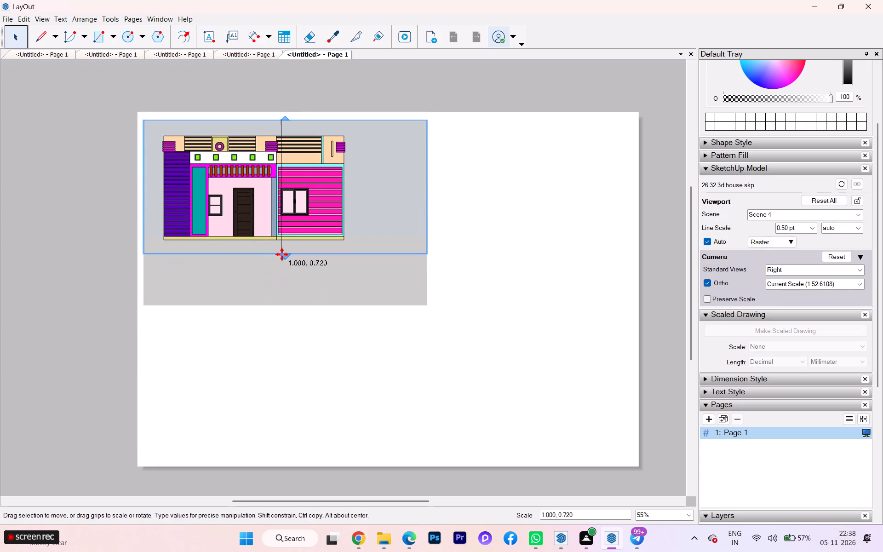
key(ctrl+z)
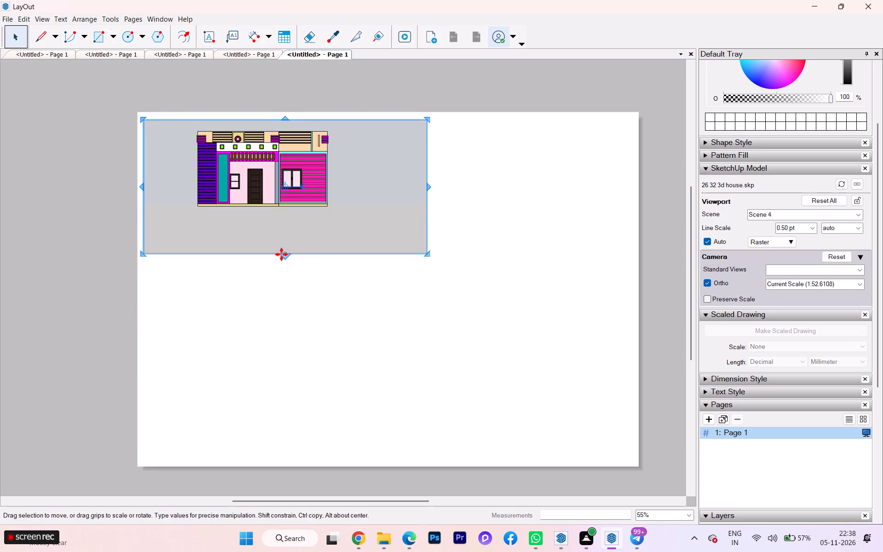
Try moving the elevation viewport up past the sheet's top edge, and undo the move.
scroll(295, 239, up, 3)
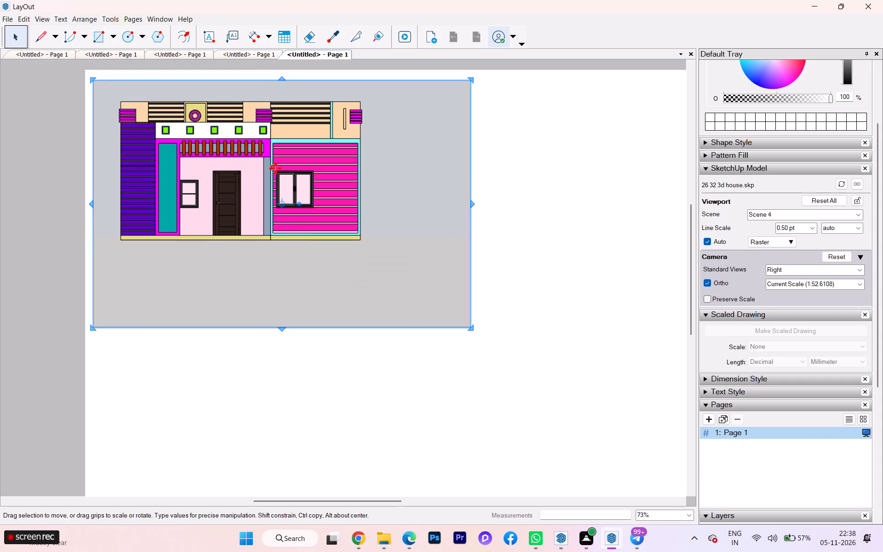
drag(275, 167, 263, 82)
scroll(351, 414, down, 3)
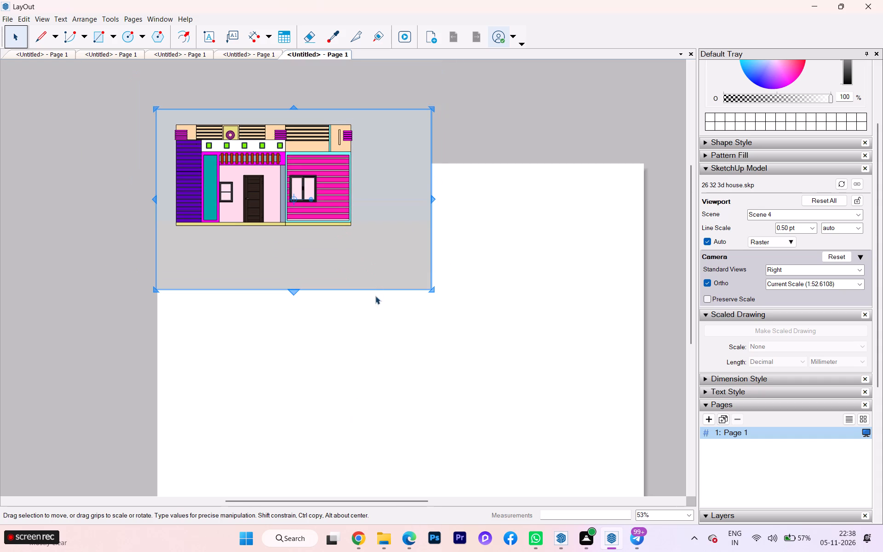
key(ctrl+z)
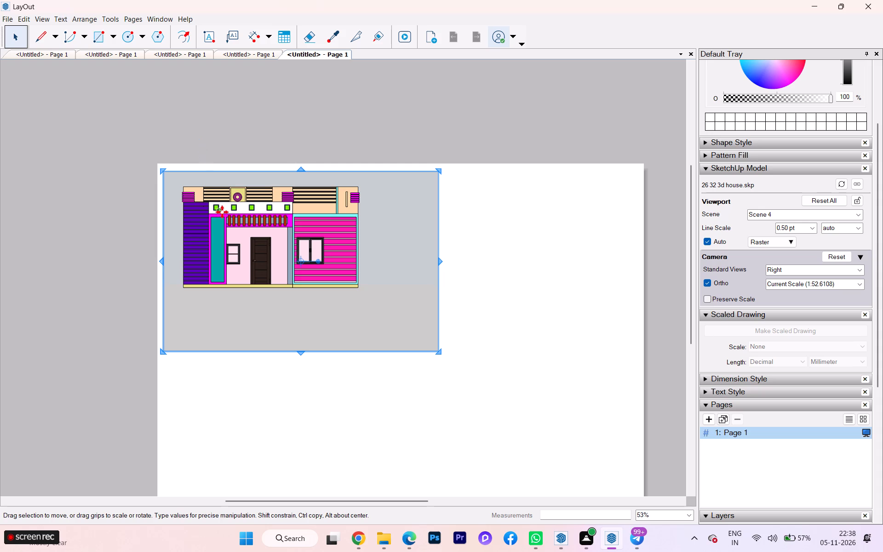
Bring the selected elevation viewport forward one level in the stacking order.
click(55, 19)
click(55, 19)
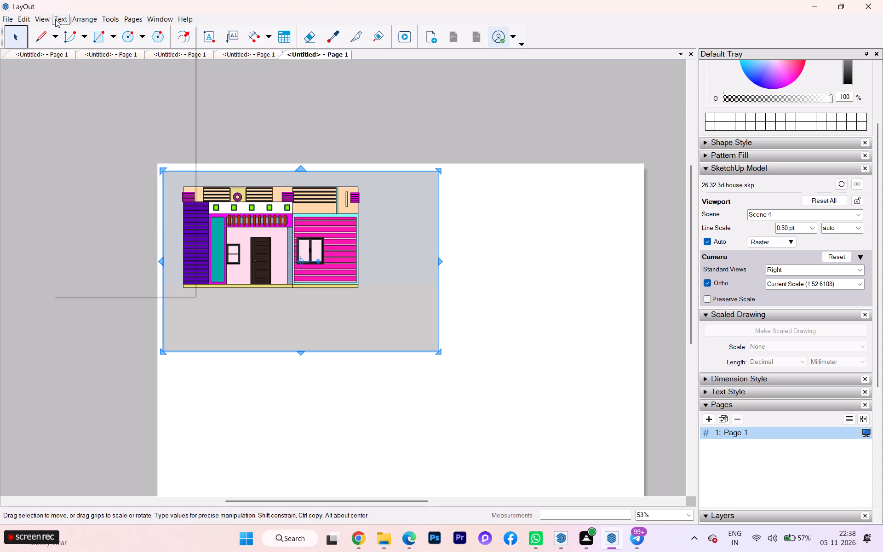
click(88, 17)
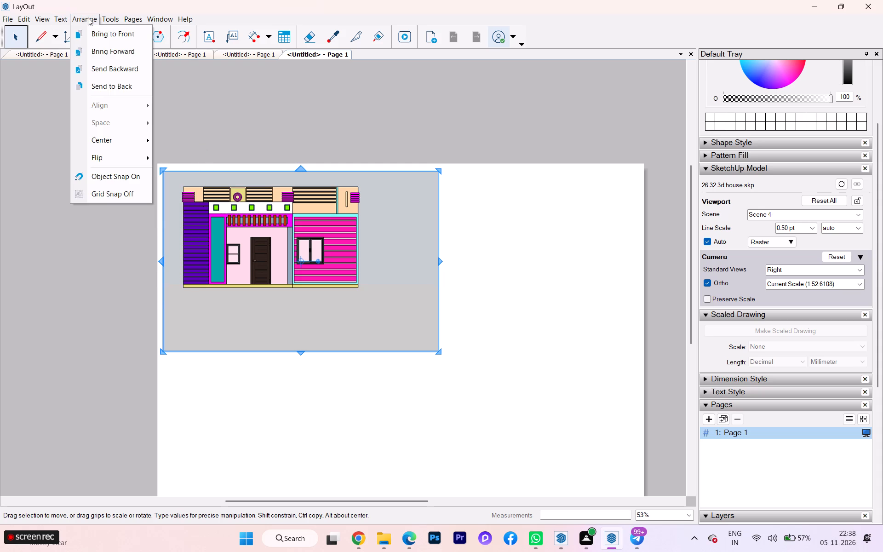
click(126, 54)
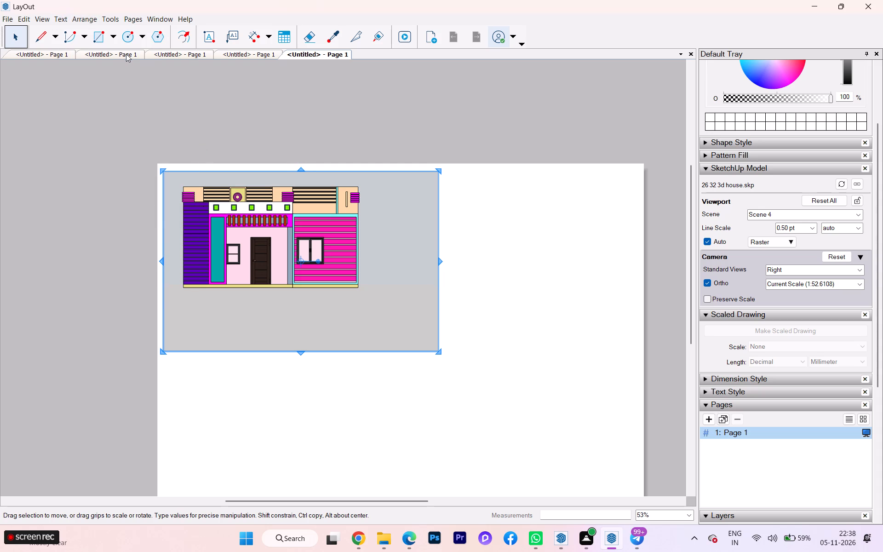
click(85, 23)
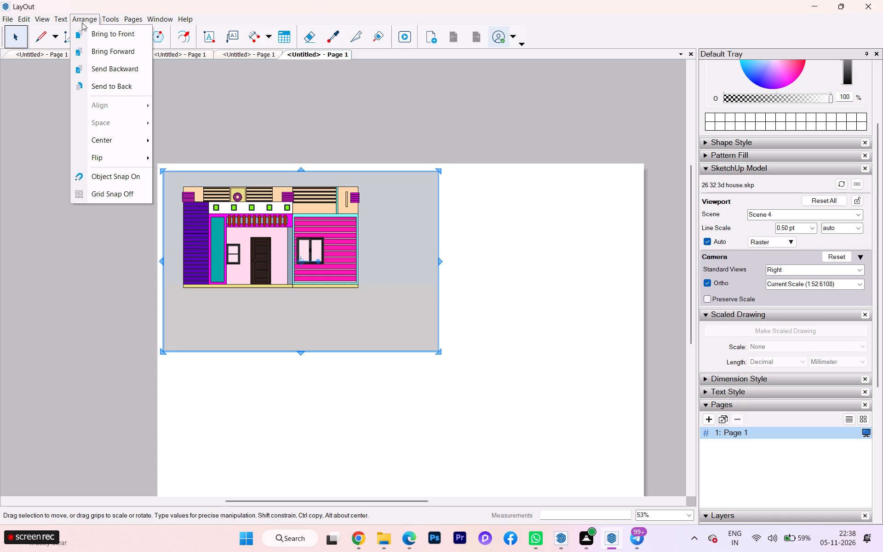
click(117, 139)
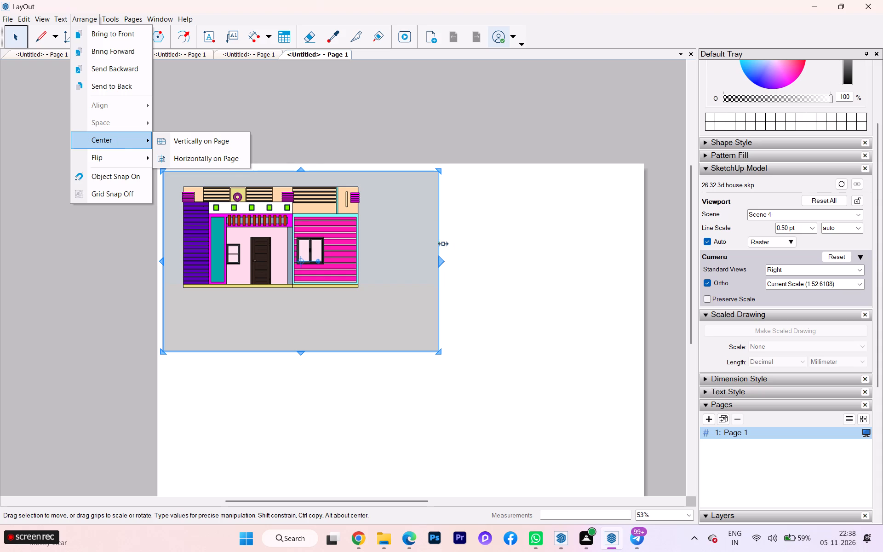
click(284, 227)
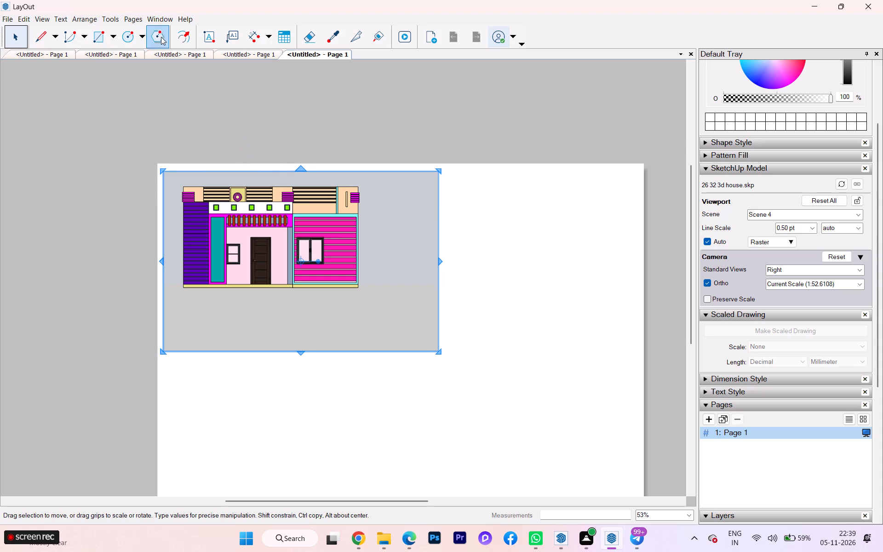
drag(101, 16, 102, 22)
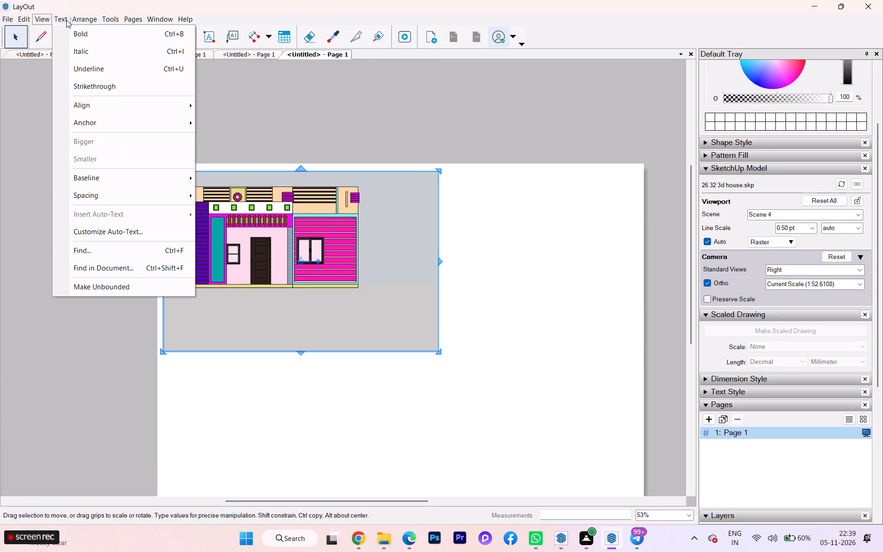
Move the elevation viewport's rotation centre grip to just below the facade's wide window.
click(39, 23)
click(39, 23)
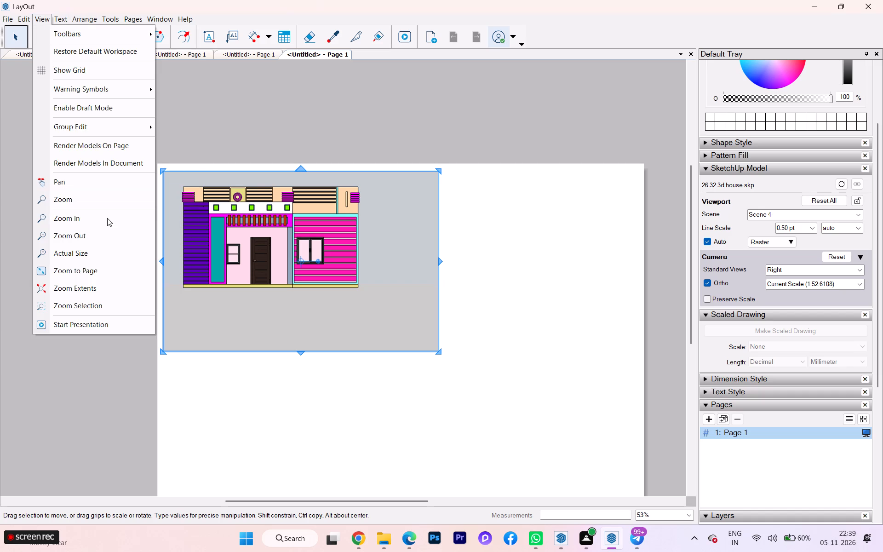
click(85, 222)
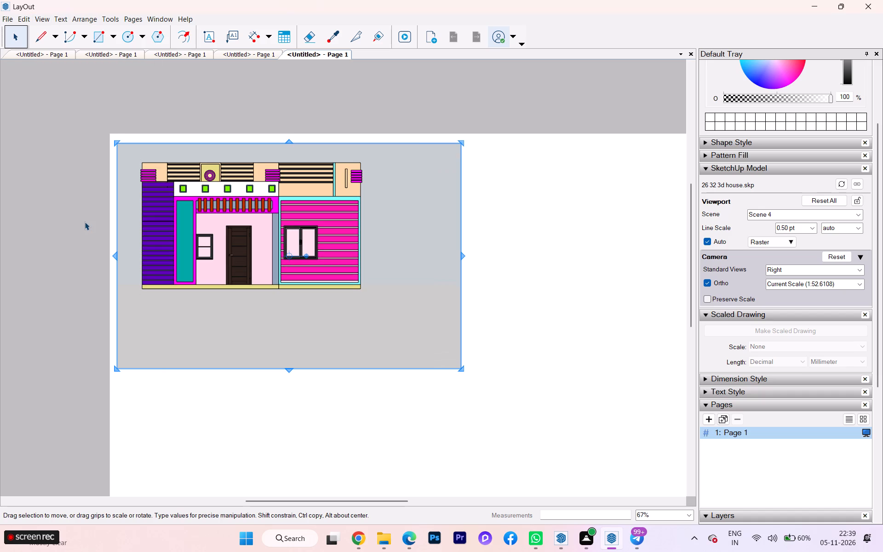
click(52, 14)
double_click(40, 17)
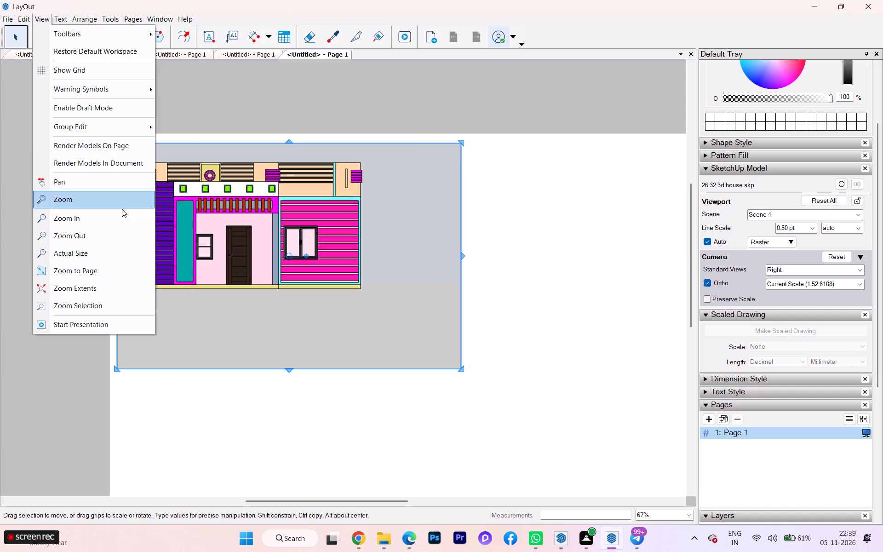
click(108, 252)
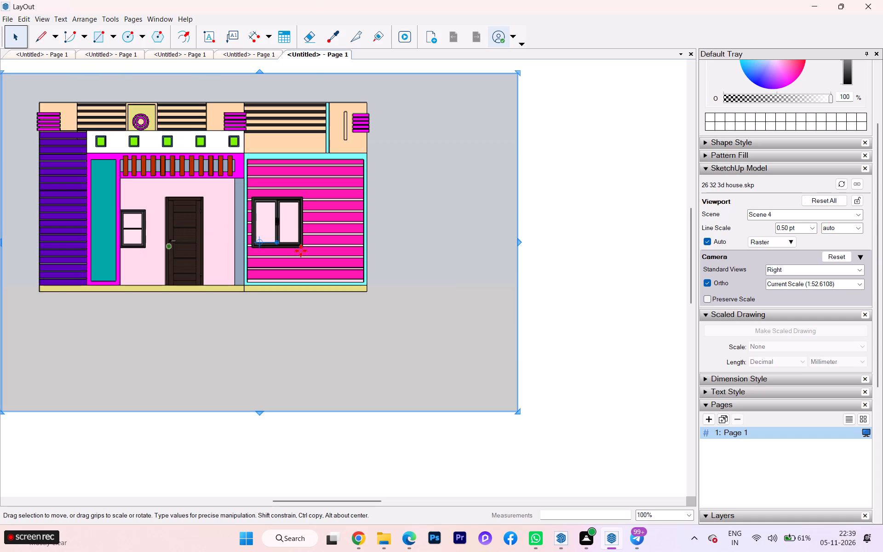
scroll(248, 250, down, 1)
scroll(248, 250, up, 1)
click(259, 243)
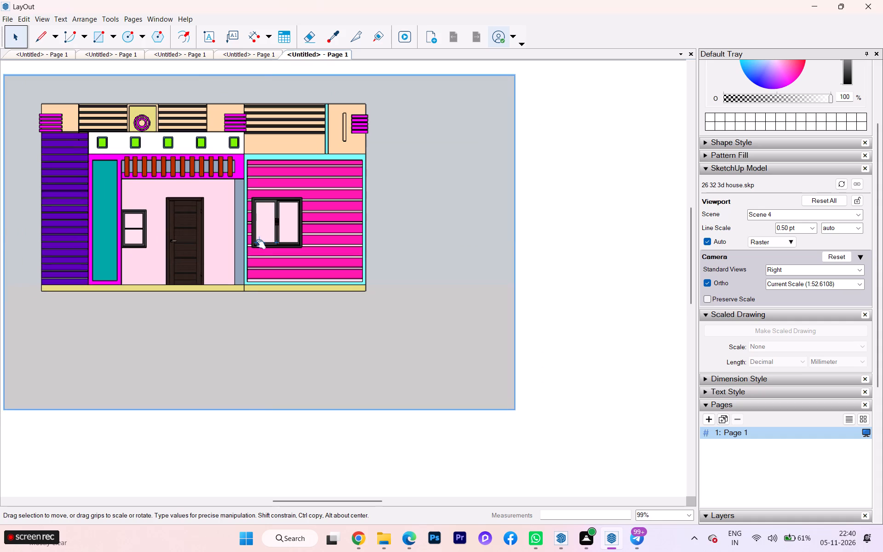
drag(261, 243, 265, 262)
drag(264, 260, 262, 254)
scroll(262, 253, down, 3)
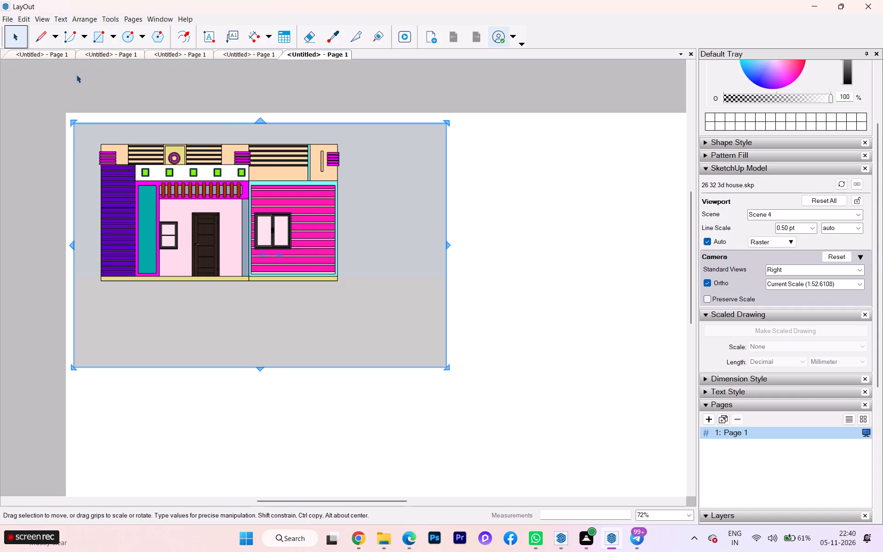
Examine how the elevation viewport sits on the whole sheet.
click(48, 18)
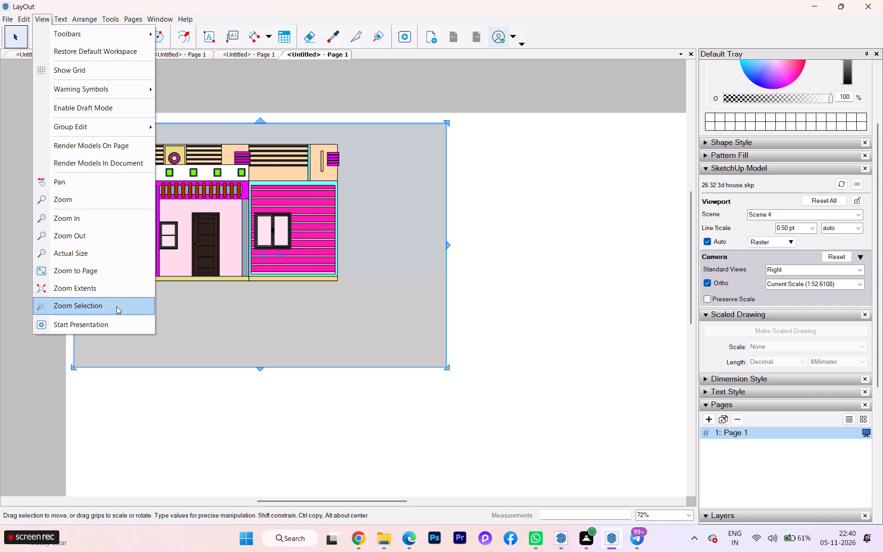
click(113, 287)
scroll(140, 279, down, 2)
scroll(142, 281, up, 1)
scroll(142, 281, down, 2)
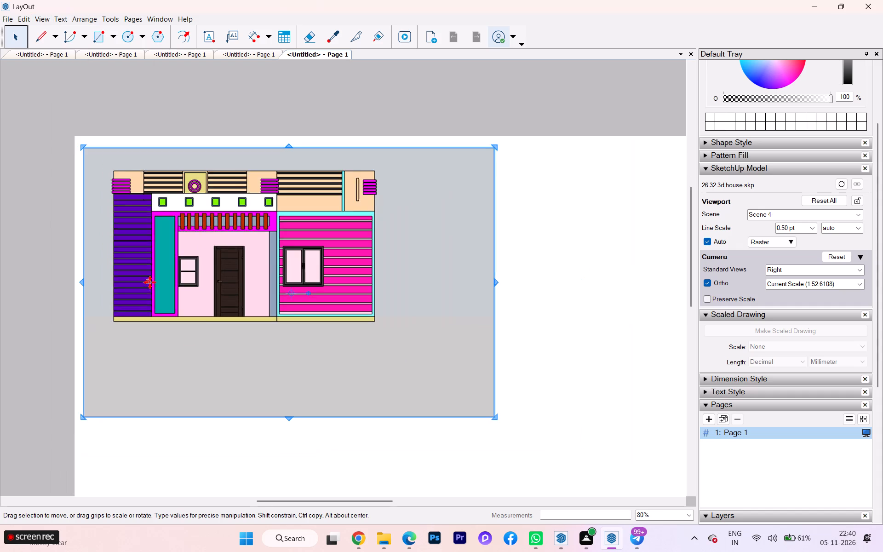
scroll(155, 281, down, 1)
scroll(155, 281, up, 2)
scroll(155, 281, down, 5)
scroll(157, 276, up, 1)
scroll(157, 276, down, 1)
scroll(79, 231, down, 5)
scroll(128, 199, down, 1)
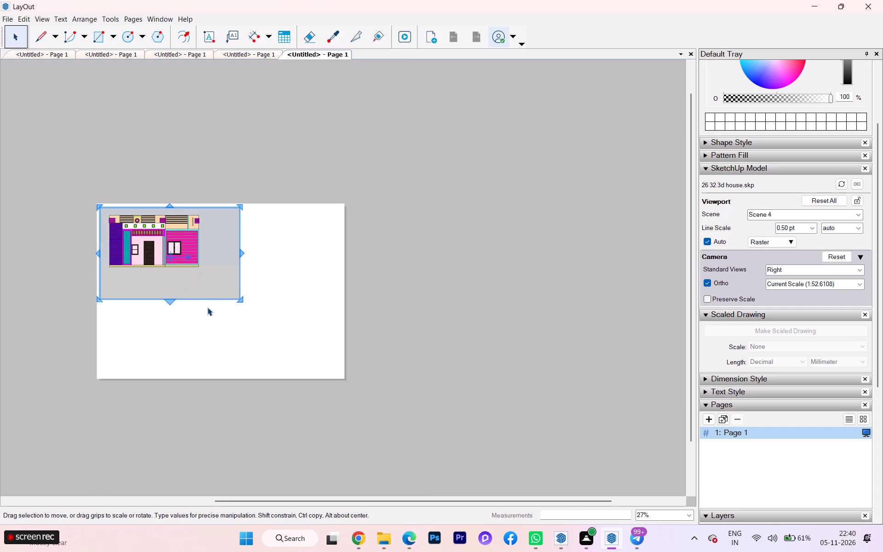
scroll(207, 307, up, 2)
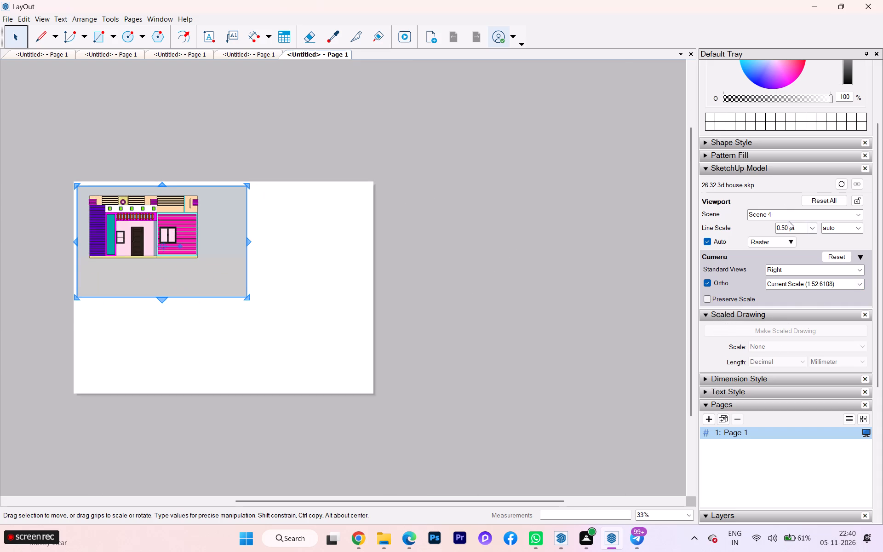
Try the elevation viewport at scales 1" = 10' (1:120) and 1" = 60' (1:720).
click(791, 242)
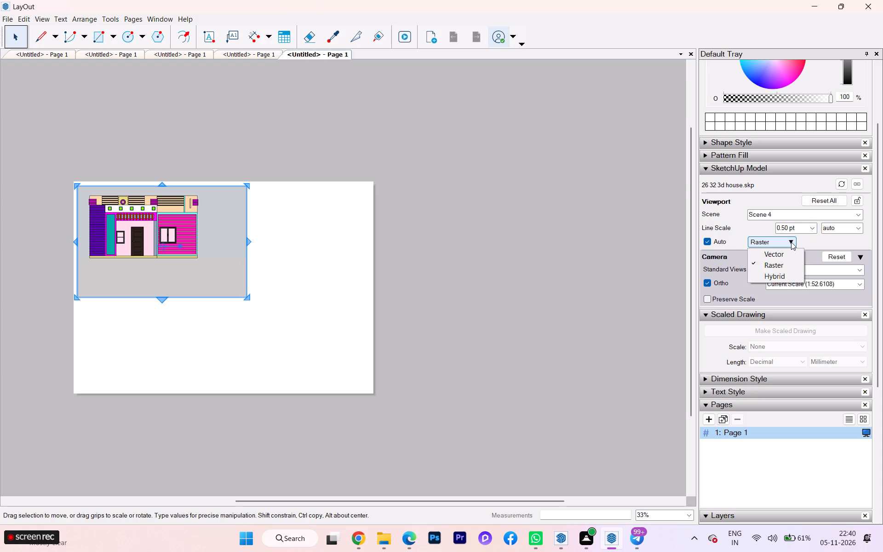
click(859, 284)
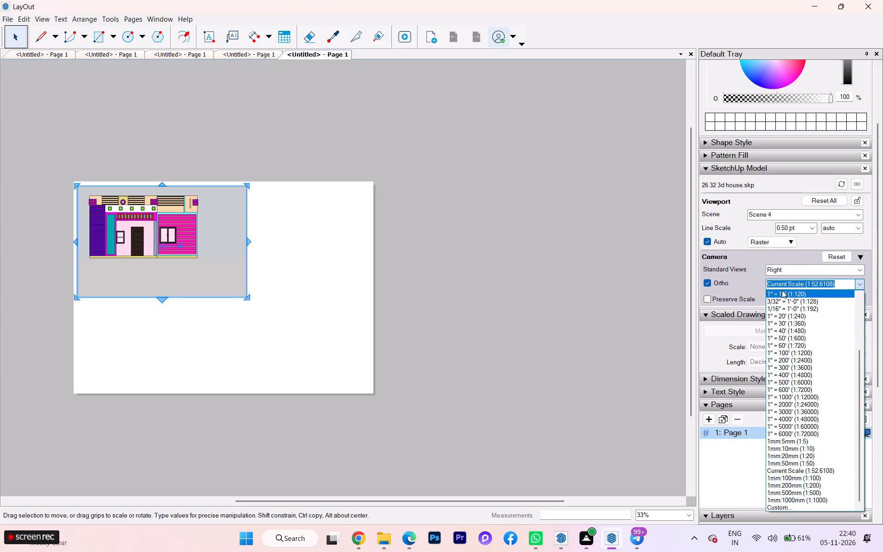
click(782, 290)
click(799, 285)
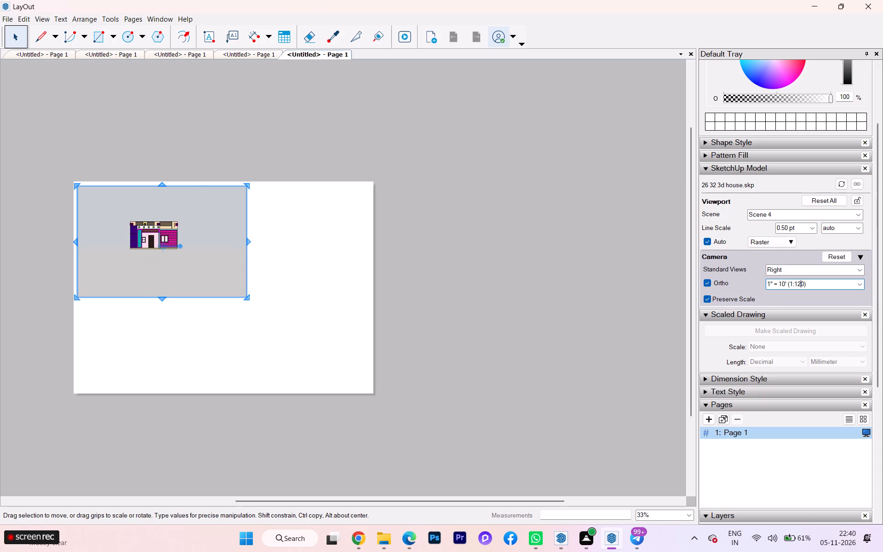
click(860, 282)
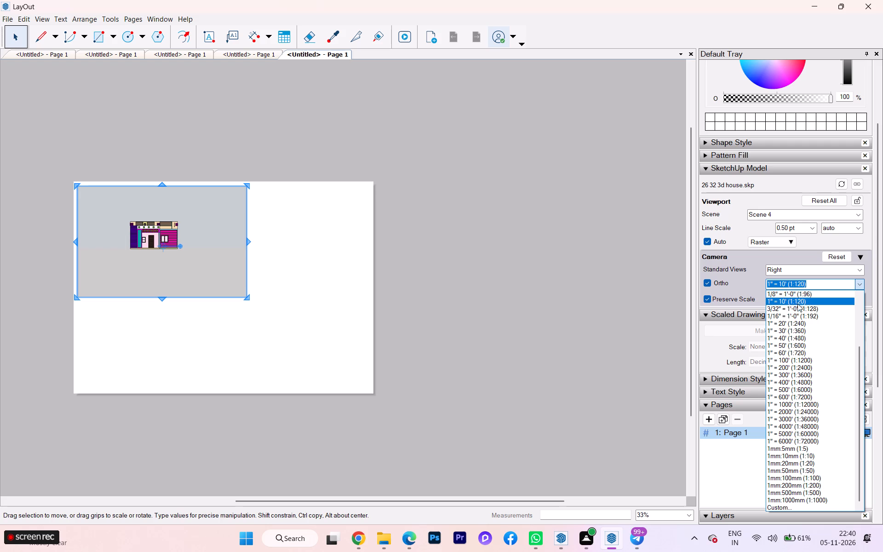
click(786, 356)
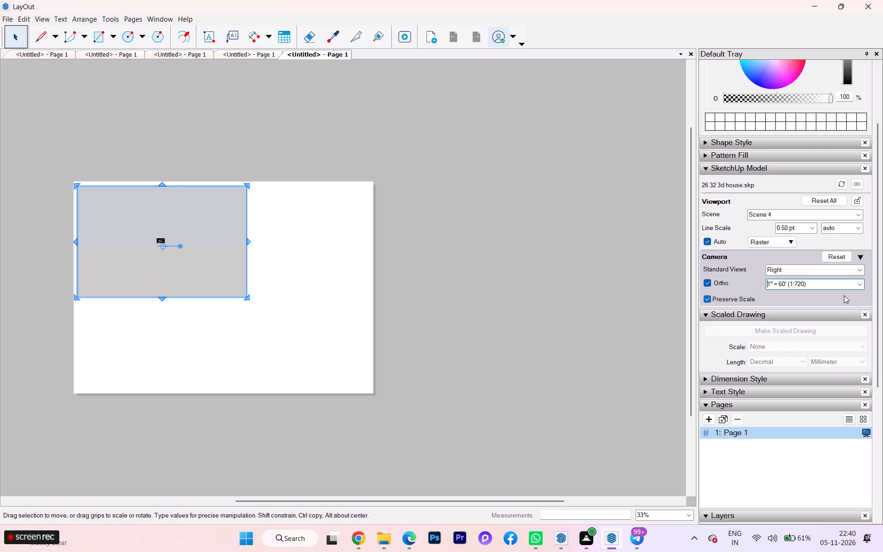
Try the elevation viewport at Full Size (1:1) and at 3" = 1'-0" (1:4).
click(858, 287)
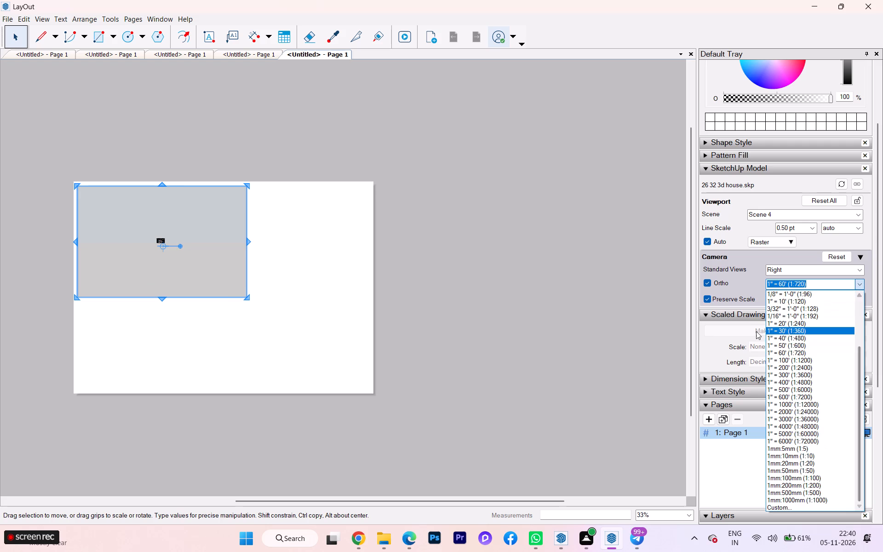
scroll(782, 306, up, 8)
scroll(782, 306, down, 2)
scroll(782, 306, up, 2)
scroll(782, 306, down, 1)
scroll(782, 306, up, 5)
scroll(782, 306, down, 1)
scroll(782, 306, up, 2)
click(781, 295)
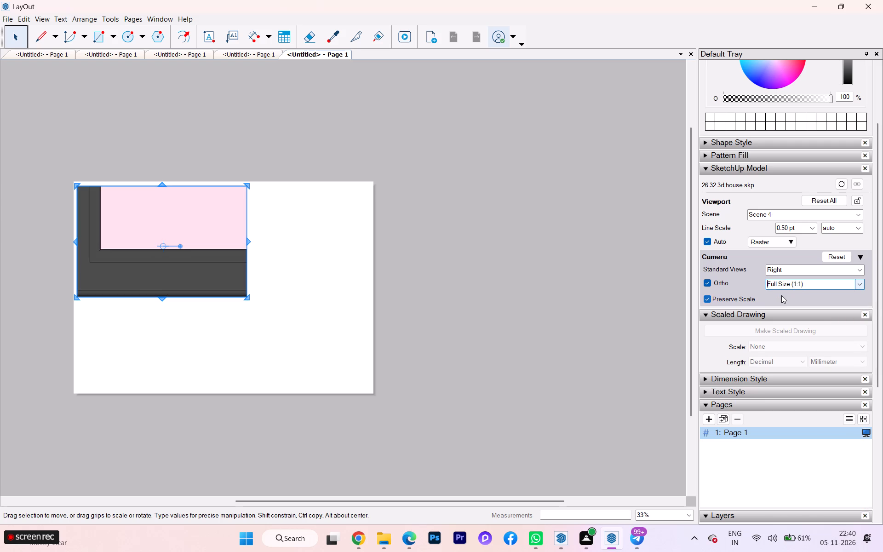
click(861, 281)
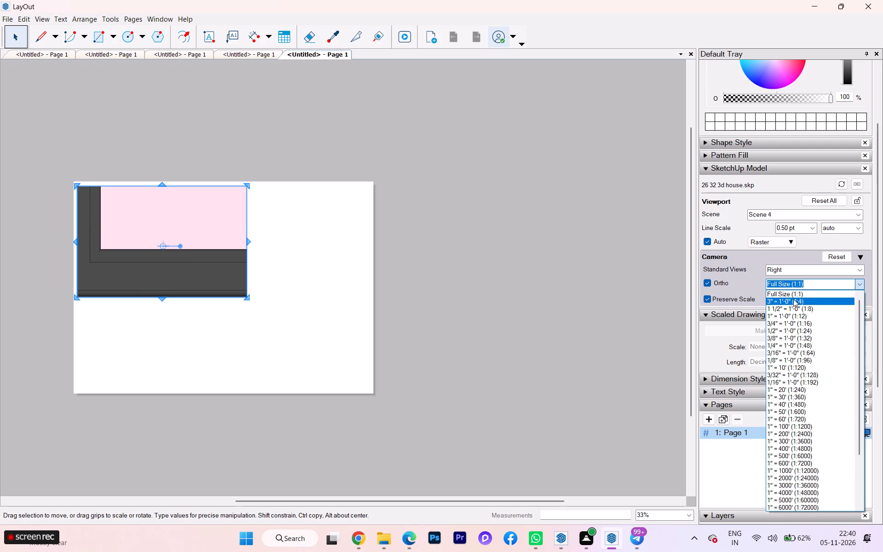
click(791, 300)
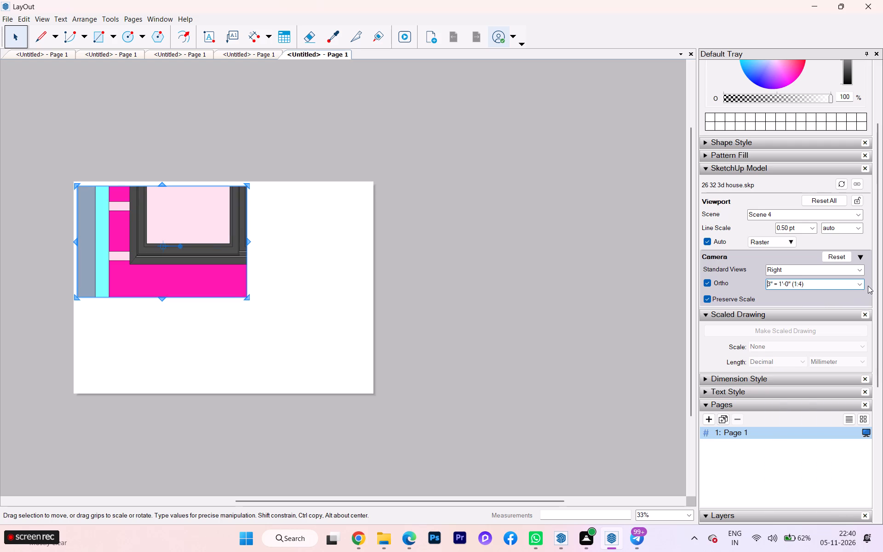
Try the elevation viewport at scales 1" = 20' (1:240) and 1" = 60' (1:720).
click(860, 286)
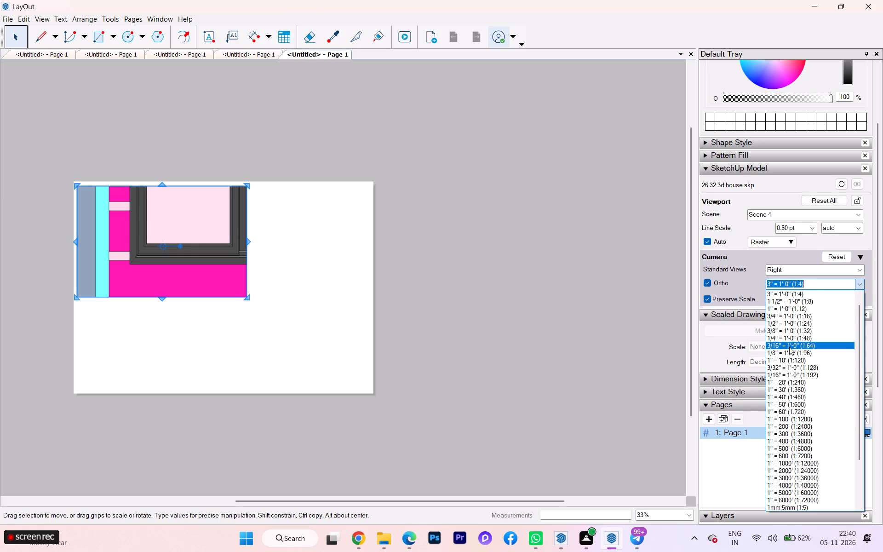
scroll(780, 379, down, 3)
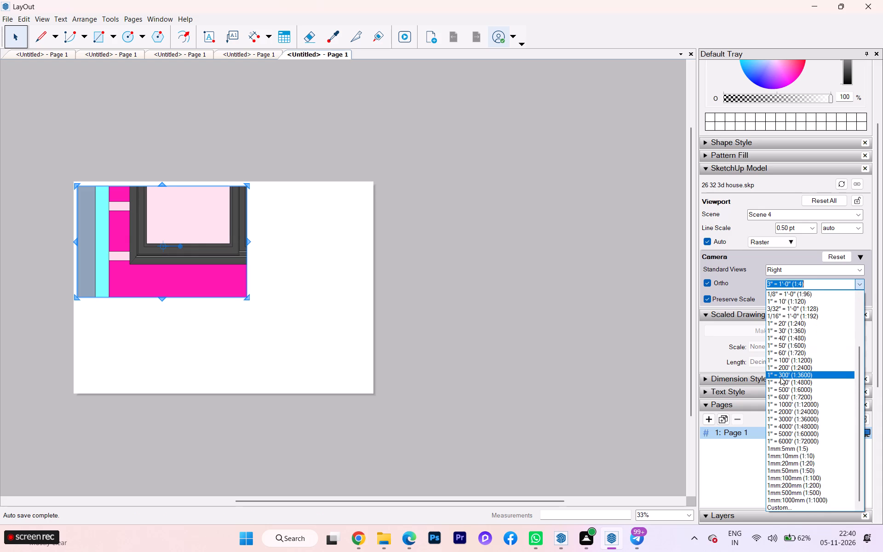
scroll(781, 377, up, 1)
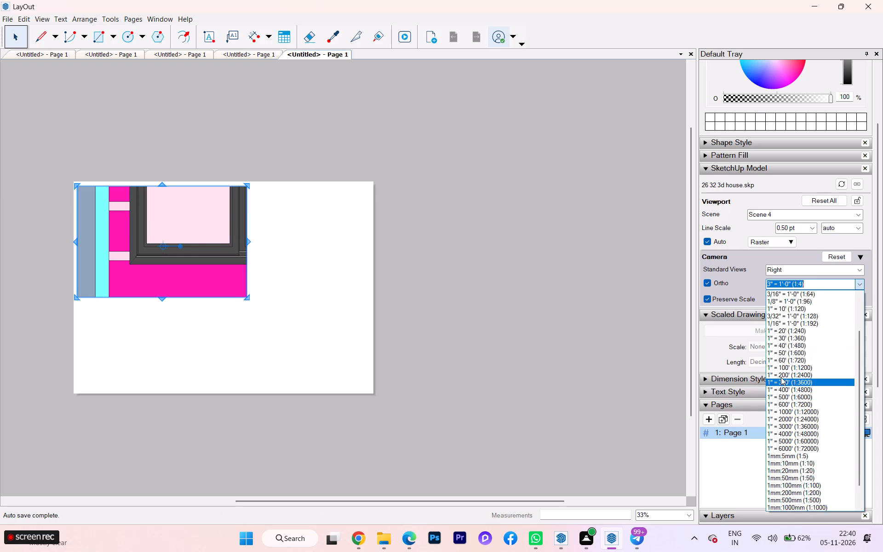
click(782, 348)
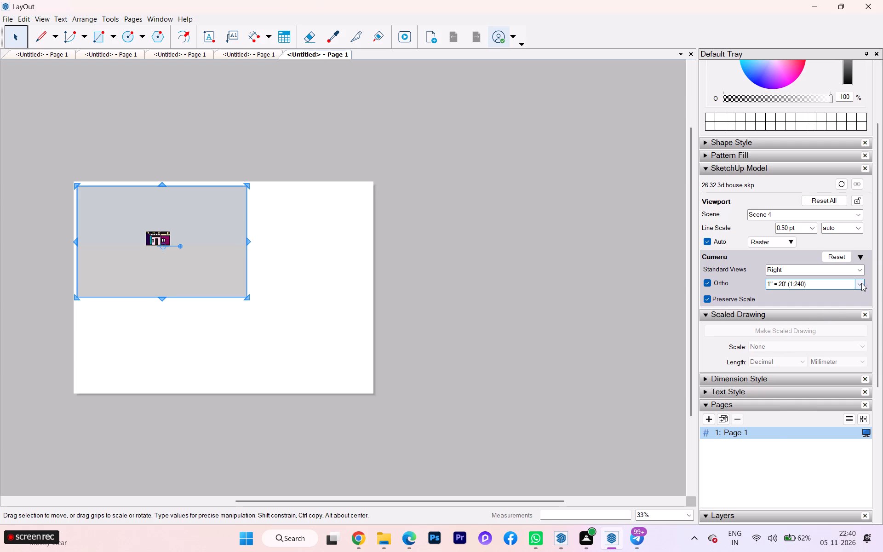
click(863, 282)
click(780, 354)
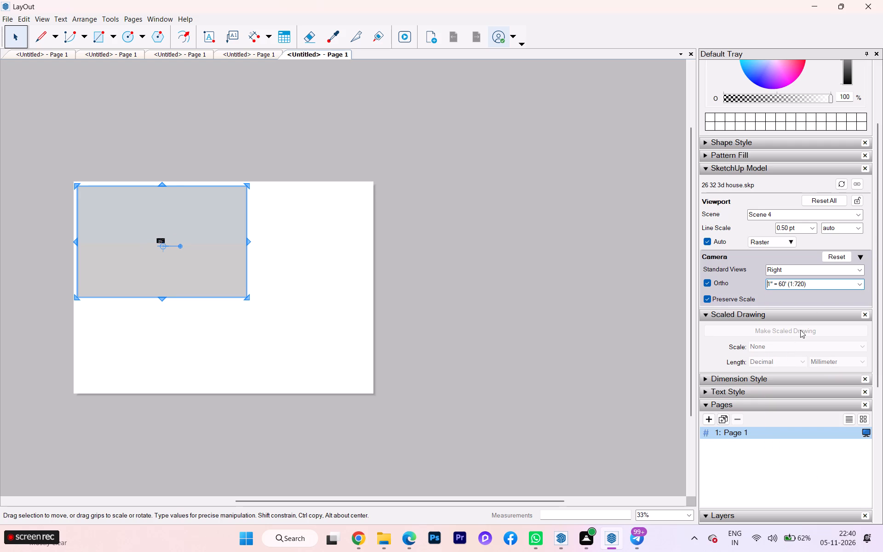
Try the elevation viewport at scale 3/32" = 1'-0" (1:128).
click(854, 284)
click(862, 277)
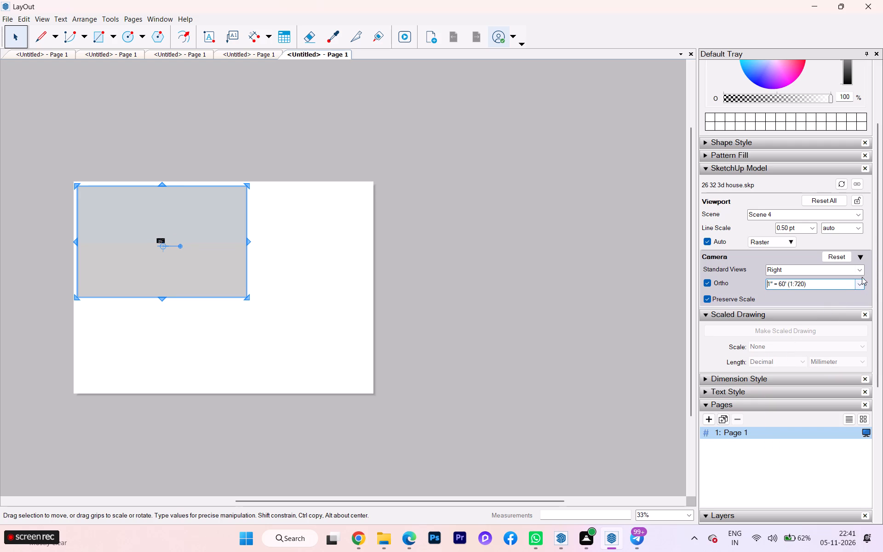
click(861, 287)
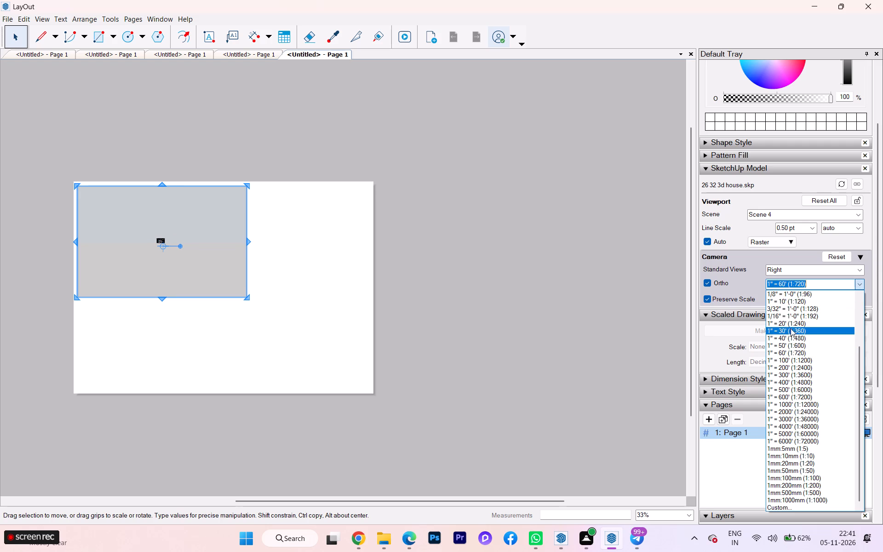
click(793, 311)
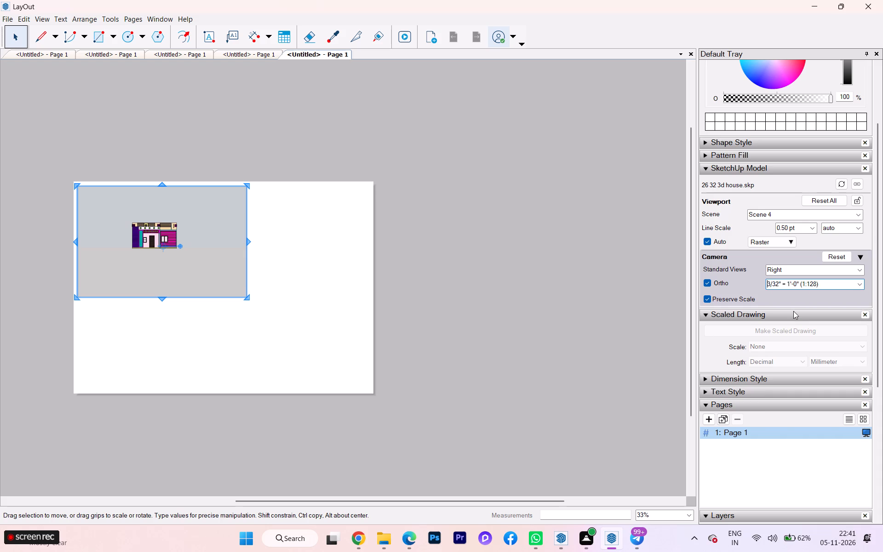
Set the elevation viewport's scale to 1/16" = 1'-0" (1:192).
click(860, 283)
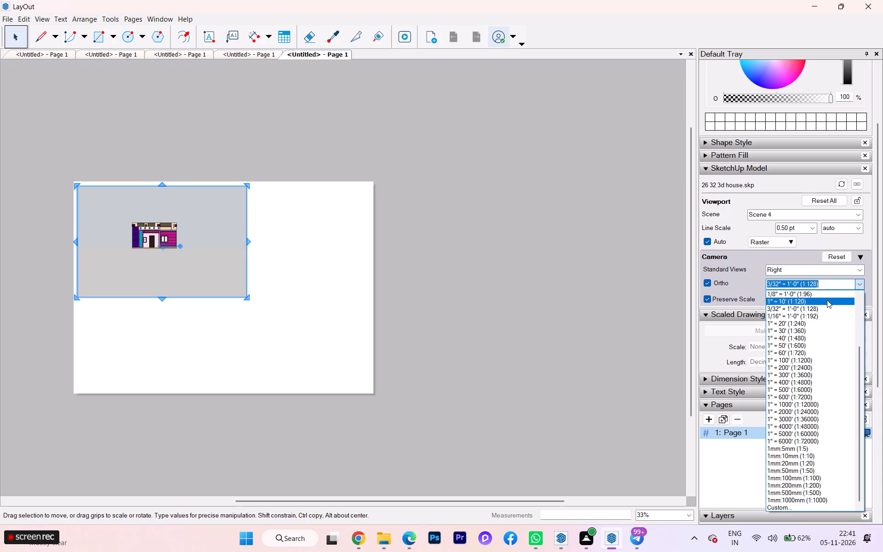
click(790, 315)
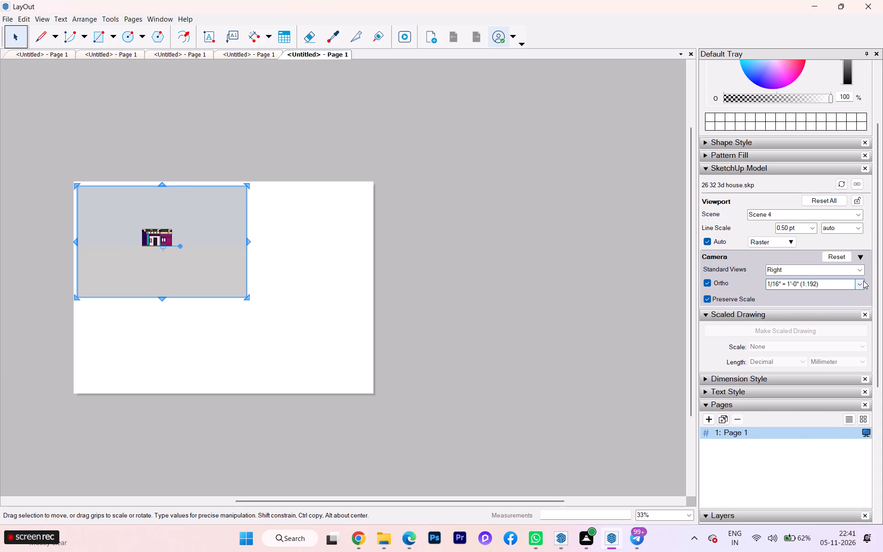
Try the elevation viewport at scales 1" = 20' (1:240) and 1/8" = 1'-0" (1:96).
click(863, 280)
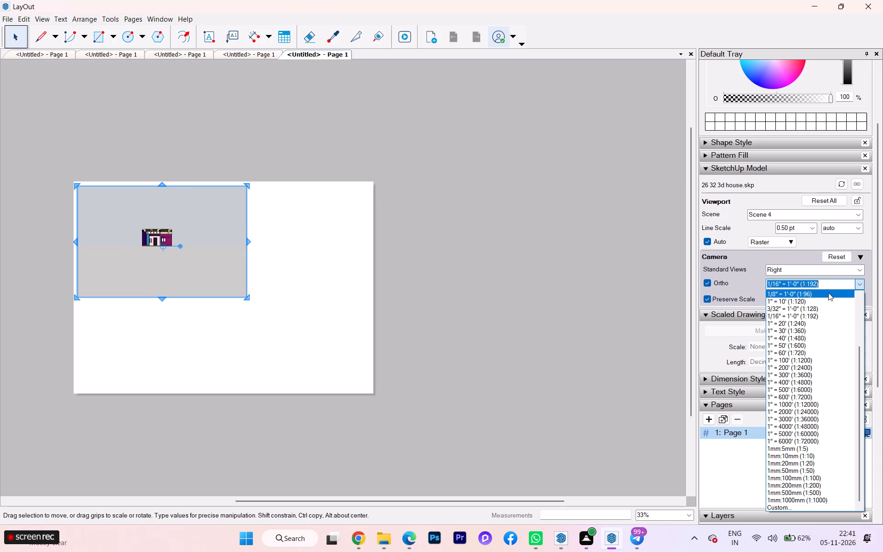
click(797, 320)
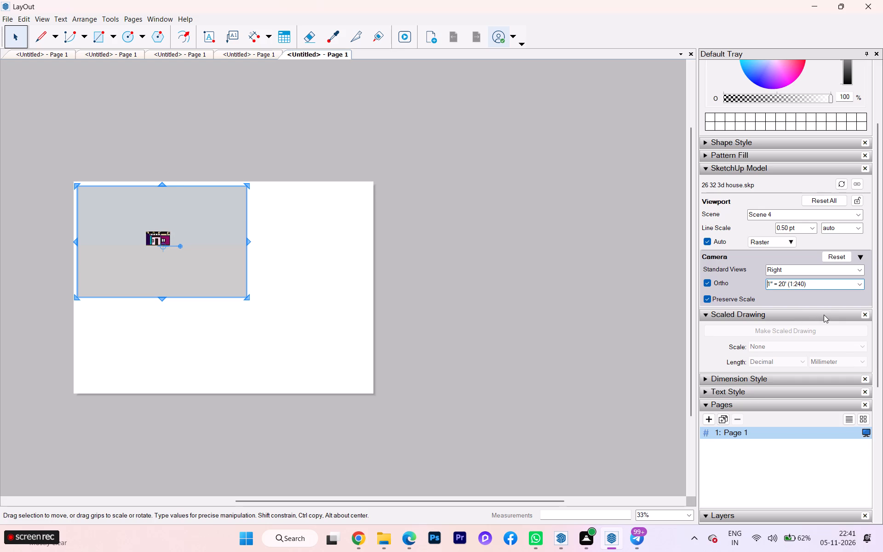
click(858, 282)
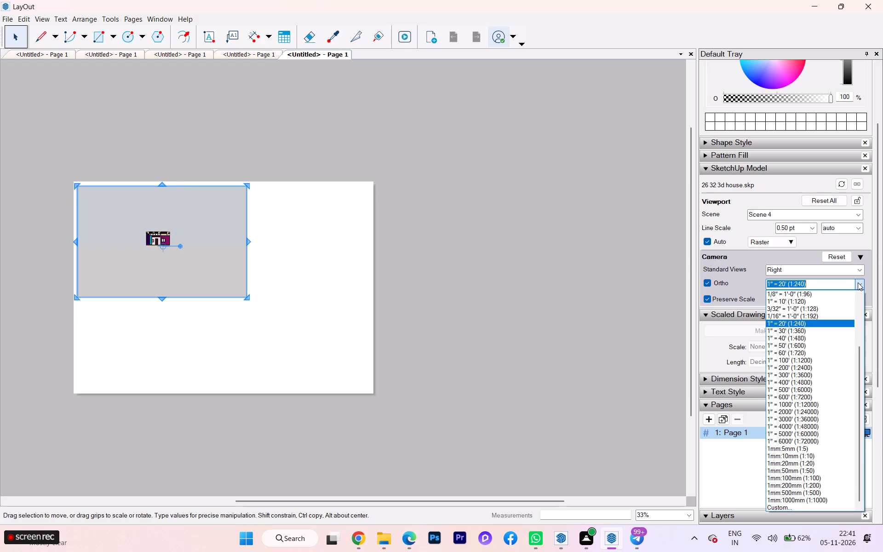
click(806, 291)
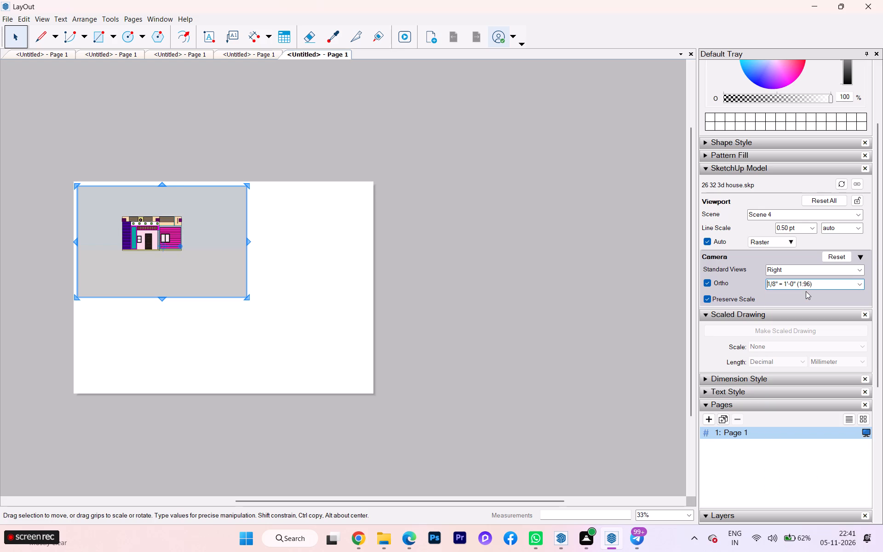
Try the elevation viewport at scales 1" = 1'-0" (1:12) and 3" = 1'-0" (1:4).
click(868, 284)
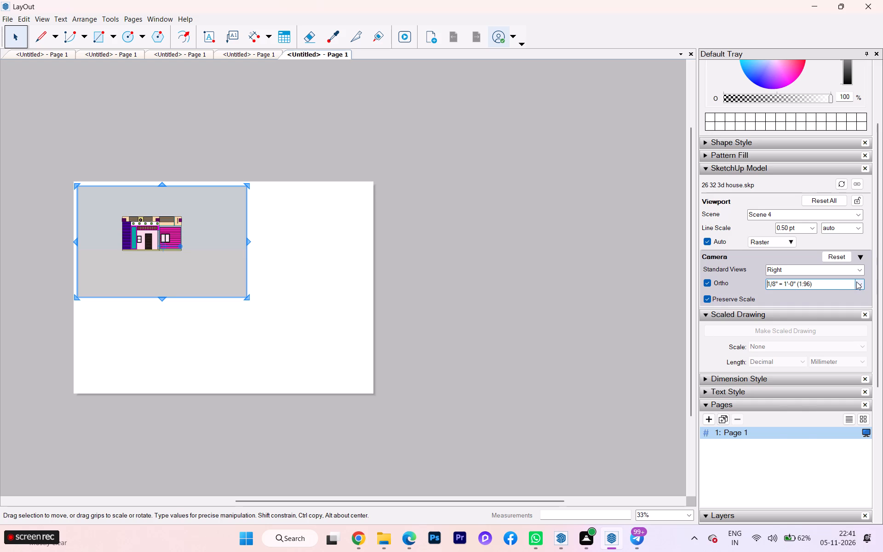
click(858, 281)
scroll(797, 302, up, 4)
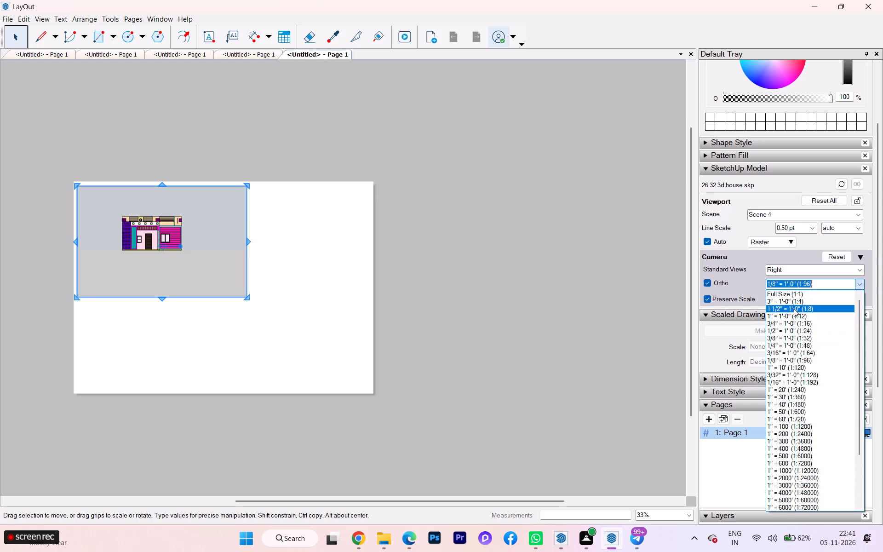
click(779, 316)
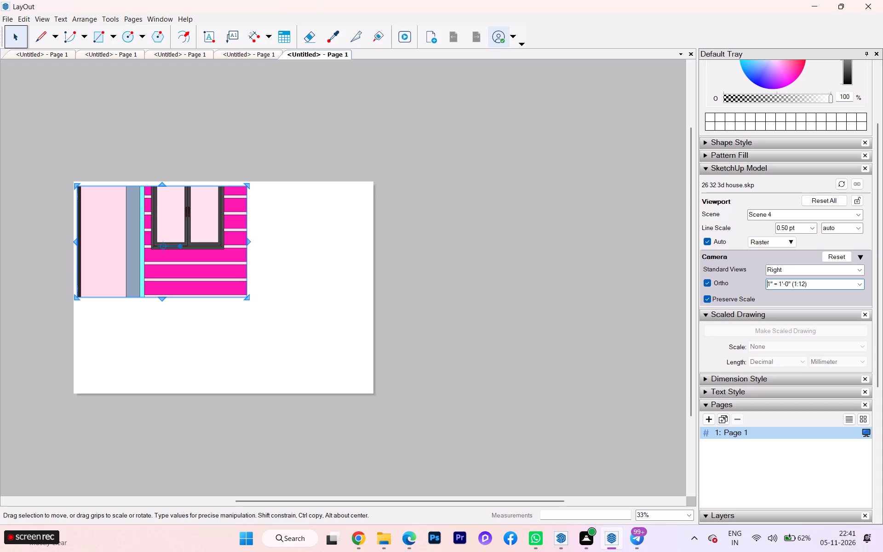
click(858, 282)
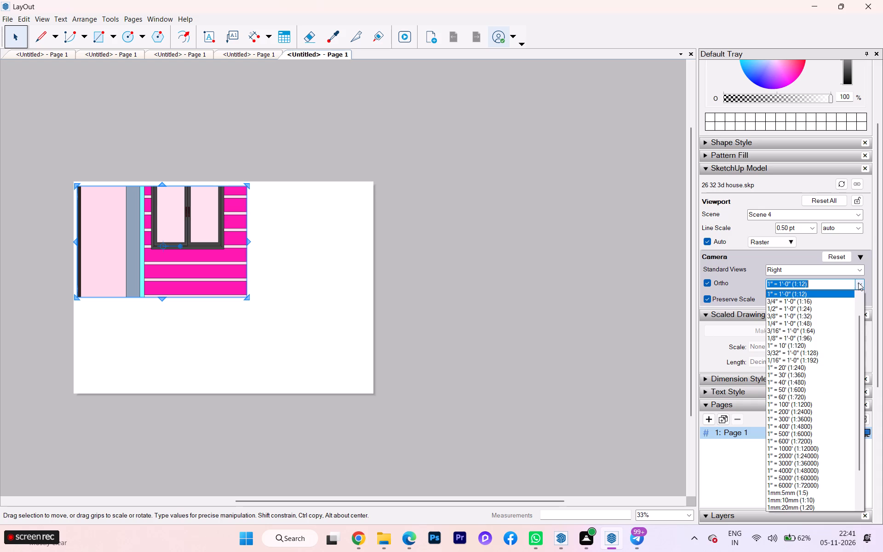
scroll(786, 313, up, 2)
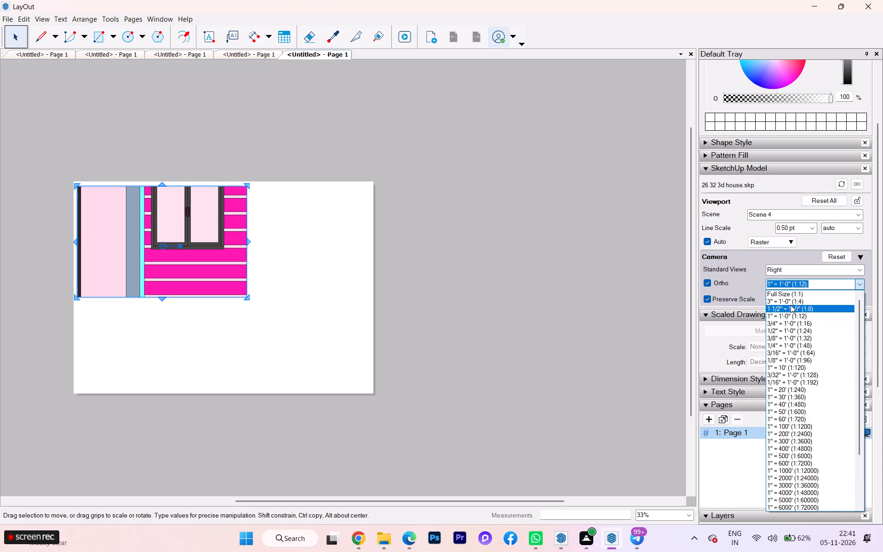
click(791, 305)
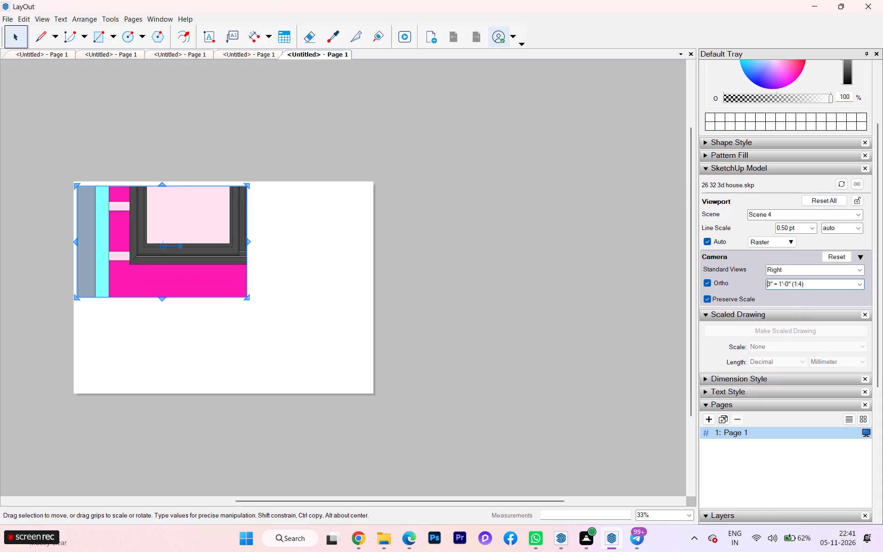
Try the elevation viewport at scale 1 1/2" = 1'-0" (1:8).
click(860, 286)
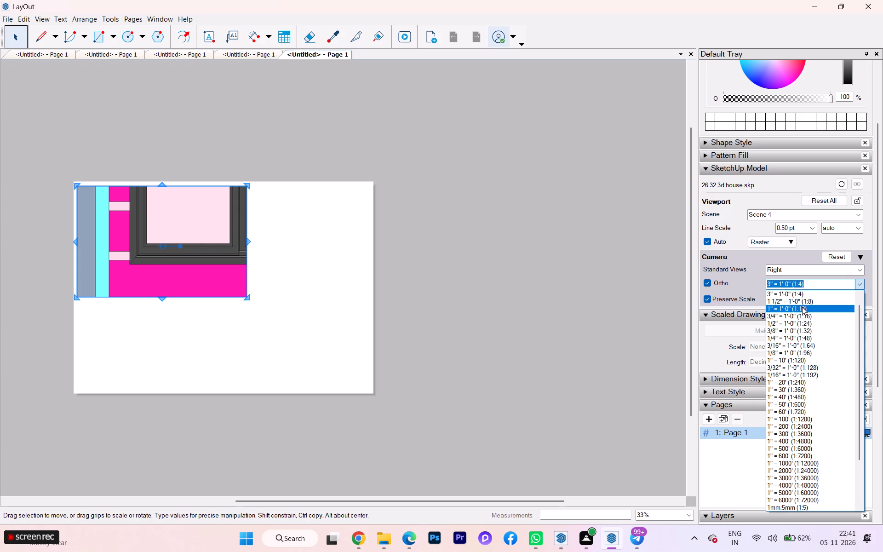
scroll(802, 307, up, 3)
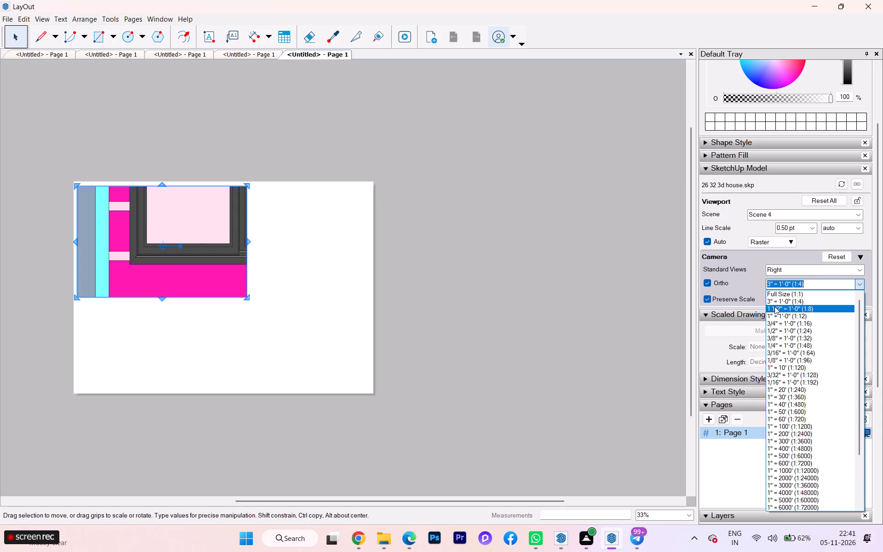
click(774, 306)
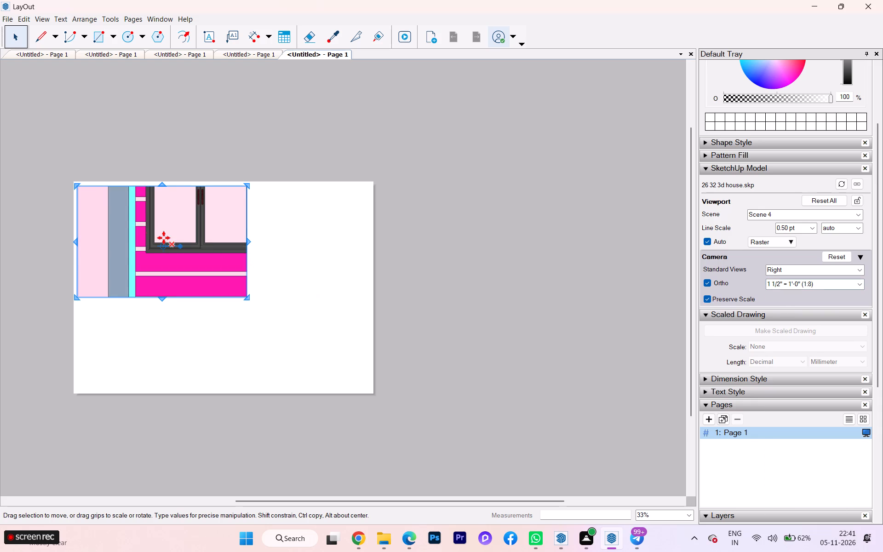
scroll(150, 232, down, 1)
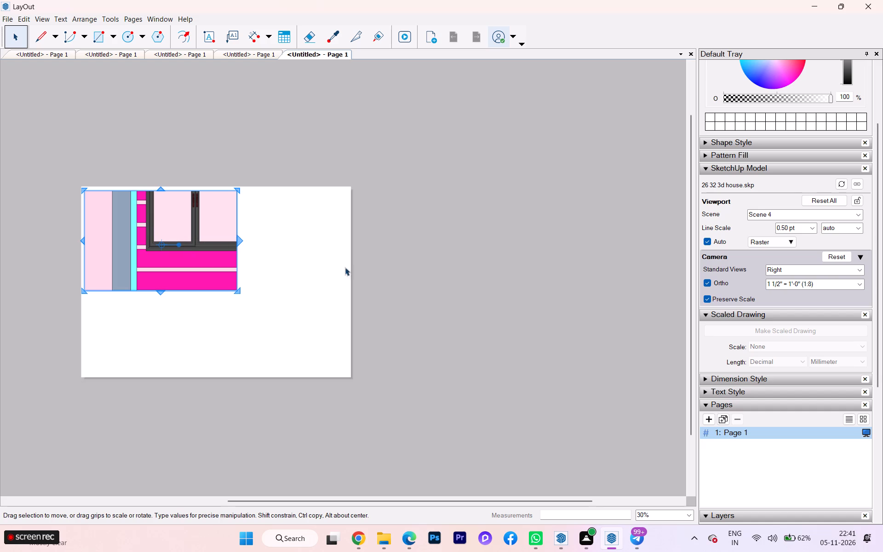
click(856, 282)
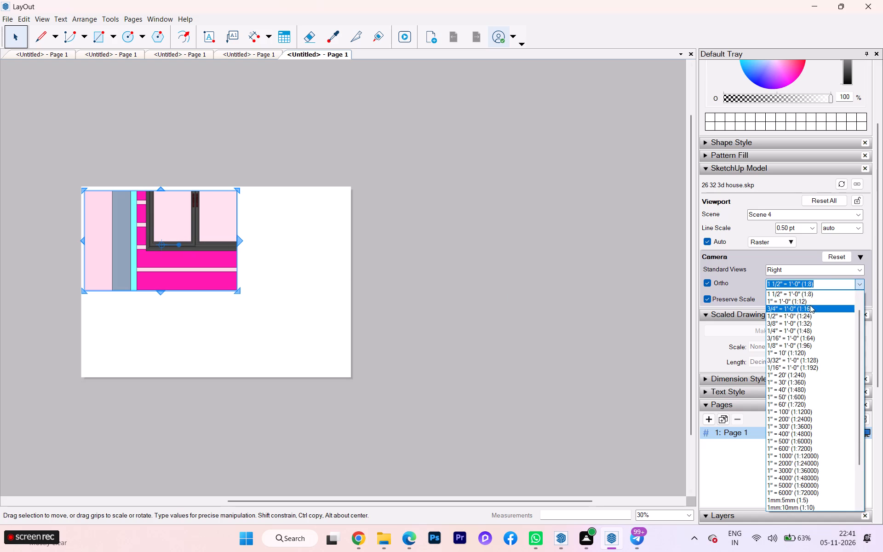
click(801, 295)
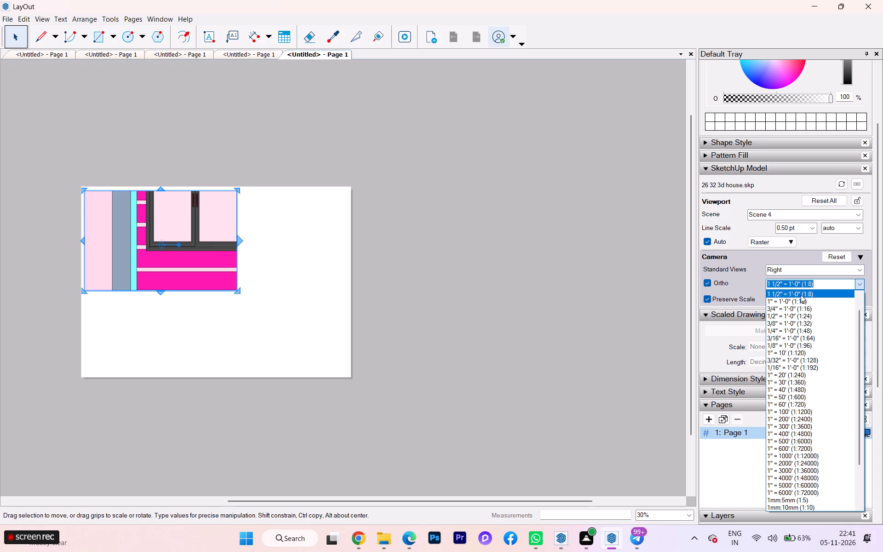
Set the elevation viewport's scale to 1/2" = 1'-0" (1:24).
click(859, 284)
scroll(774, 304, up, 2)
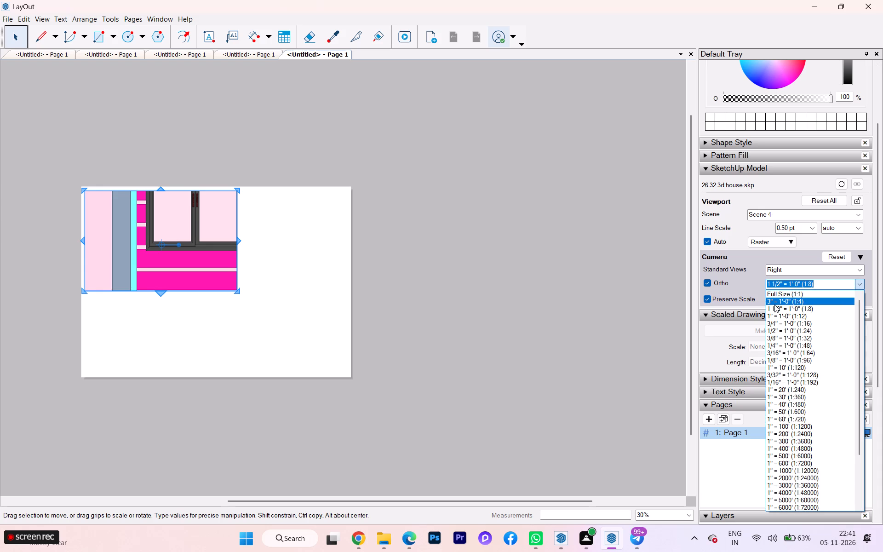
click(776, 329)
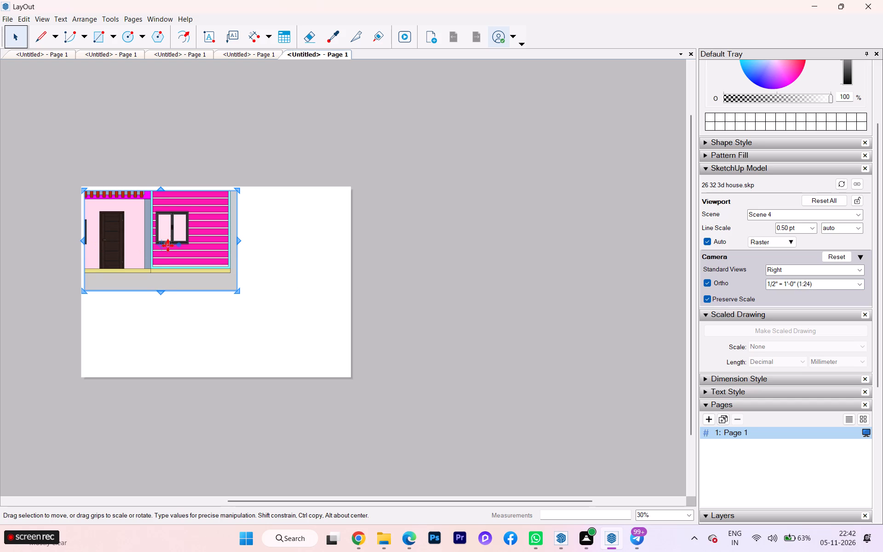
Examine how the elevation fits its viewport and the sheet, looking closely at the door and window area.
scroll(167, 245, down, 1)
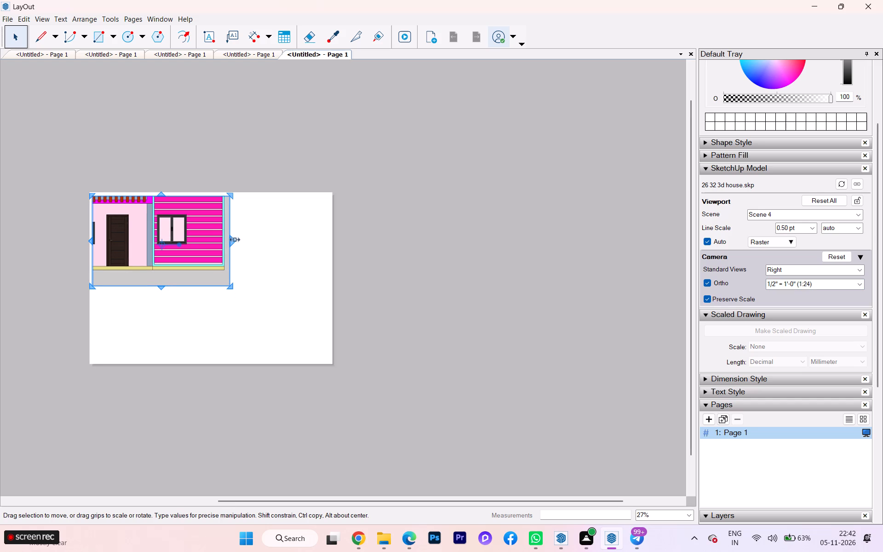
scroll(289, 279, down, 2)
scroll(288, 278, up, 2)
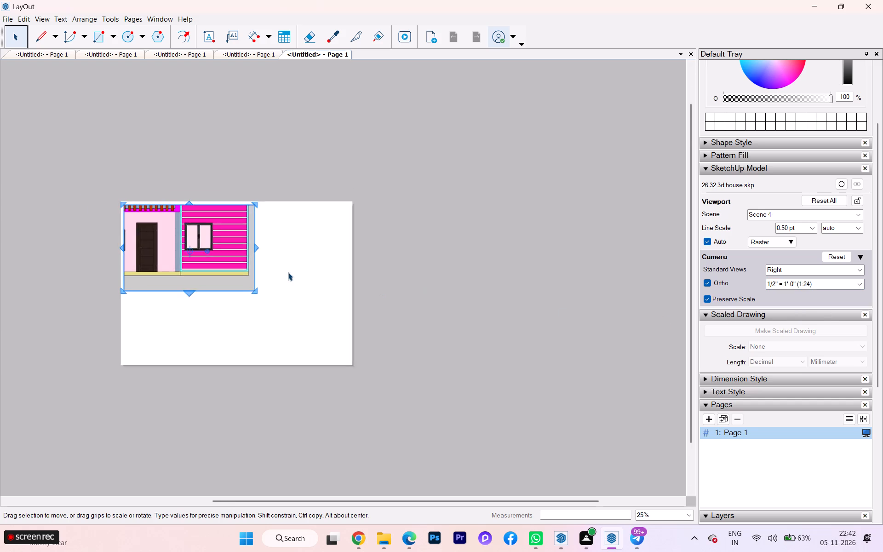
scroll(288, 272, up, 3)
scroll(611, 251, down, 3)
scroll(406, 243, up, 1)
scroll(406, 243, down, 7)
scroll(406, 243, up, 2)
scroll(333, 247, up, 2)
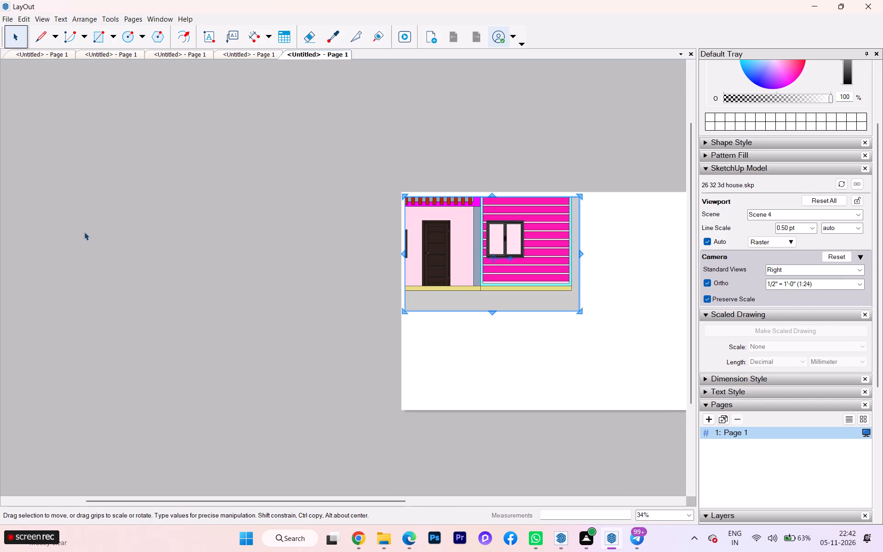
scroll(699, 310, up, 3)
scroll(607, 311, up, 5)
scroll(607, 311, down, 1)
scroll(607, 311, up, 3)
scroll(543, 309, up, 6)
scroll(338, 298, down, 3)
scroll(255, 299, up, 1)
scroll(241, 300, down, 1)
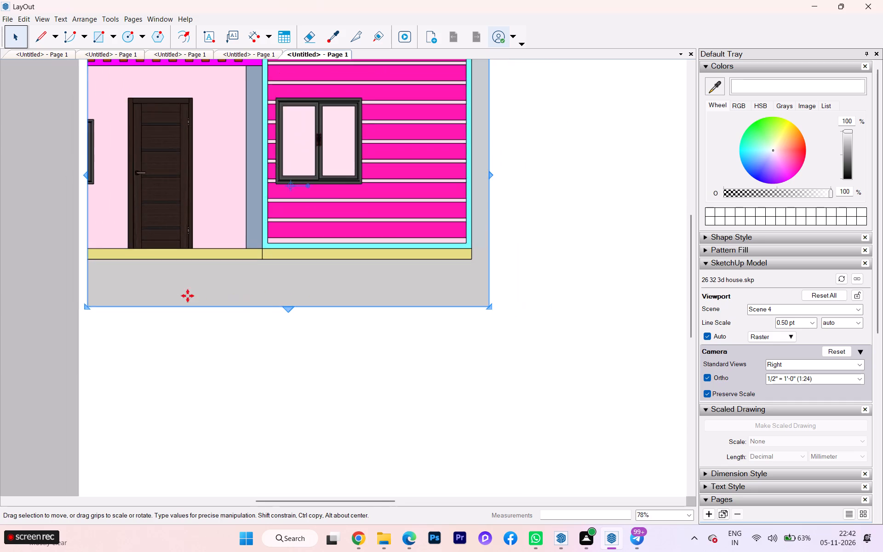
scroll(168, 290, down, 5)
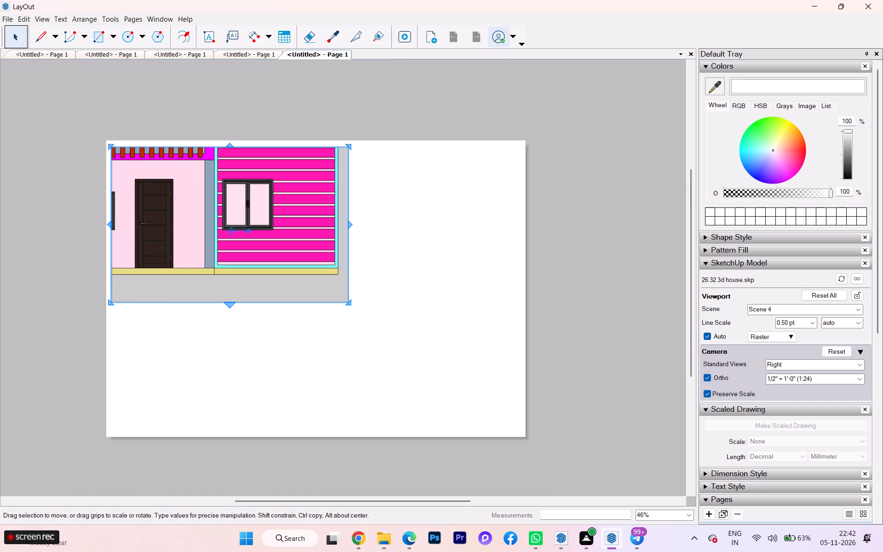
Switch the elevation viewport's rendering mode to Vector.
click(791, 338)
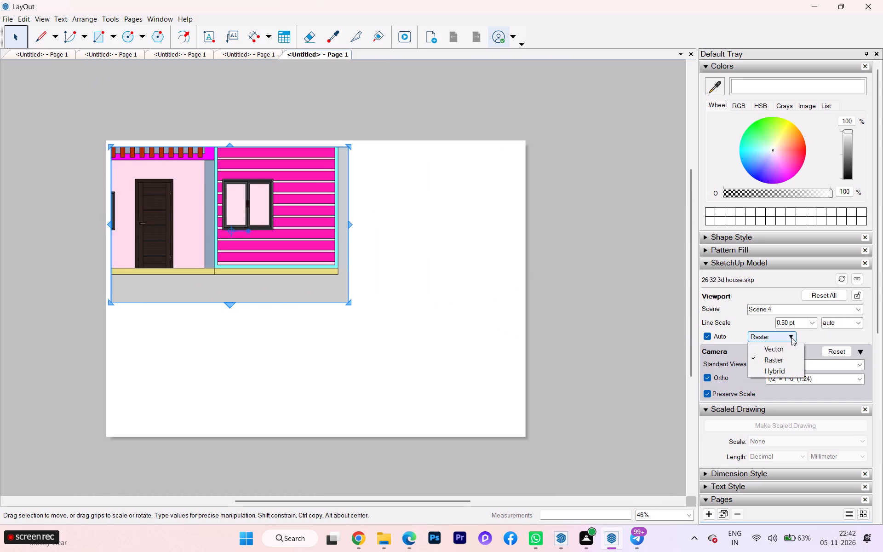
click(777, 346)
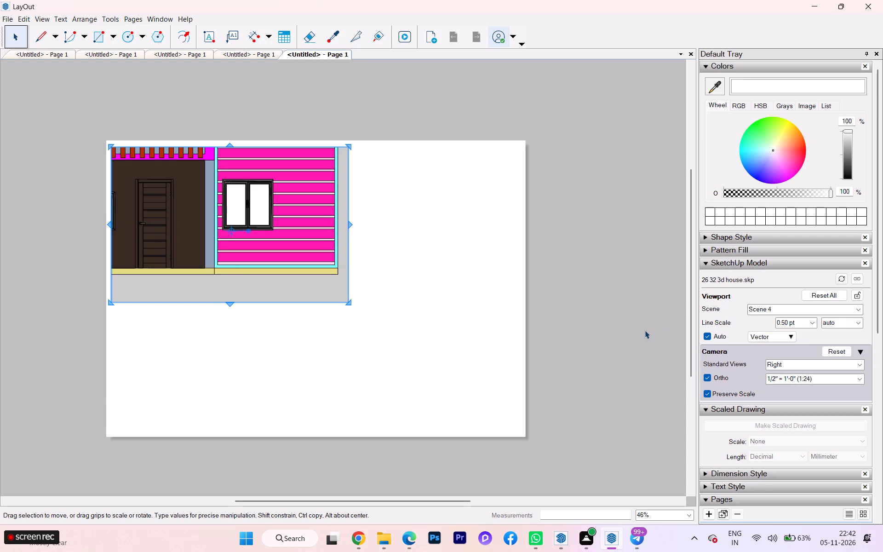
scroll(225, 270, down, 1)
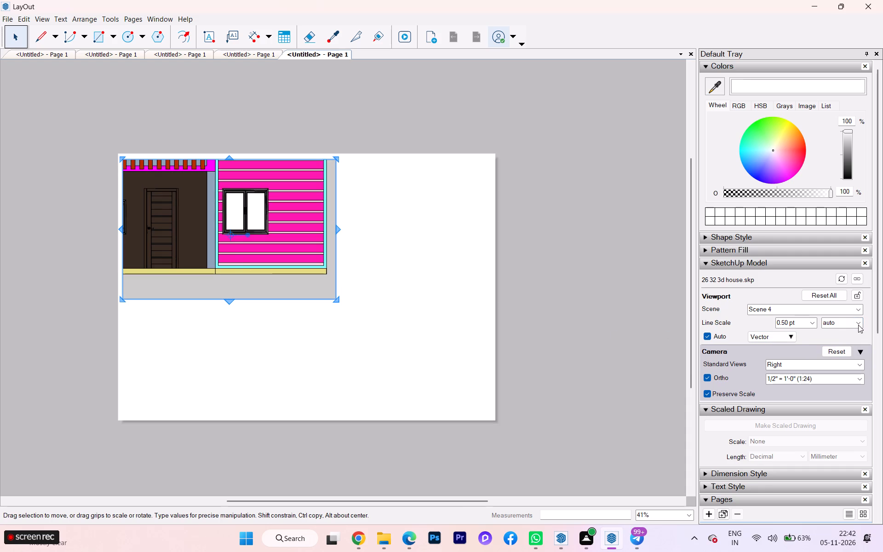
Add a custom model scale of 1 ft on paper to 12 in in the model.
click(863, 380)
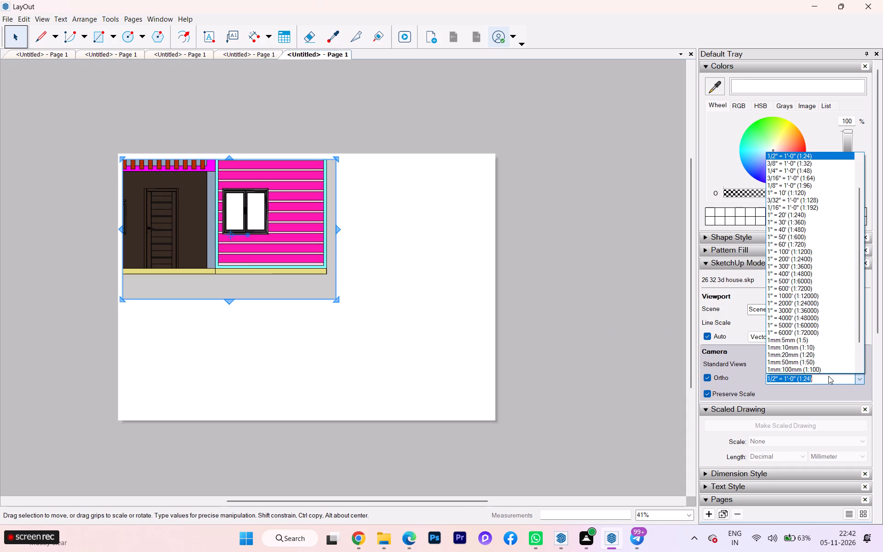
scroll(804, 363, down, 4)
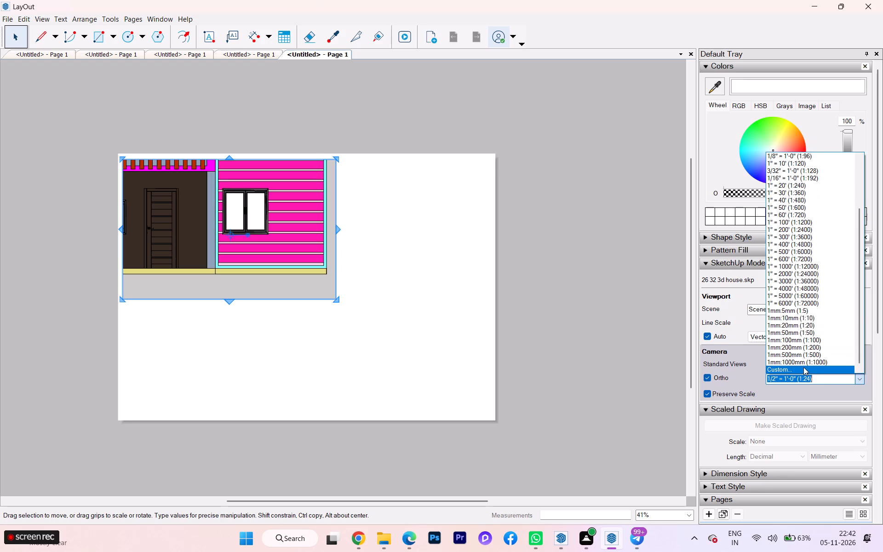
click(803, 367)
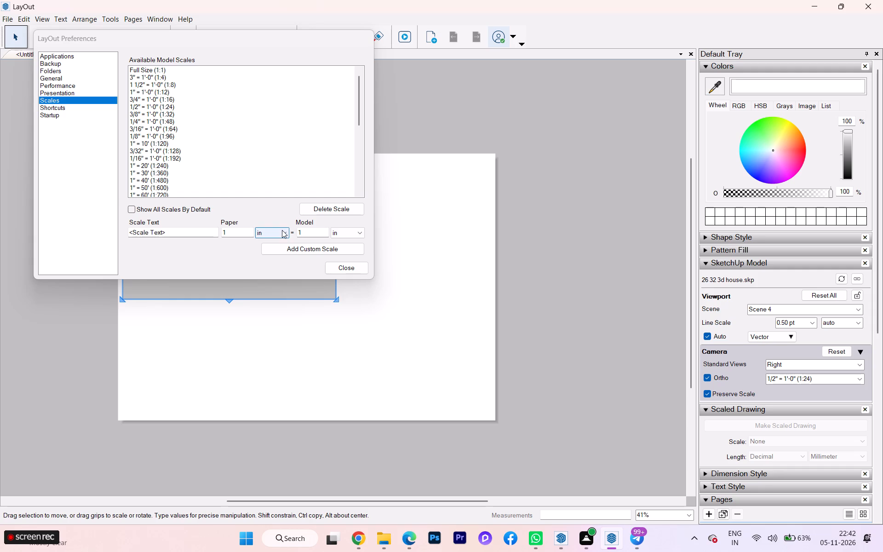
click(358, 227)
click(360, 230)
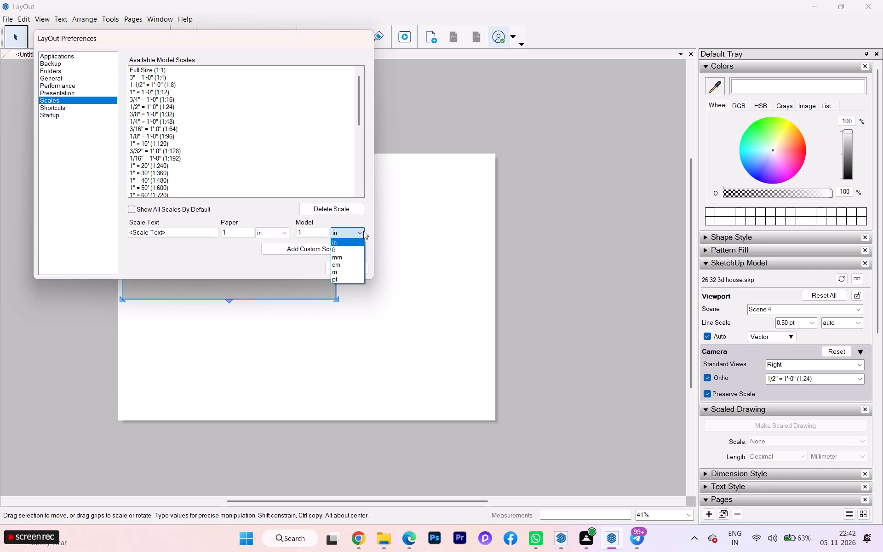
click(318, 231)
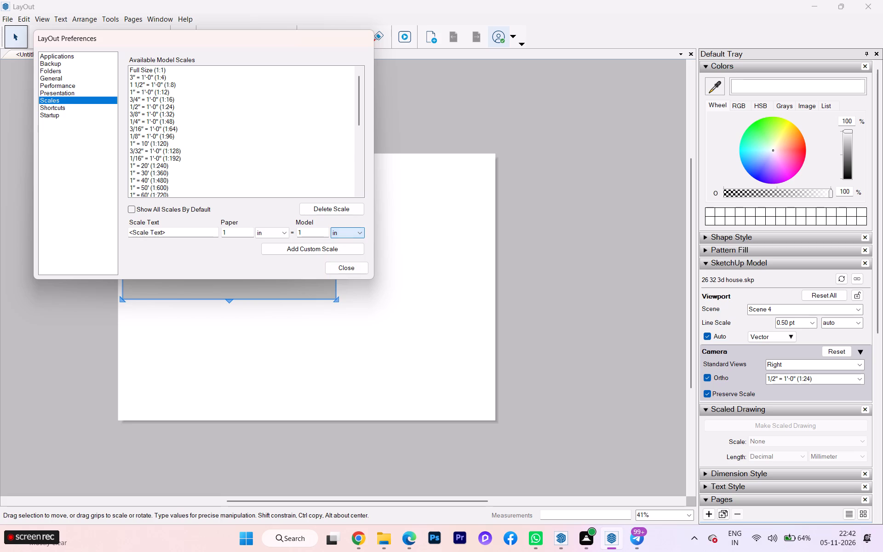
click(313, 233)
key(BackSpace)
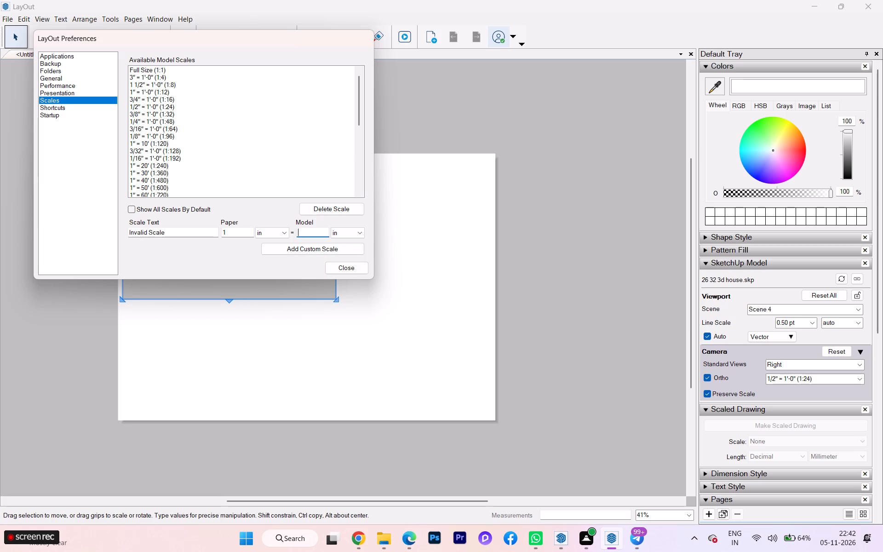
text(12)
click(353, 234)
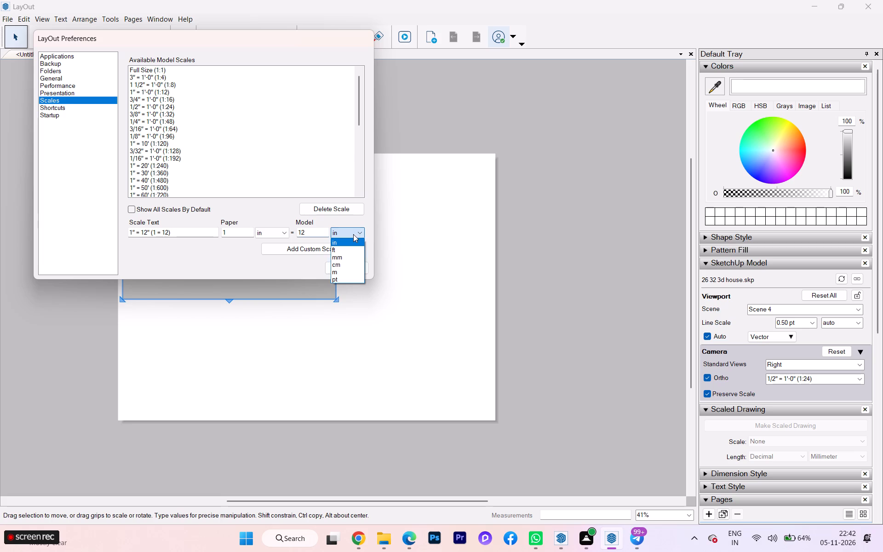
click(340, 250)
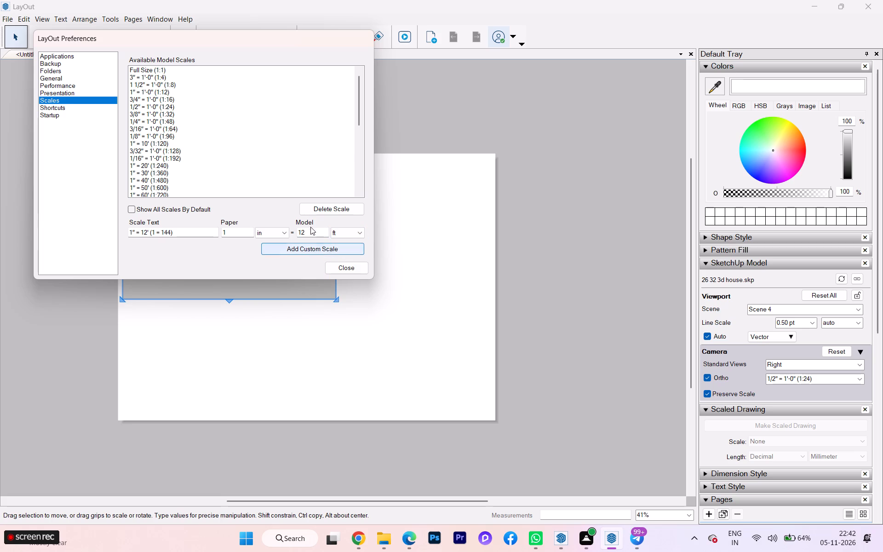
click(358, 230)
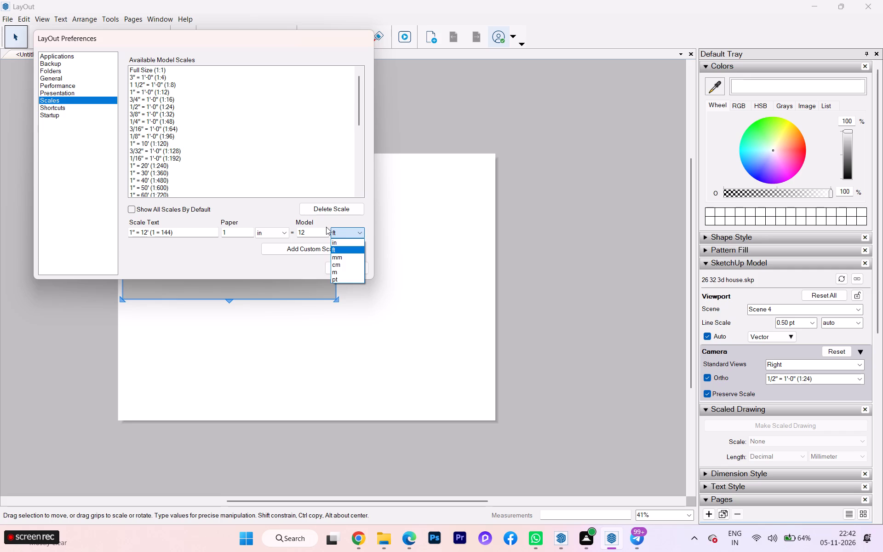
click(288, 234)
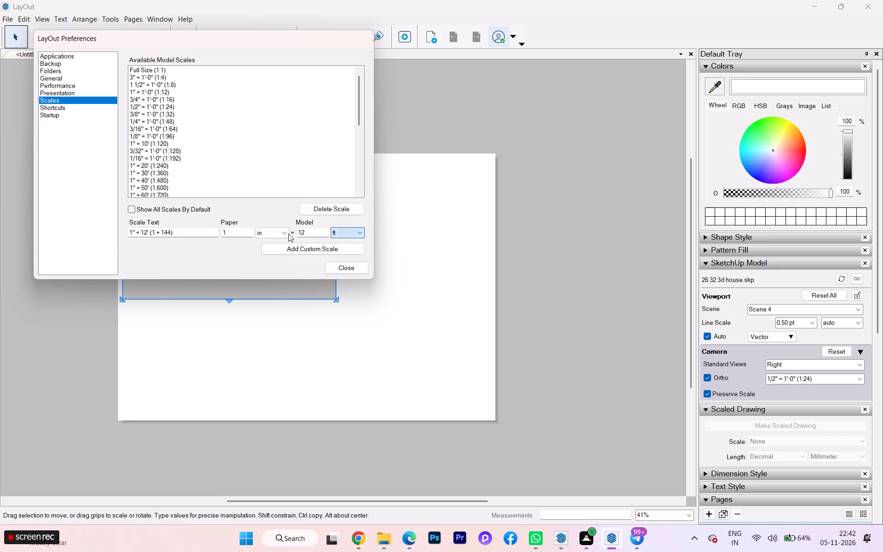
click(288, 233)
click(271, 249)
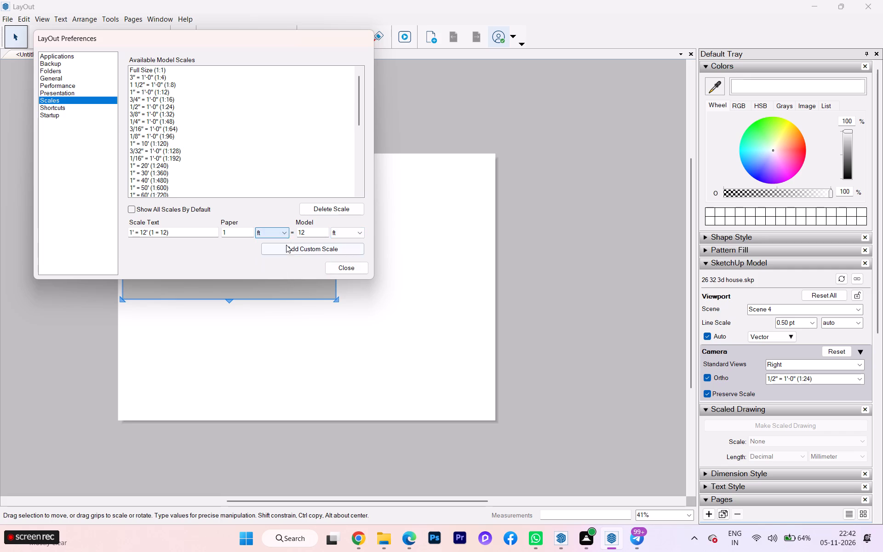
click(362, 234)
click(342, 240)
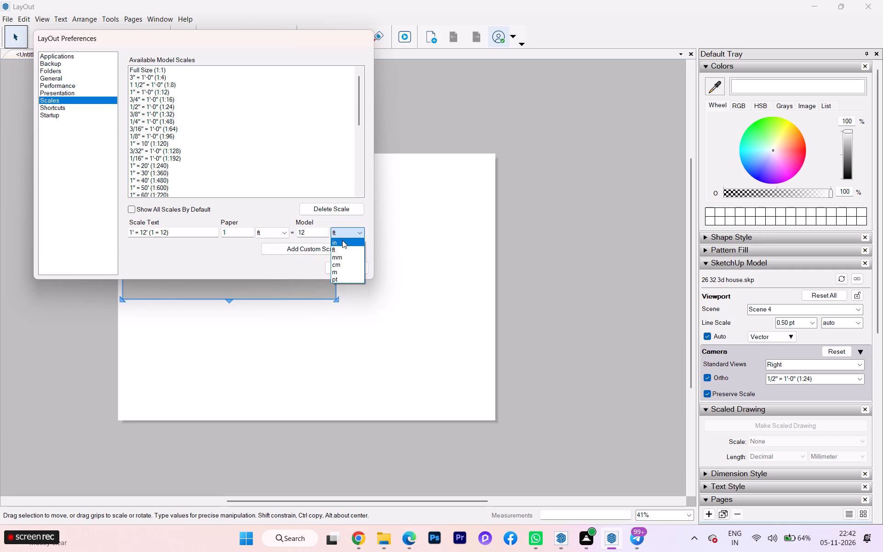
click(313, 250)
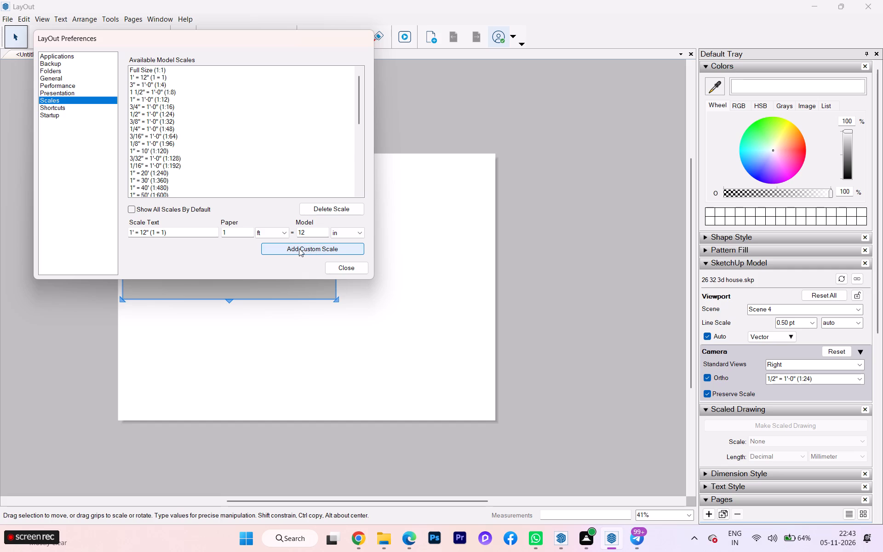
click(341, 267)
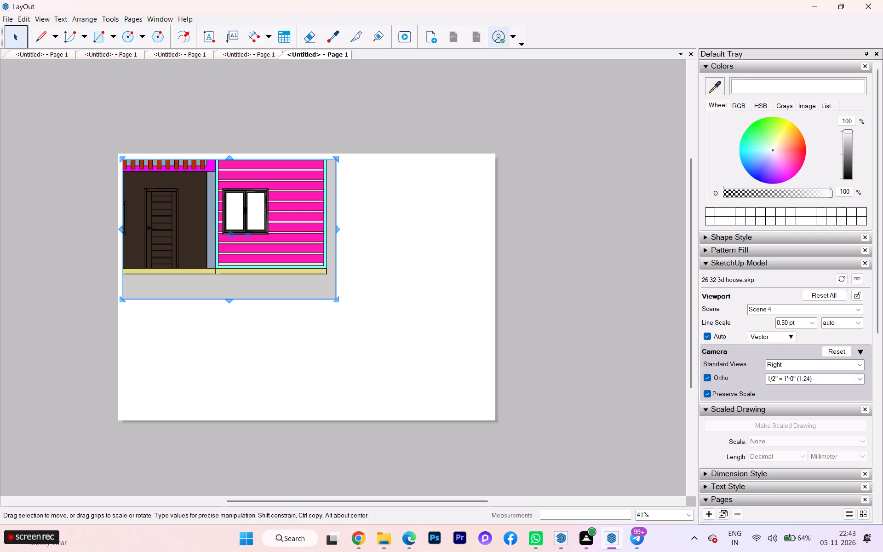
Set the elevation viewport's scale to the custom 1' = 12" (1 = 1).
click(863, 380)
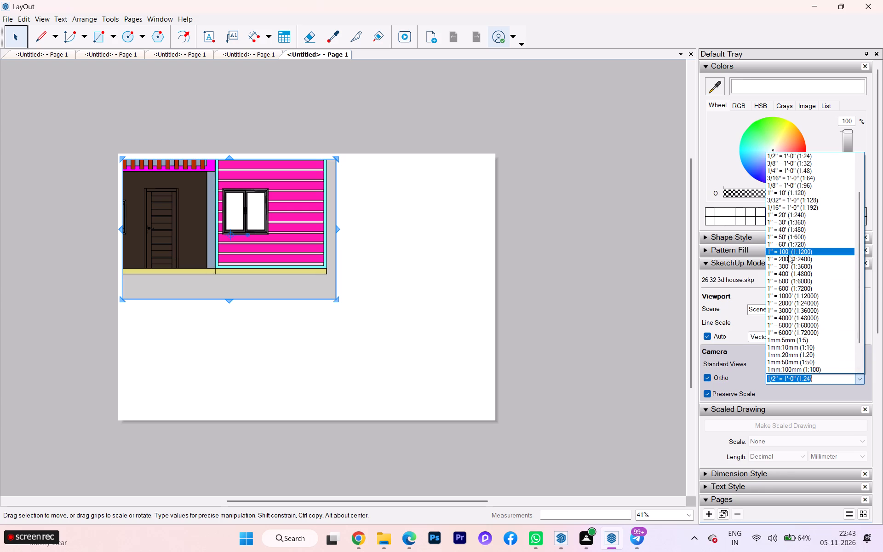
scroll(785, 196, up, 4)
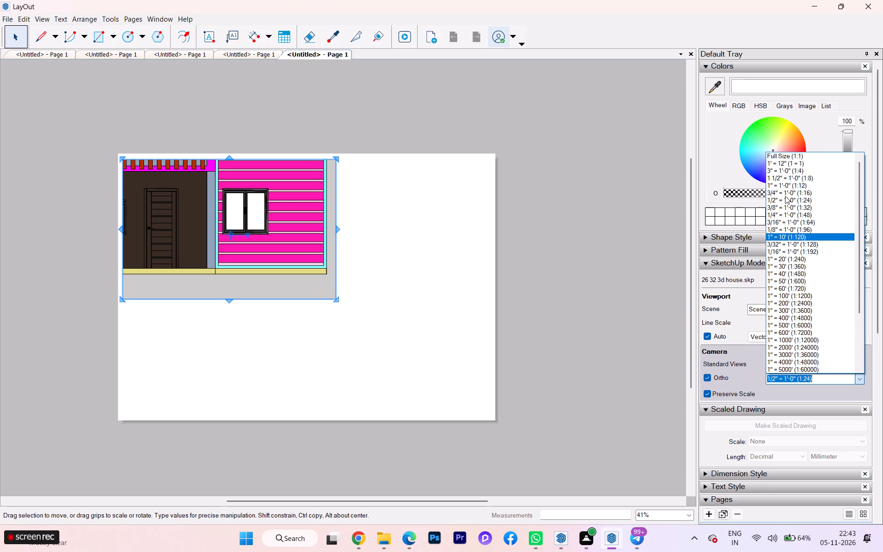
scroll(785, 196, up, 1)
click(795, 162)
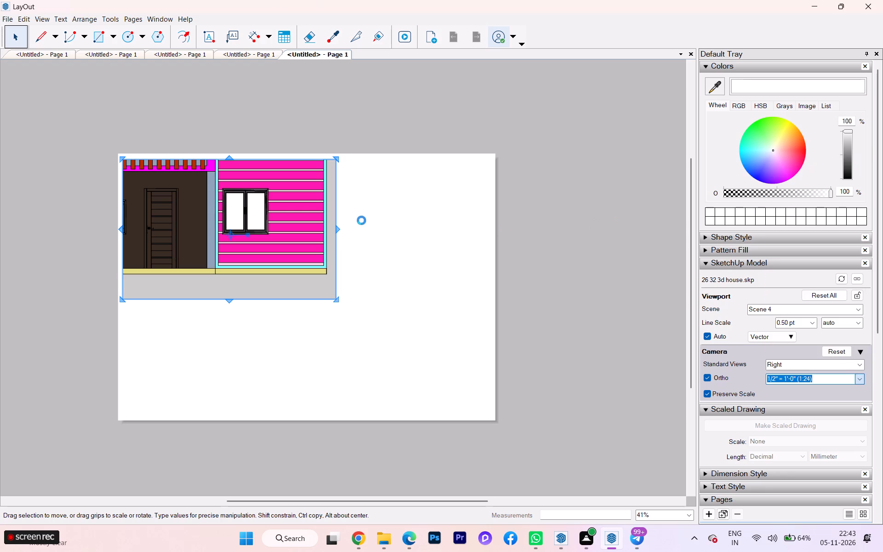
scroll(218, 274, down, 2)
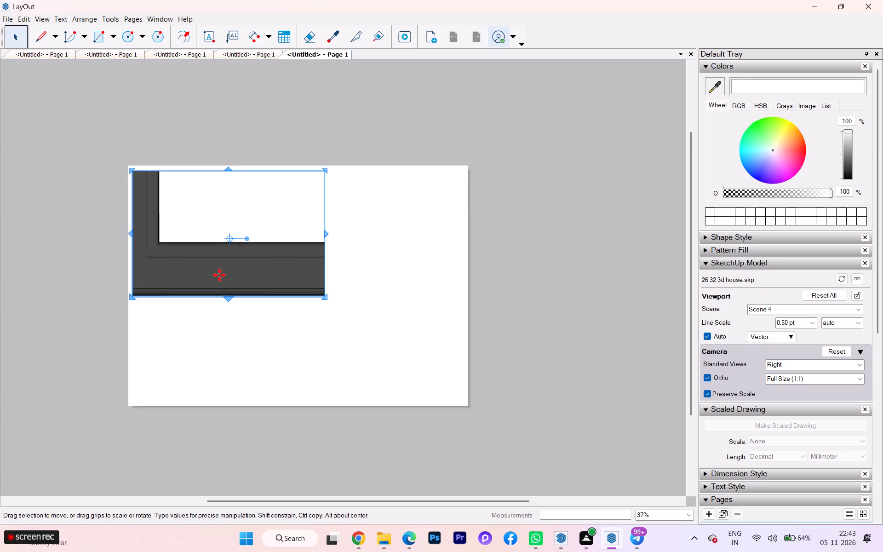
scroll(218, 274, down, 1)
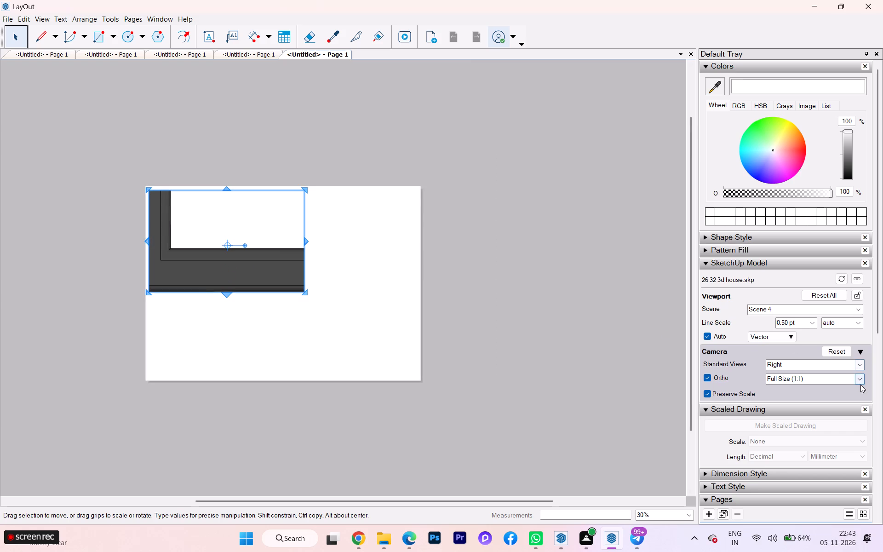
Add another custom model scale of 1 in on paper to 34.8 mm in the model.
click(860, 377)
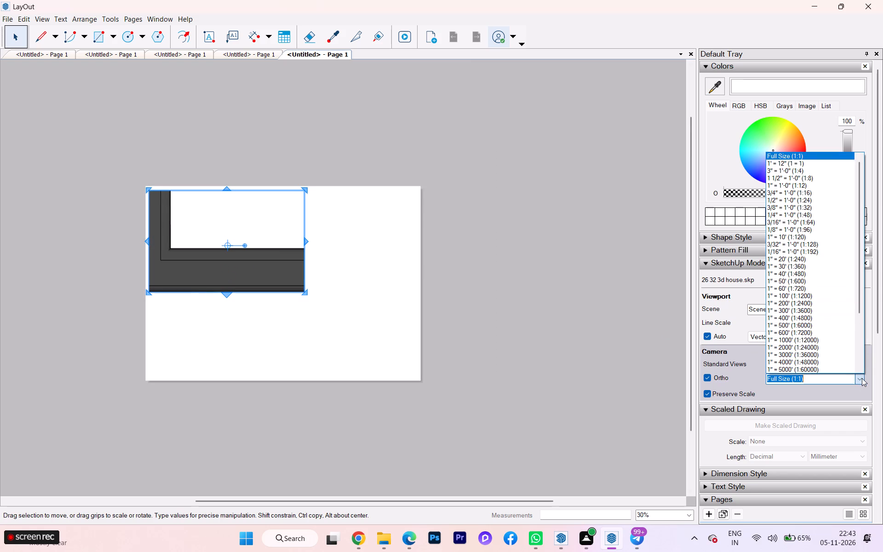
scroll(801, 170, up, 3)
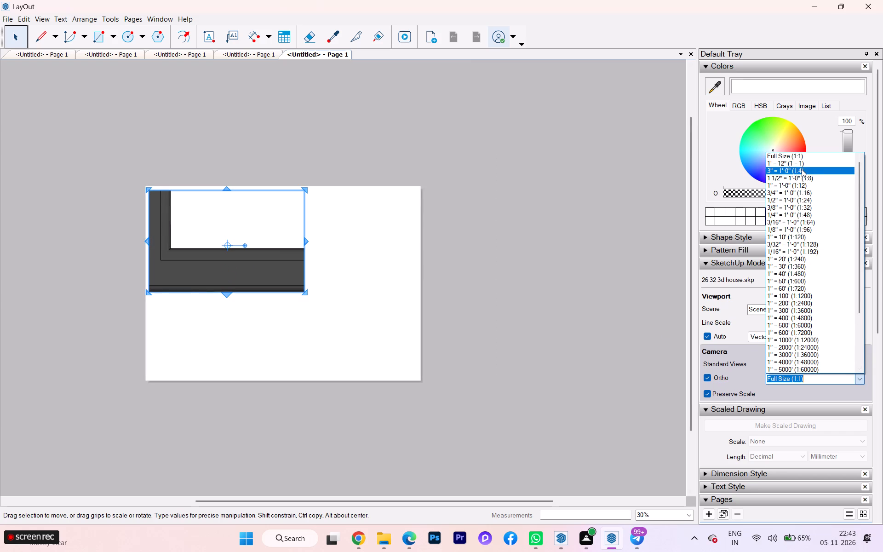
scroll(806, 369, down, 3)
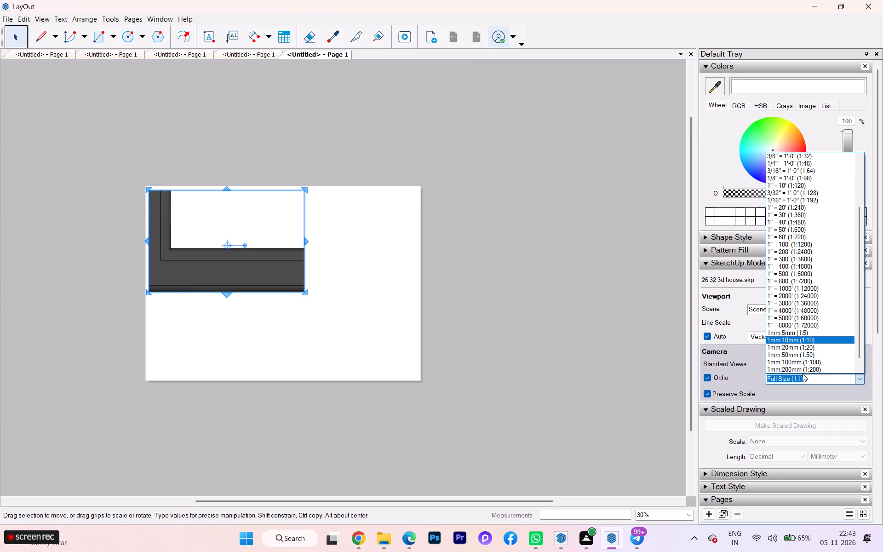
scroll(803, 374, down, 1)
scroll(803, 374, up, 2)
scroll(803, 374, down, 3)
scroll(785, 322, up, 1)
scroll(784, 321, down, 2)
scroll(784, 321, up, 3)
scroll(784, 321, down, 2)
scroll(784, 321, up, 1)
scroll(784, 321, down, 16)
scroll(791, 320, up, 2)
scroll(791, 320, down, 2)
scroll(793, 338, up, 2)
scroll(793, 339, down, 2)
scroll(793, 342, up, 1)
scroll(793, 343, down, 2)
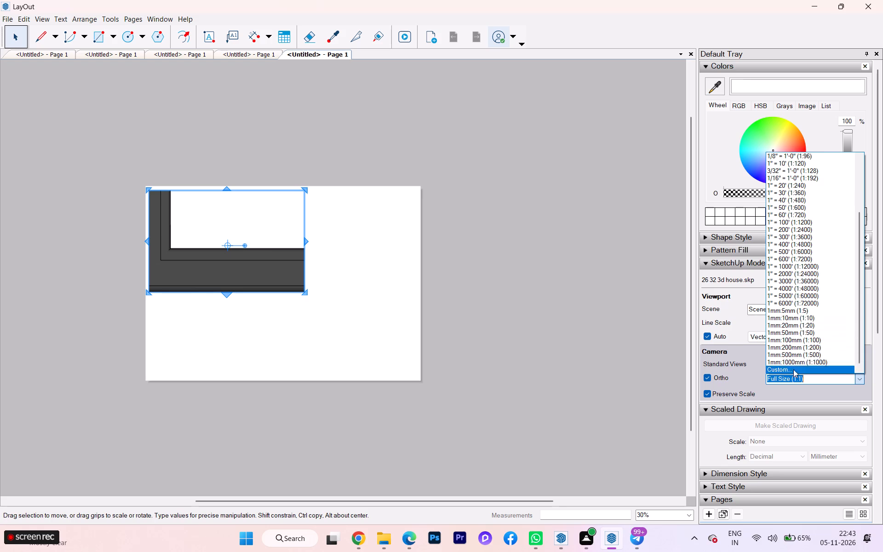
scroll(774, 358, down, 6)
click(774, 369)
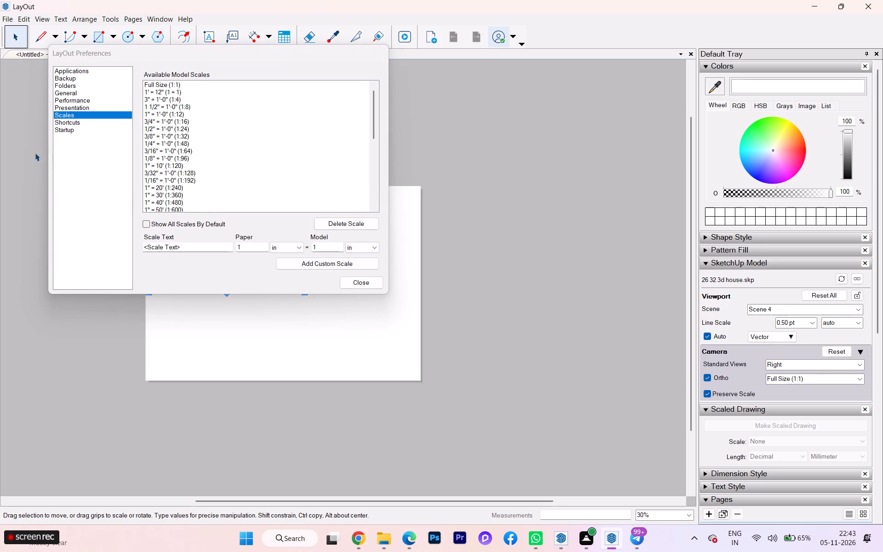
click(363, 249)
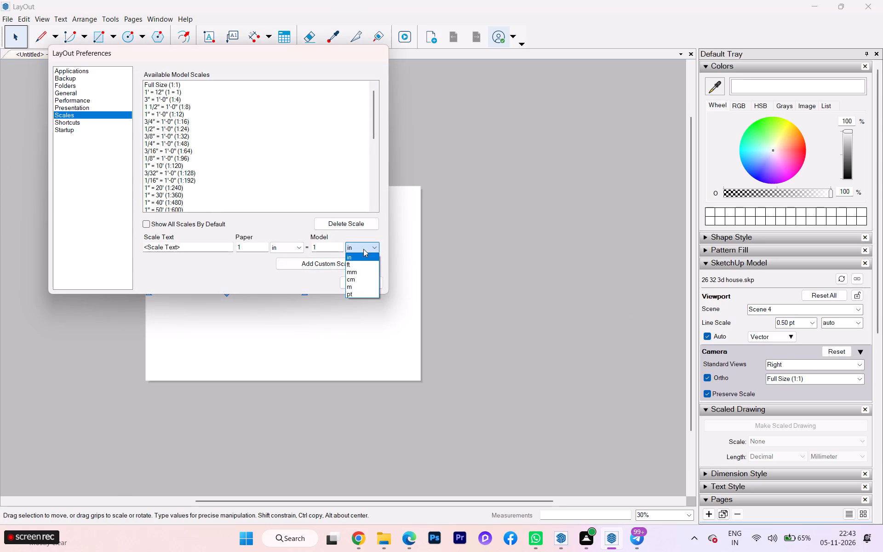
click(328, 247)
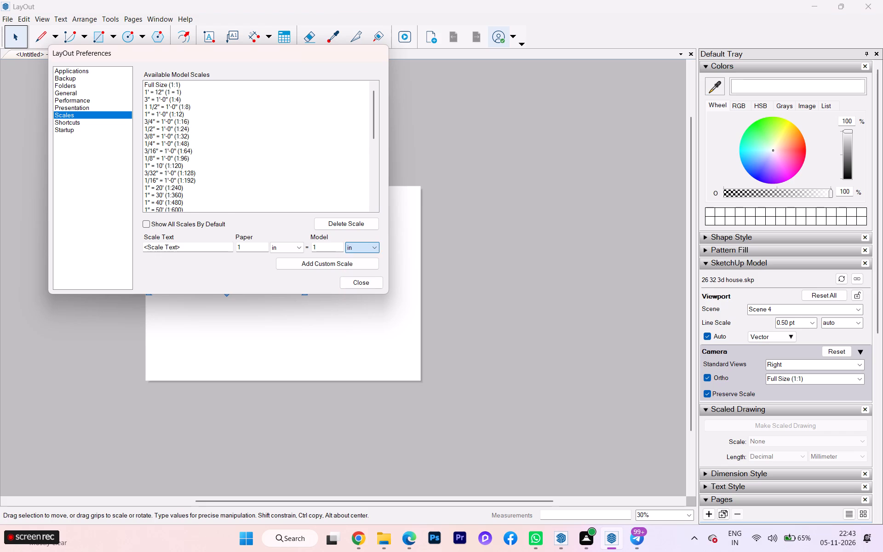
click(325, 251)
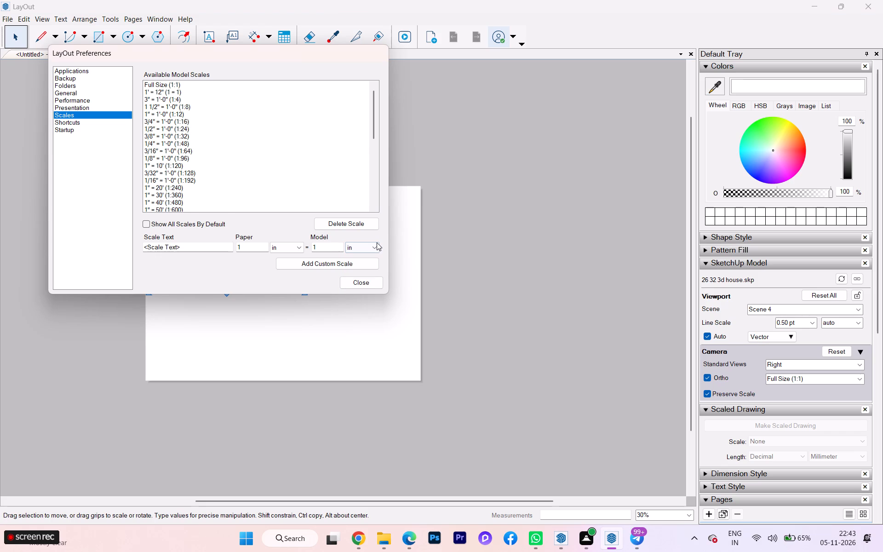
click(377, 242)
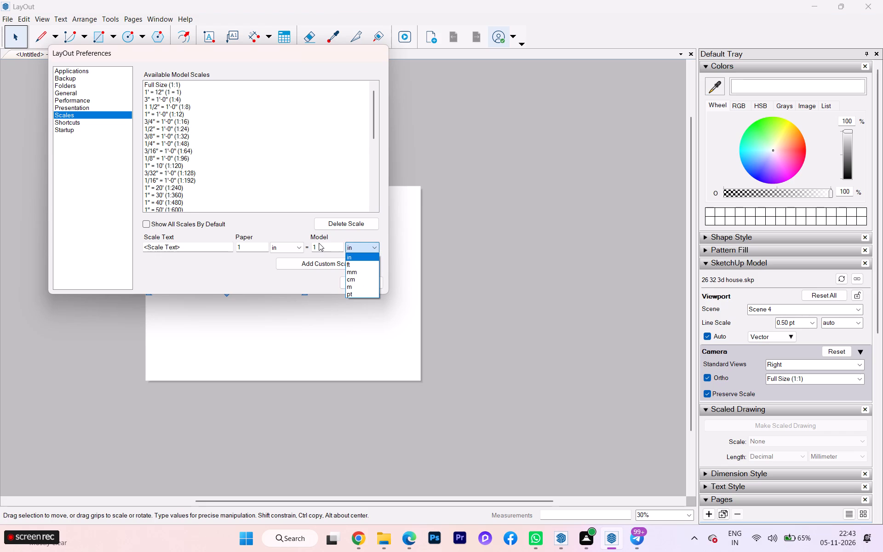
click(319, 243)
click(318, 244)
key(BackSpace)
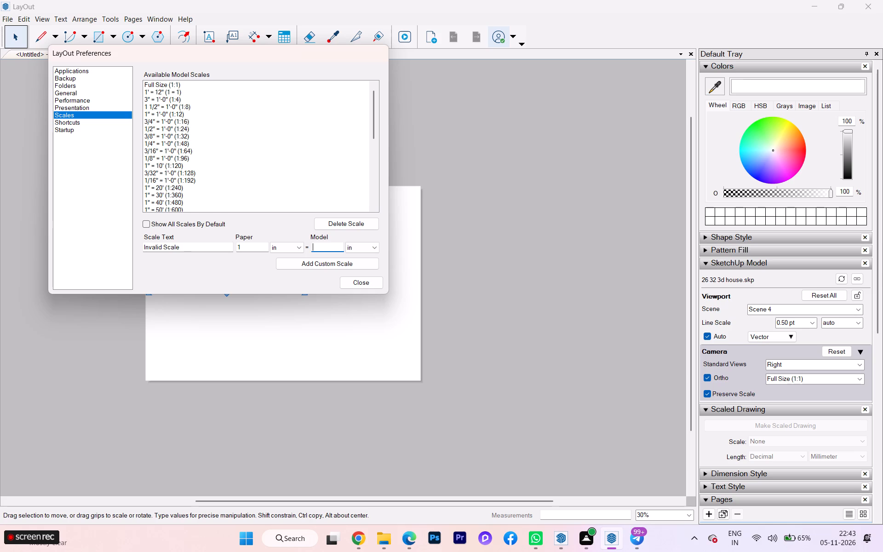
text(34)
key(period)
key(8)
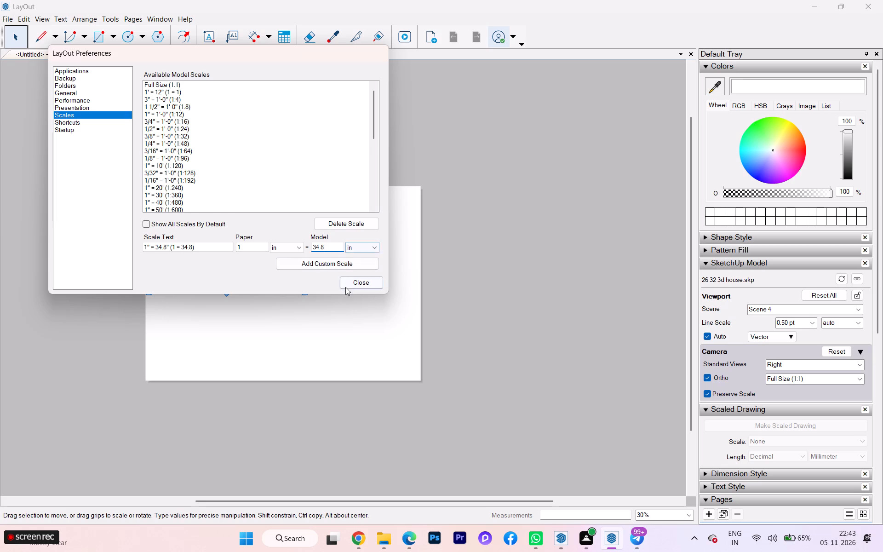
click(378, 246)
click(349, 270)
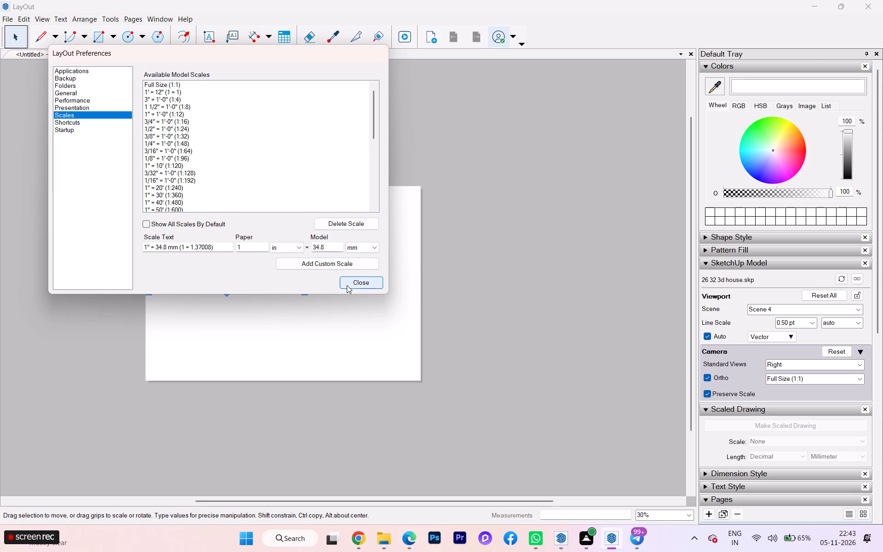
click(340, 263)
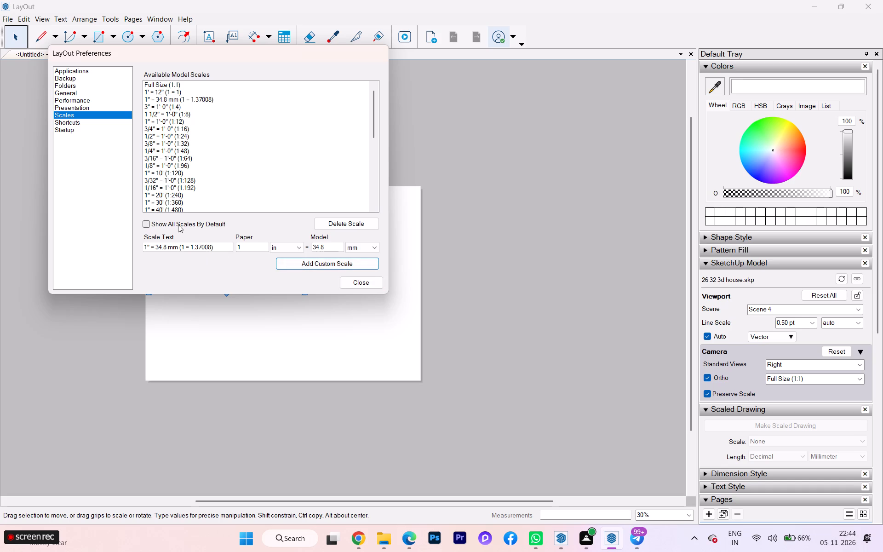
click(375, 285)
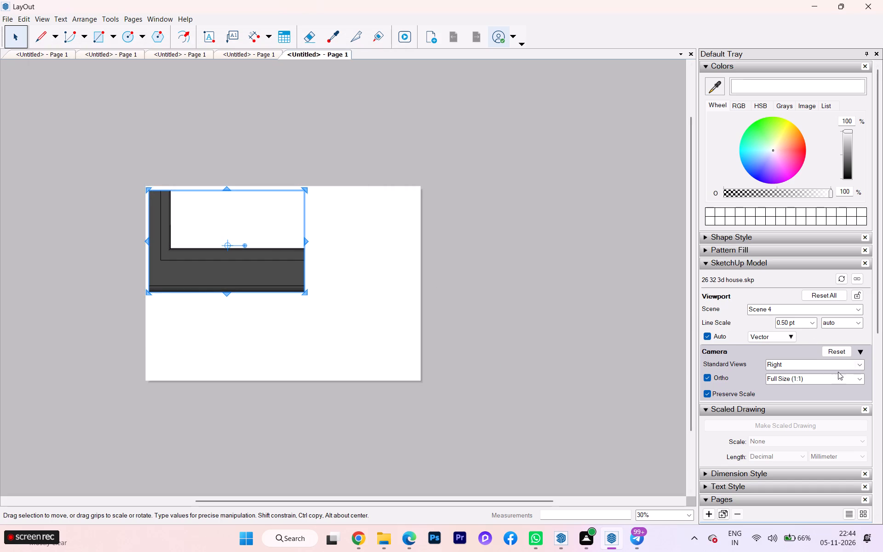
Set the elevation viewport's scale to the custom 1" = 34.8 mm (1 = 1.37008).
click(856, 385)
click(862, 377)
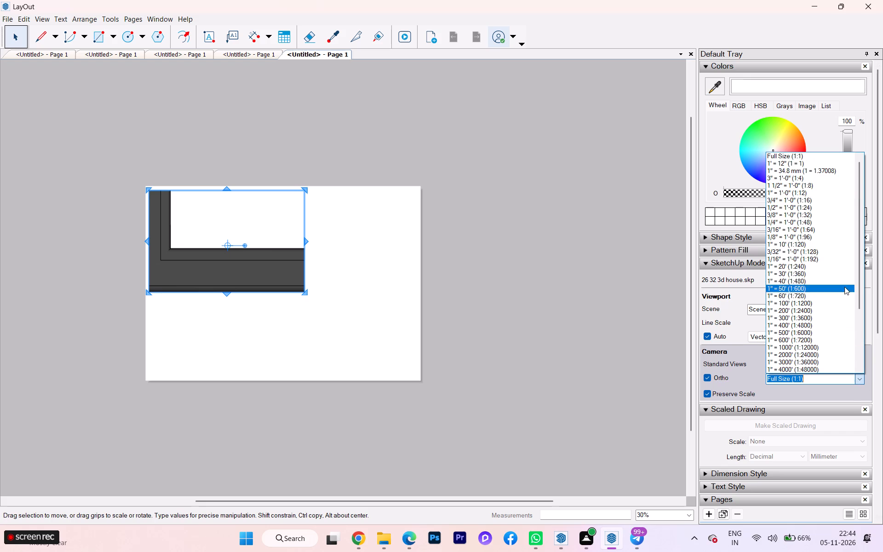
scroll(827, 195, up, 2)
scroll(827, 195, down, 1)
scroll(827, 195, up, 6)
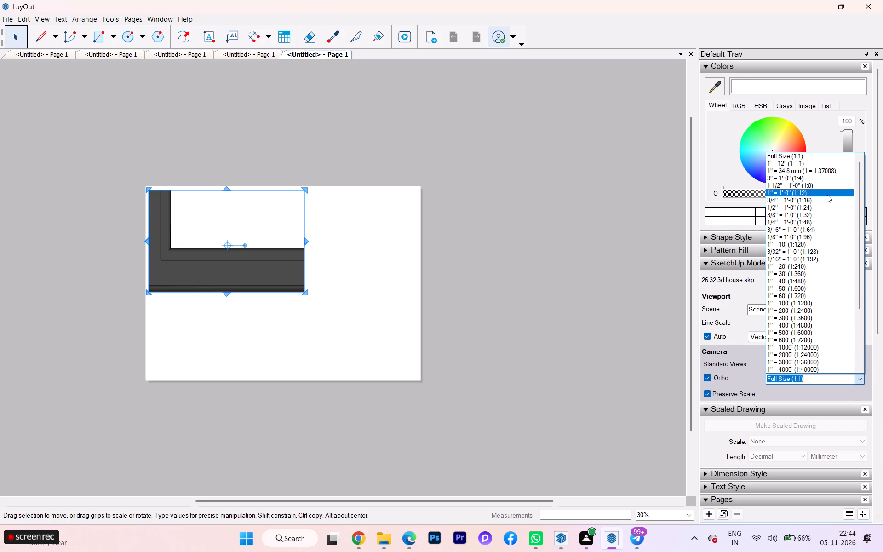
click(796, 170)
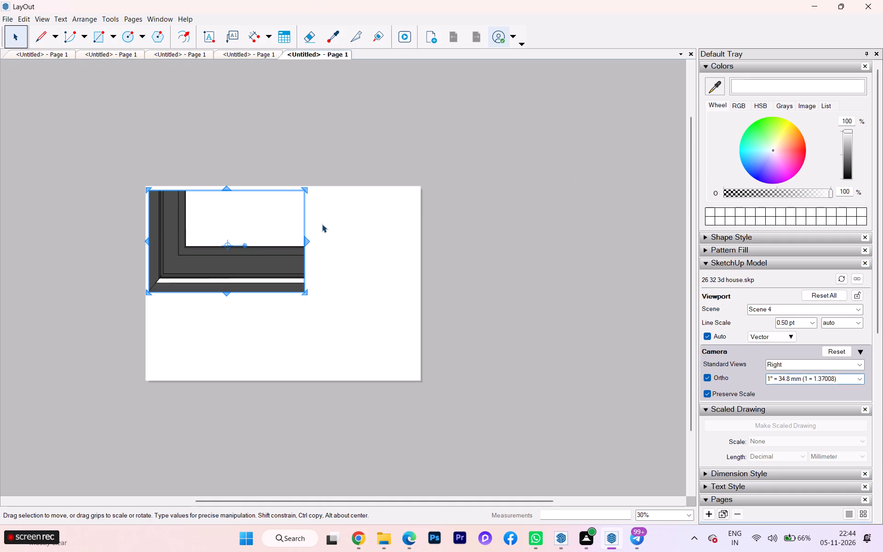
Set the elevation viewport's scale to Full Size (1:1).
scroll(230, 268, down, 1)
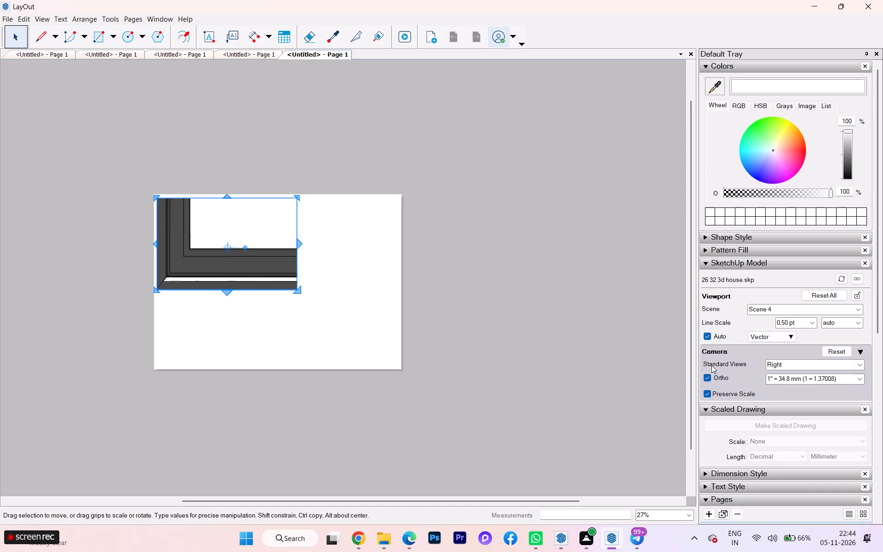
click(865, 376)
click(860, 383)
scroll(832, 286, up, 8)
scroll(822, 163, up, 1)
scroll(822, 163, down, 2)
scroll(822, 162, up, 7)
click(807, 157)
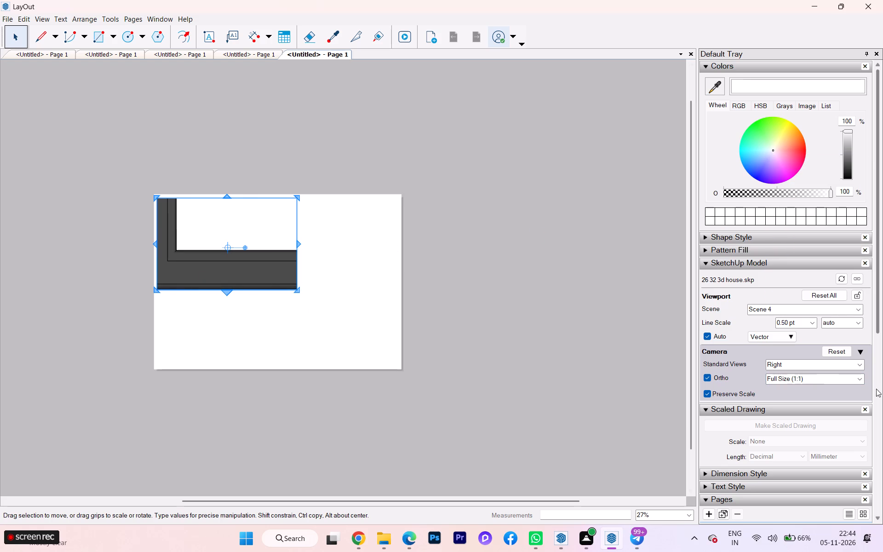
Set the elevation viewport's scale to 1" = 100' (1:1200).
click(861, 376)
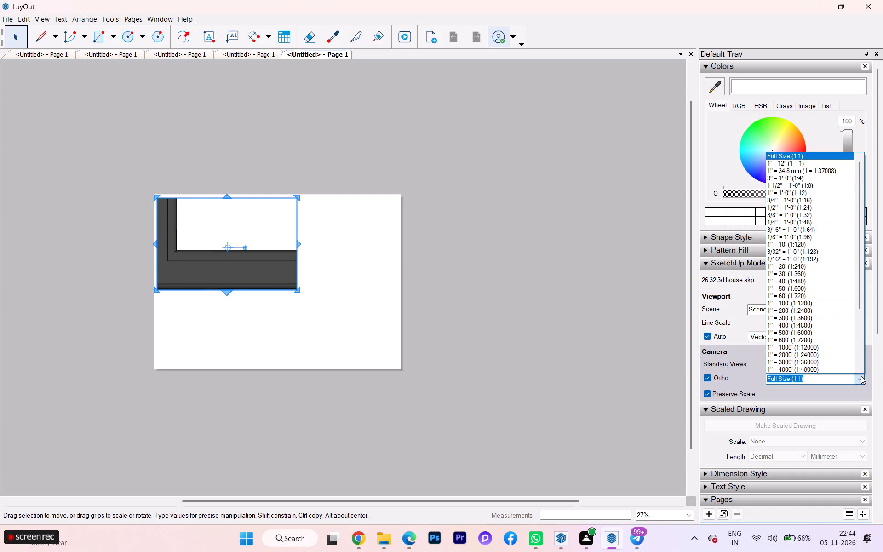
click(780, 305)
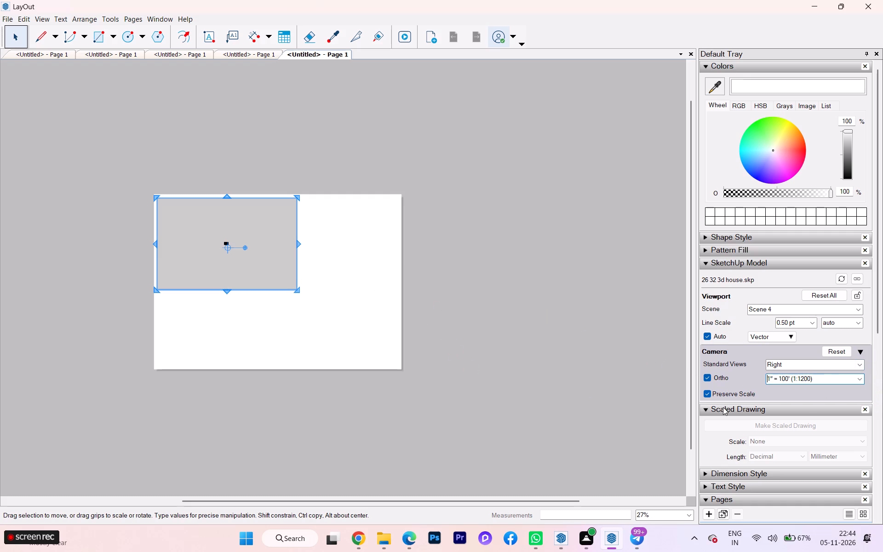
Look through the pages, layers, scrapbook and instructor settings, and expand the text style settings.
scroll(721, 451, down, 2)
scroll(717, 406, down, 1)
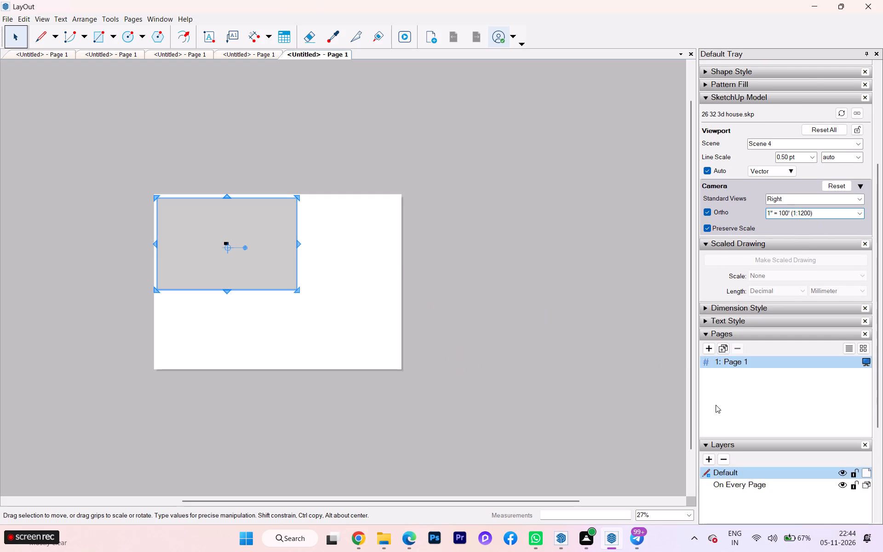
scroll(716, 405, down, 3)
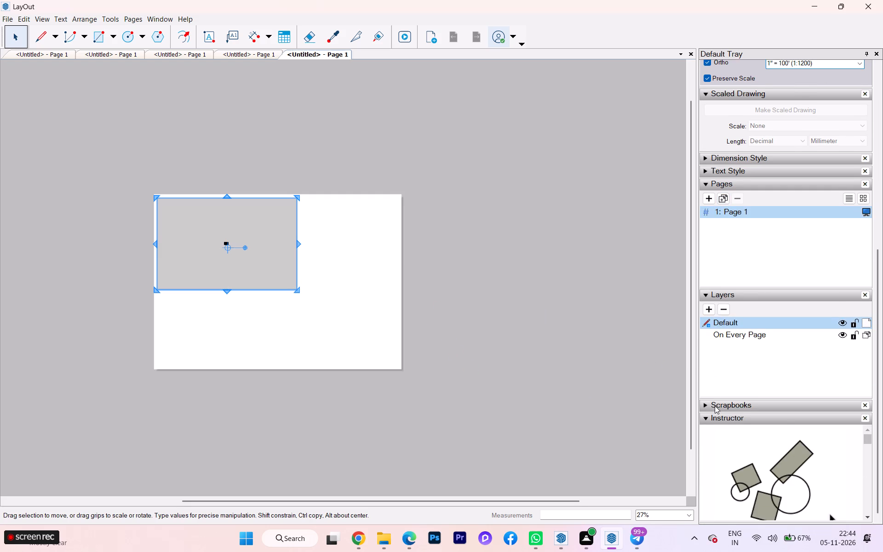
scroll(715, 406, down, 3)
scroll(715, 418, up, 2)
scroll(744, 351, up, 2)
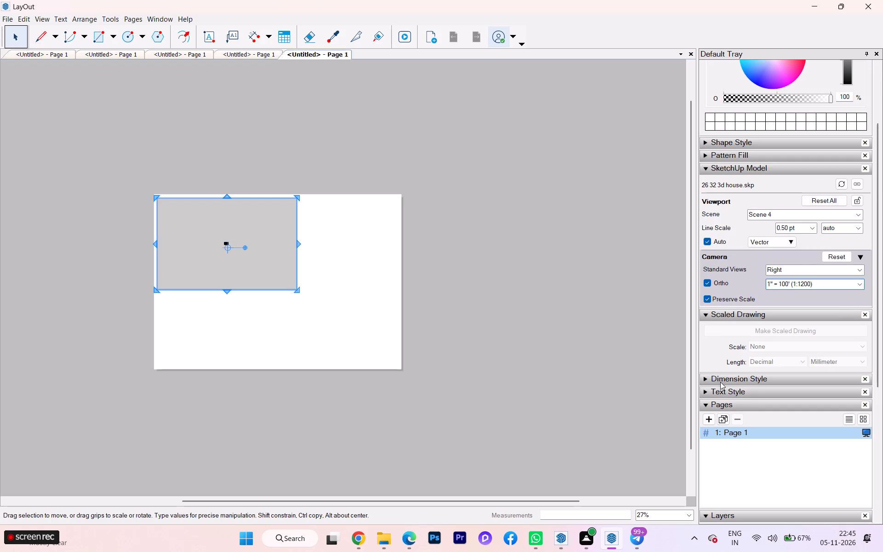
click(702, 390)
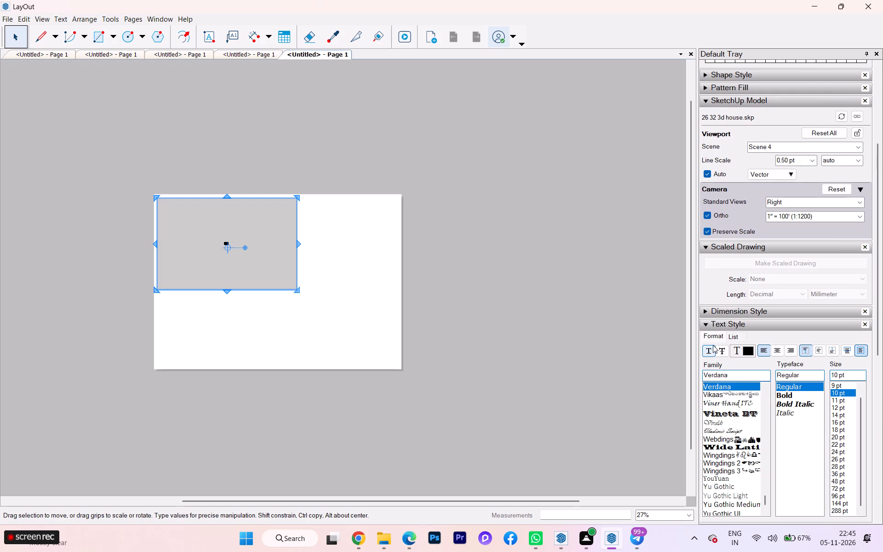
click(705, 305)
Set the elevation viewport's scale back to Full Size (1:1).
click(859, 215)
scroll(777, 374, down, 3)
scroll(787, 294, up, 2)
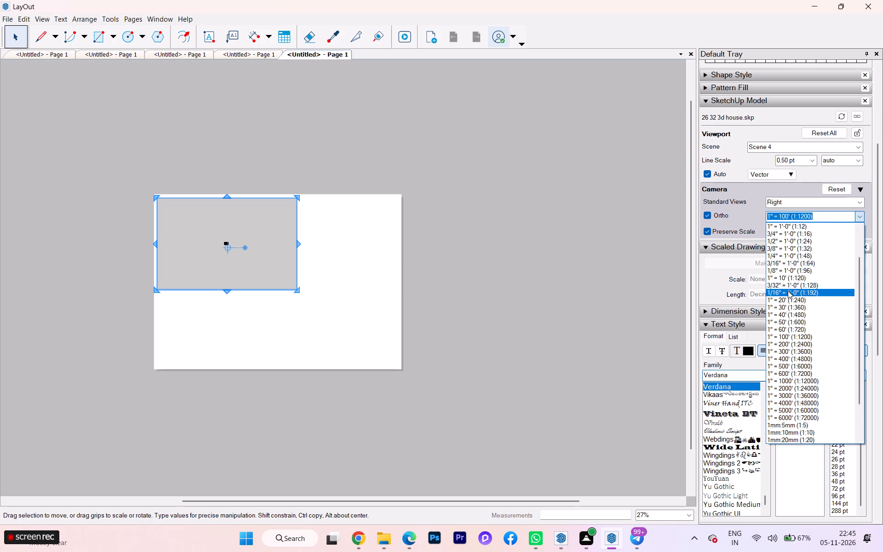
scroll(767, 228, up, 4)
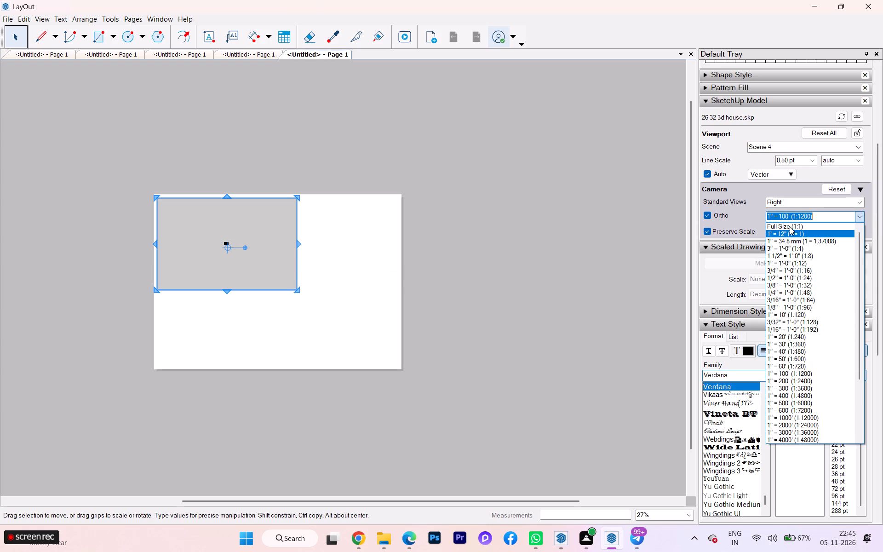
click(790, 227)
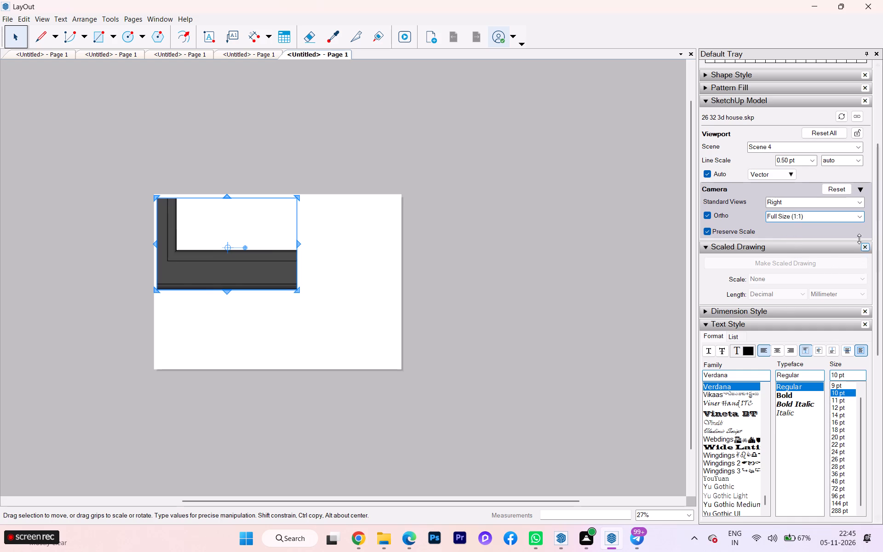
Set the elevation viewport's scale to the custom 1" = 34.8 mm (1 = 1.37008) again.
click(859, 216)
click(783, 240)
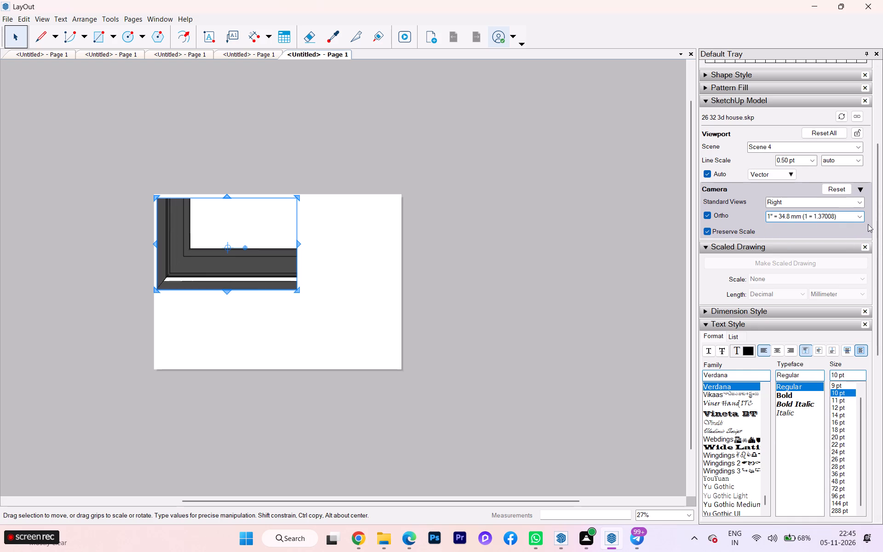
Set the elevation viewport's scale to 1/2" = 1'-0" (1:24).
click(857, 214)
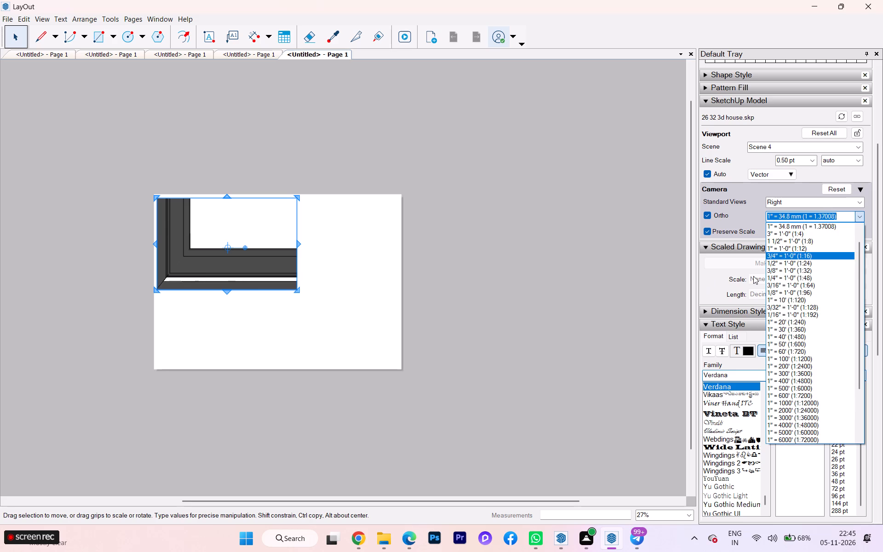
click(776, 262)
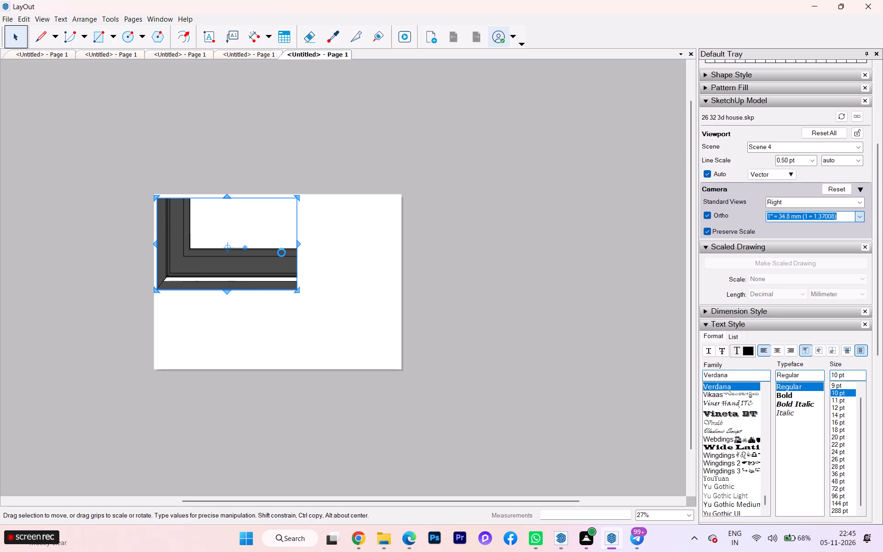
Move the elevation viewport fully inside the sheet, in its upper part.
scroll(304, 322, up, 2)
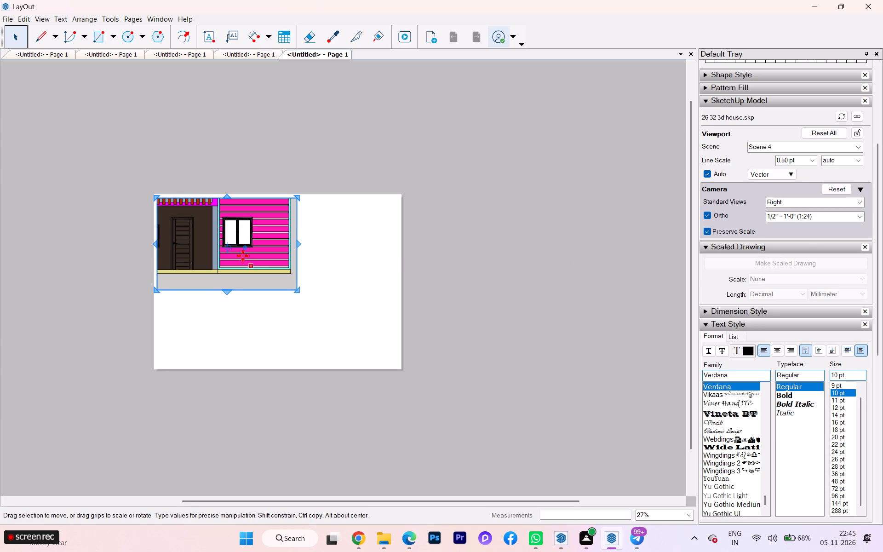
scroll(216, 235, up, 3)
drag(184, 243, 227, 245)
click(227, 245)
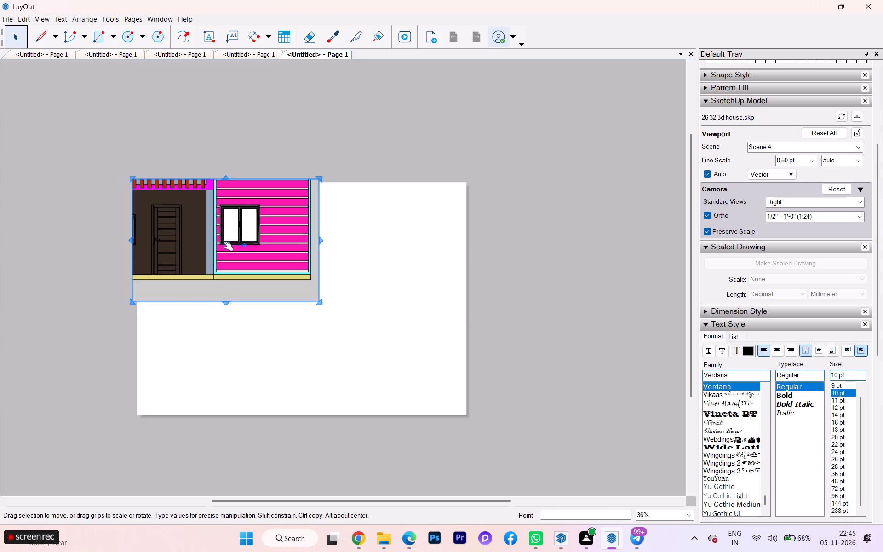
drag(226, 245, 282, 260)
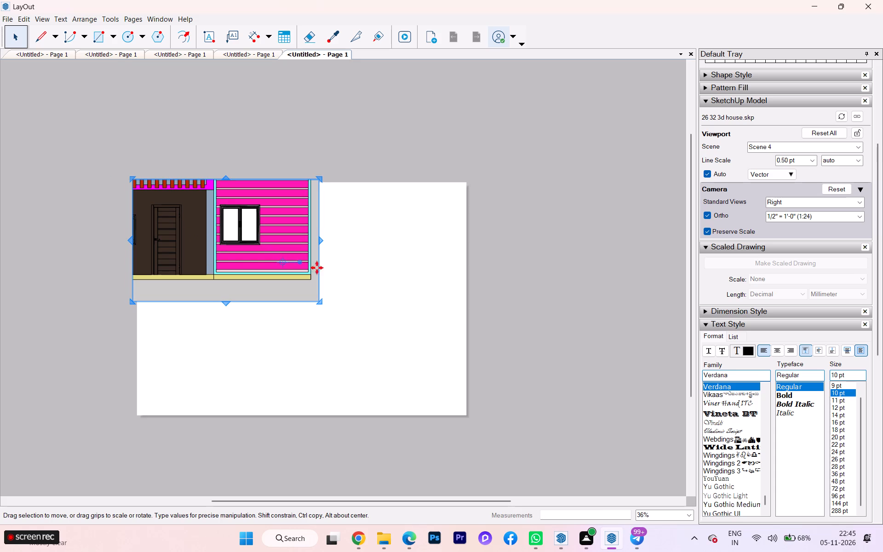
drag(277, 262, 343, 277)
drag(232, 251, 242, 256)
drag(242, 256, 389, 293)
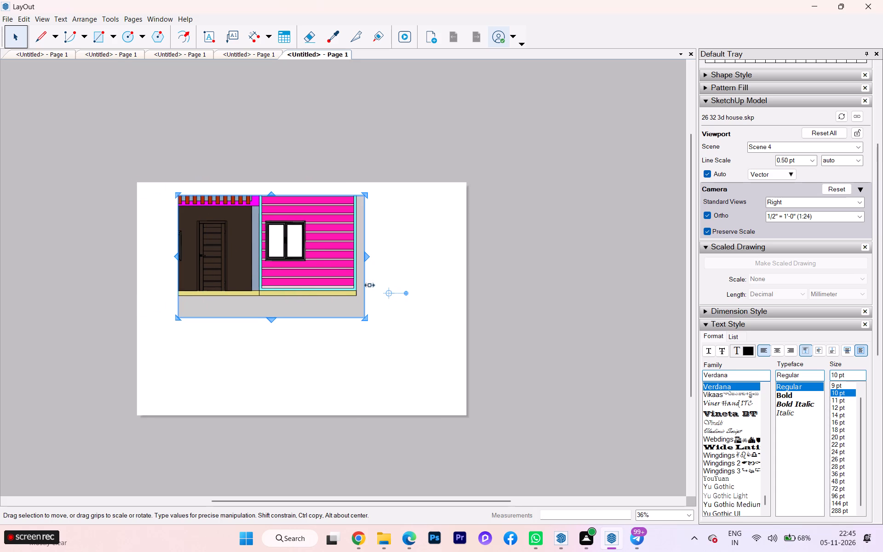
Extend the viewport's left edge almost to the sheet's left edge to show more of the elevation.
drag(177, 253, 143, 257)
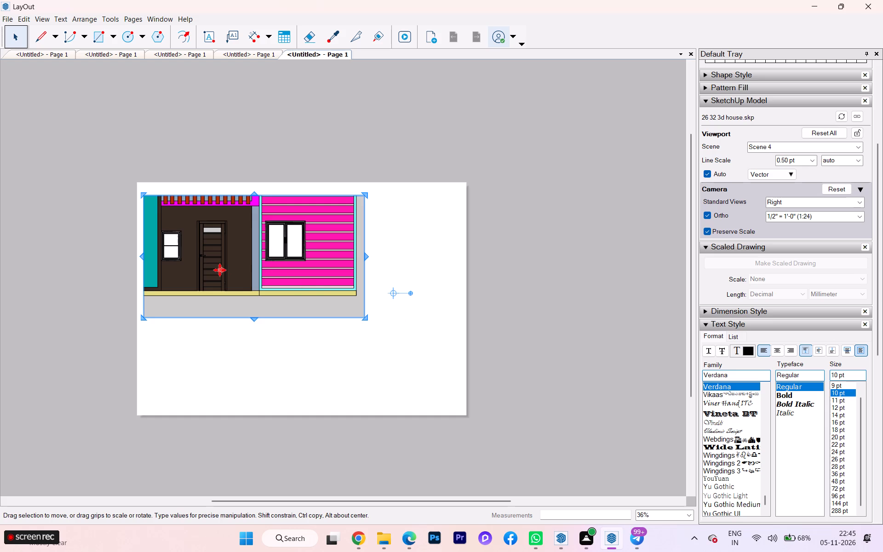
Move the elevation viewport rightward and slightly upward on the sheet.
middle_drag(219, 269, 280, 283)
drag(253, 284, 465, 305)
scroll(465, 305, up, 6)
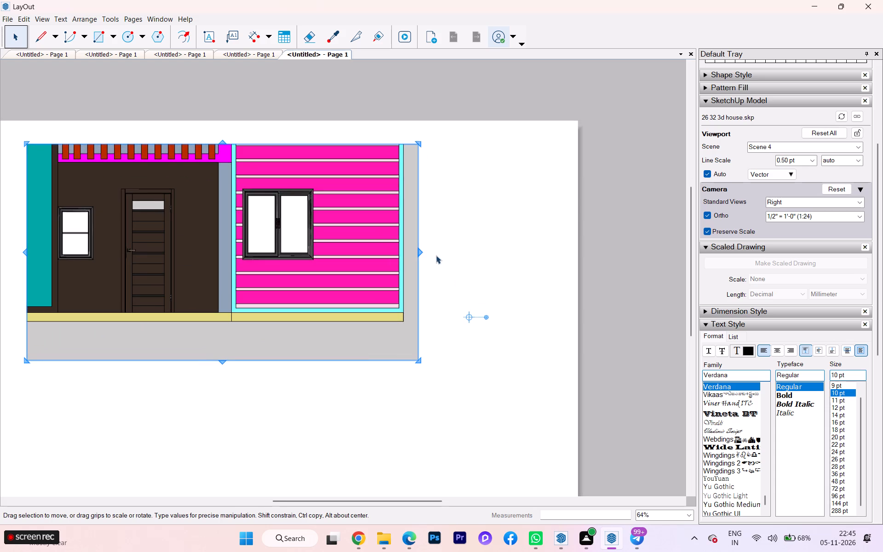
drag(417, 252, 524, 302)
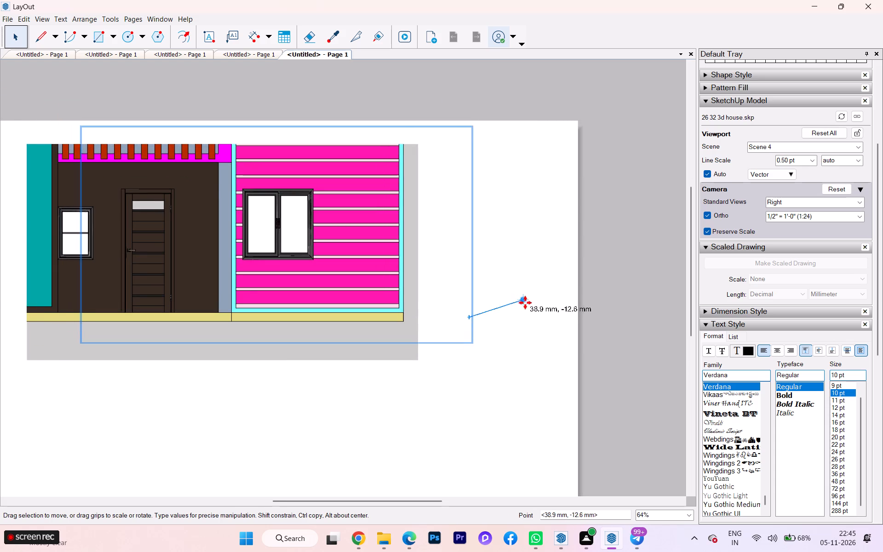
drag(524, 302, 529, 307)
Widen the viewport on both sides until it spans nearly the full sheet width and includes the purple wall.
drag(482, 241, 566, 270)
scroll(569, 286, down, 2)
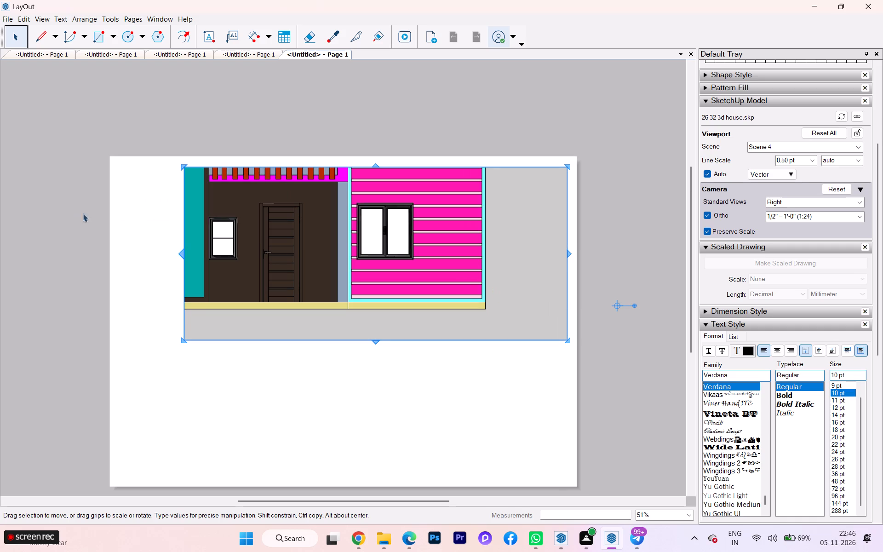
drag(181, 250, 174, 251)
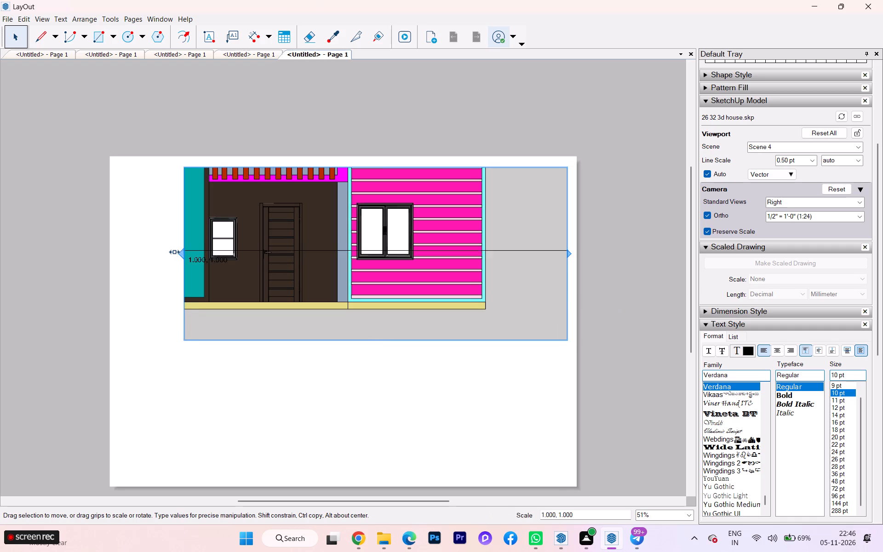
drag(174, 251, 127, 250)
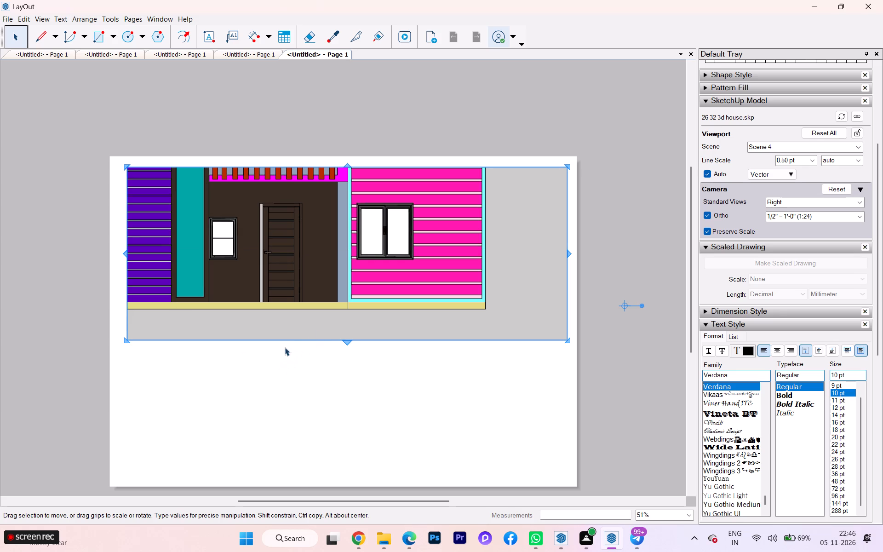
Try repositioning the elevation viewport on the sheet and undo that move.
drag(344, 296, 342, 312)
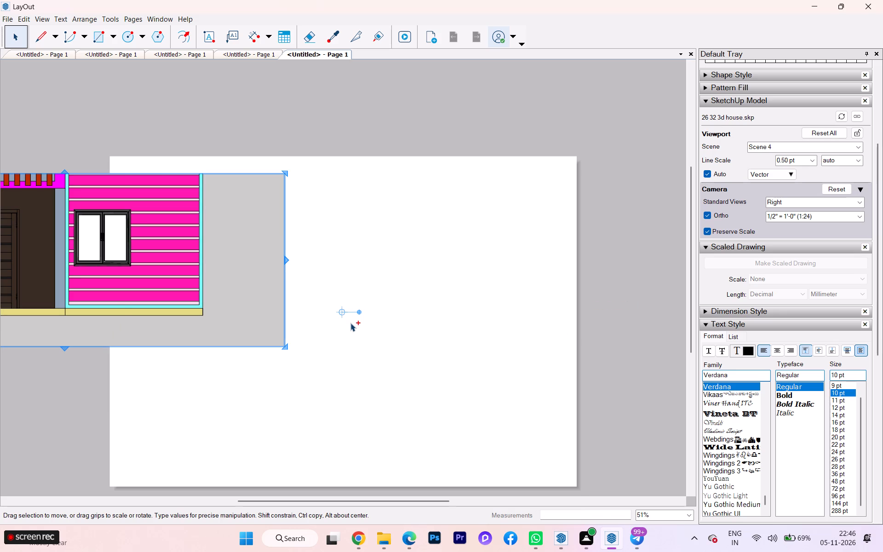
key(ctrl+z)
Extend the viewport's bottom edge downward below the house plinth.
drag(347, 340, 337, 368)
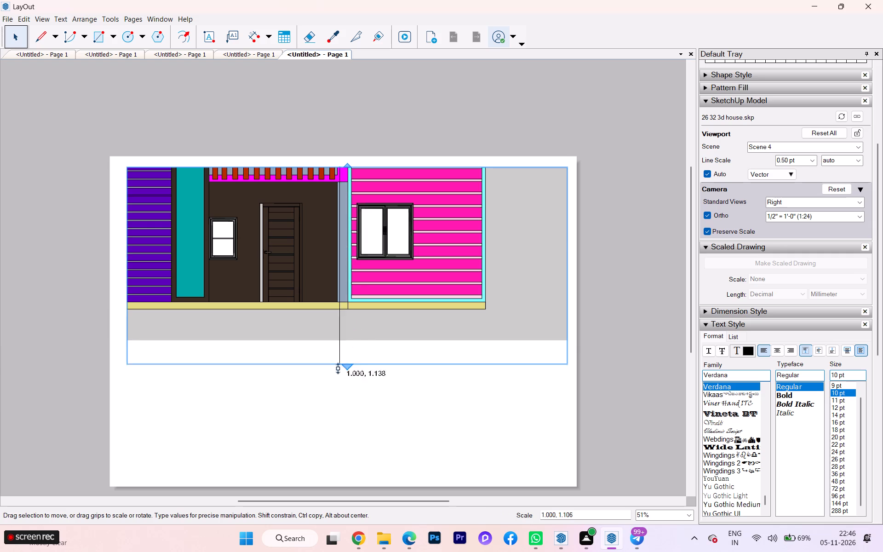
drag(337, 368, 335, 371)
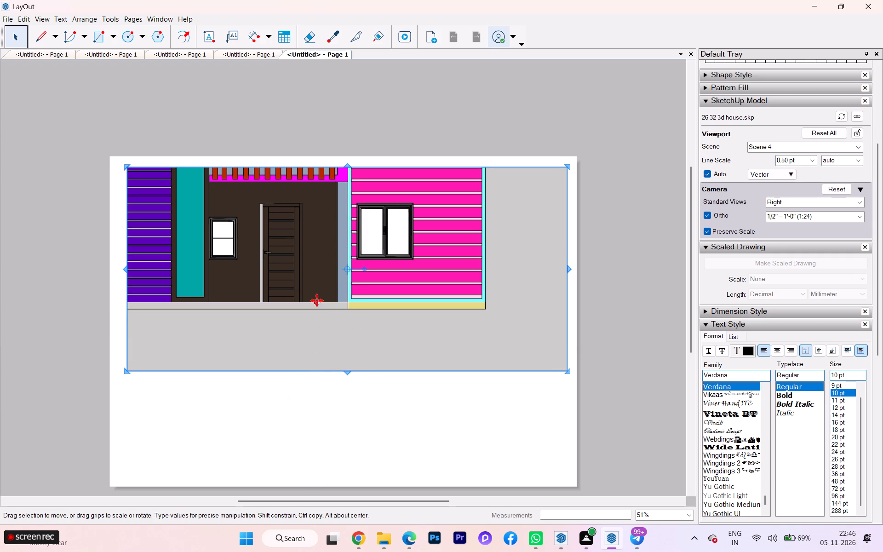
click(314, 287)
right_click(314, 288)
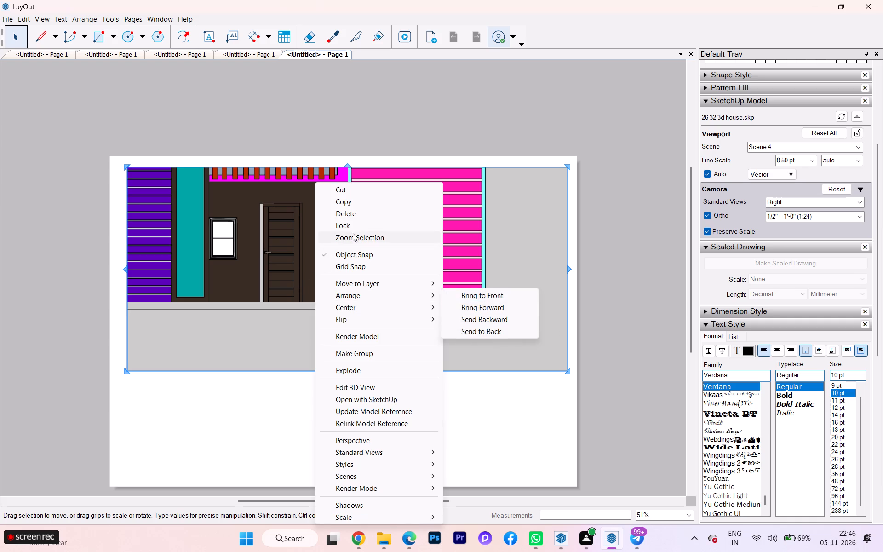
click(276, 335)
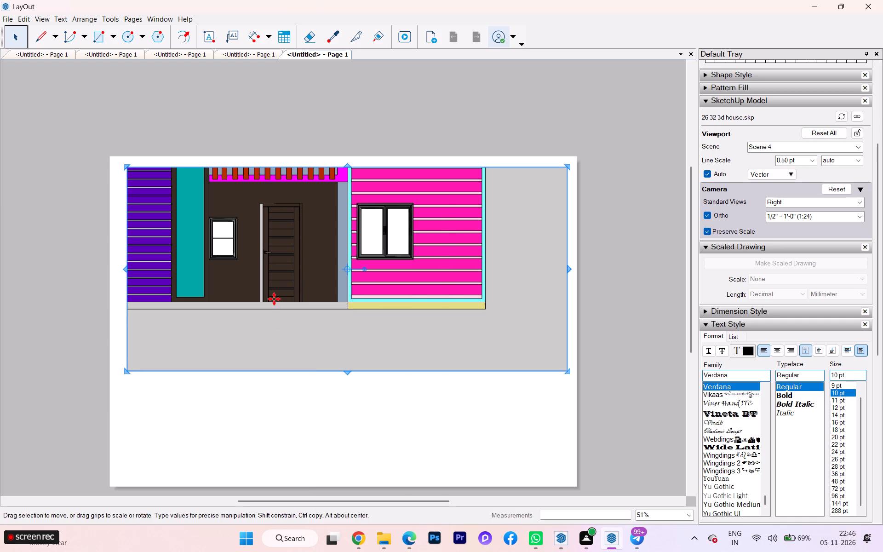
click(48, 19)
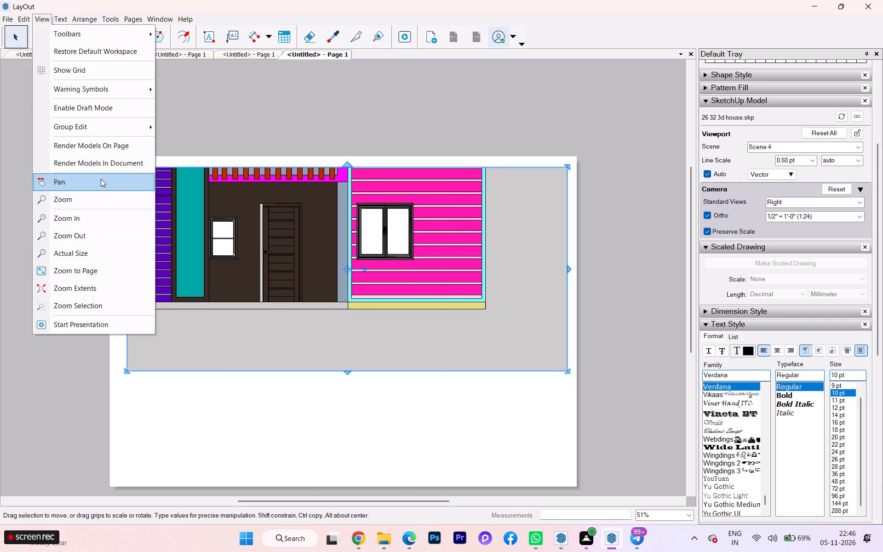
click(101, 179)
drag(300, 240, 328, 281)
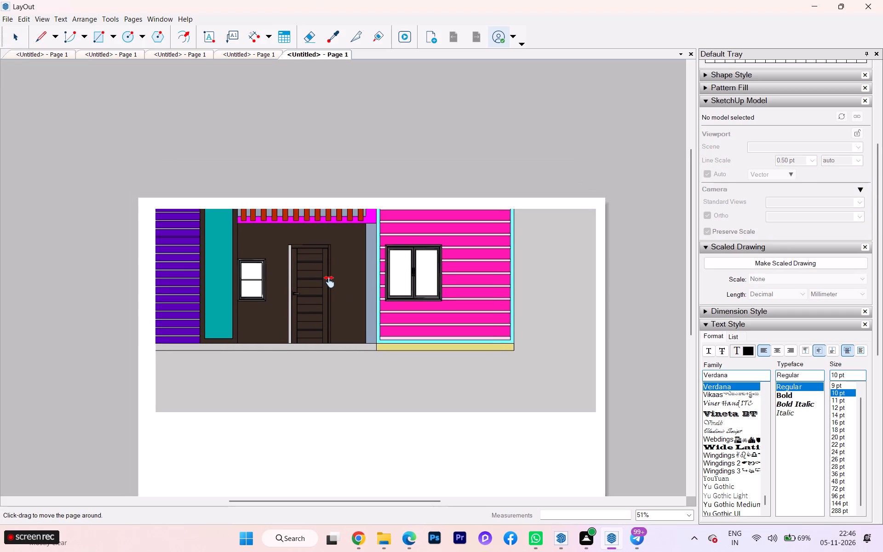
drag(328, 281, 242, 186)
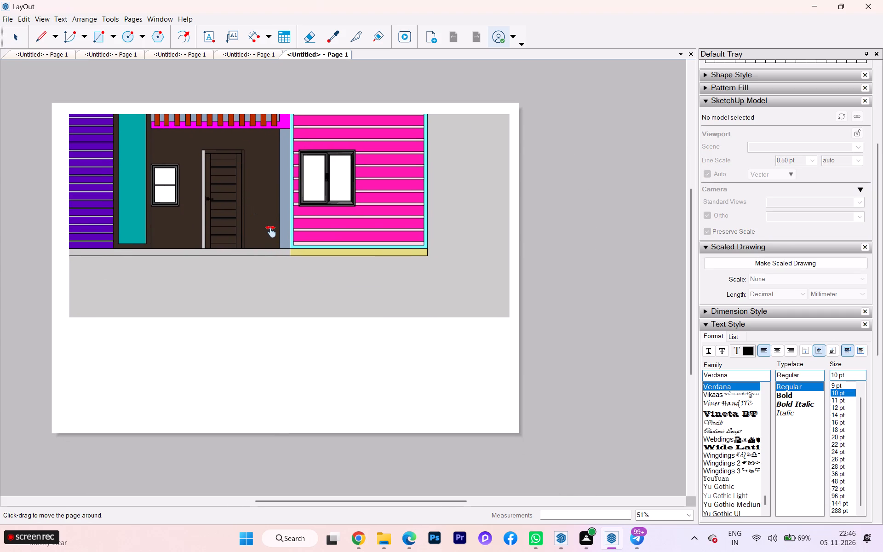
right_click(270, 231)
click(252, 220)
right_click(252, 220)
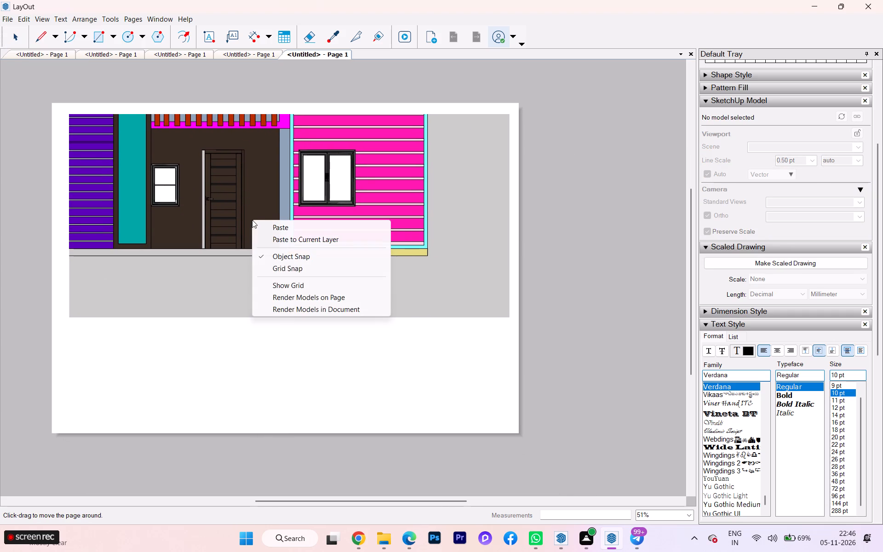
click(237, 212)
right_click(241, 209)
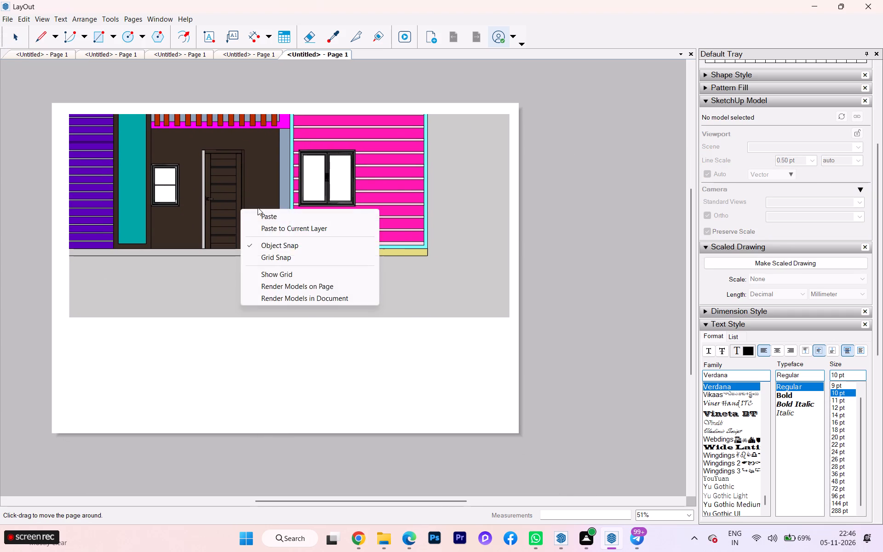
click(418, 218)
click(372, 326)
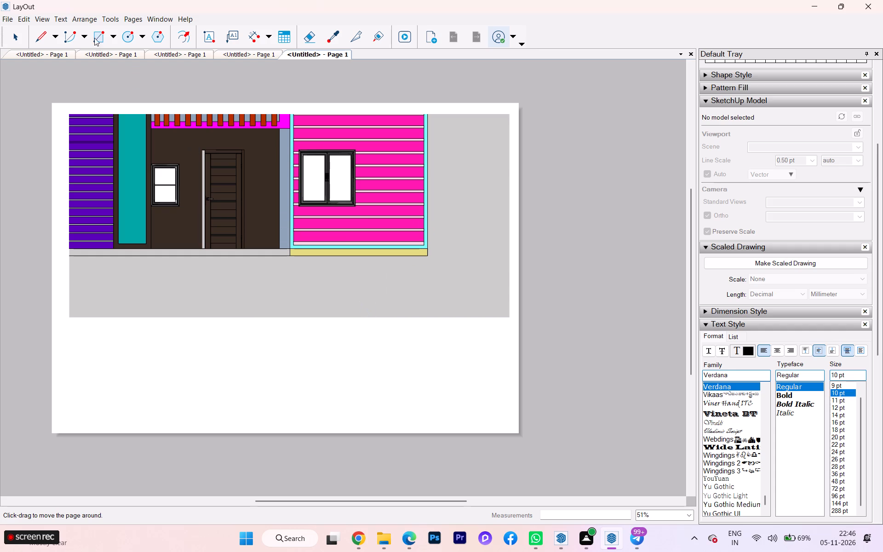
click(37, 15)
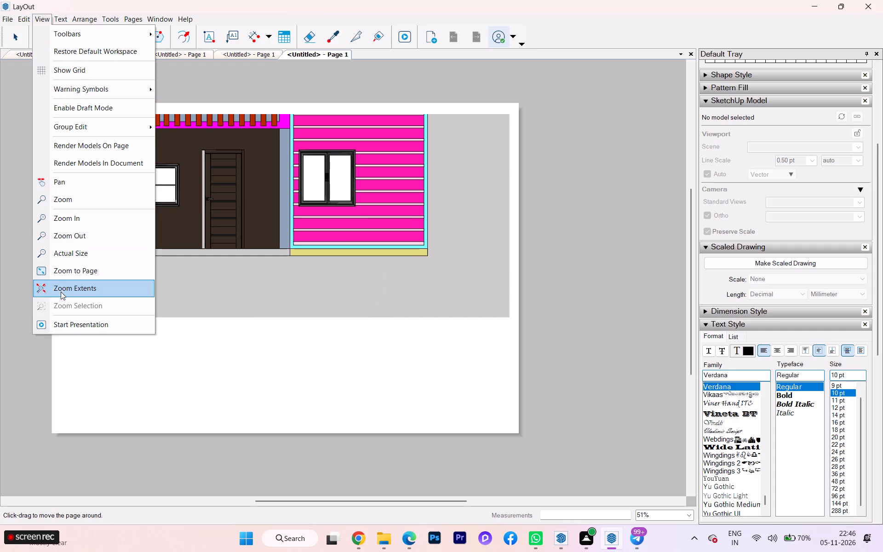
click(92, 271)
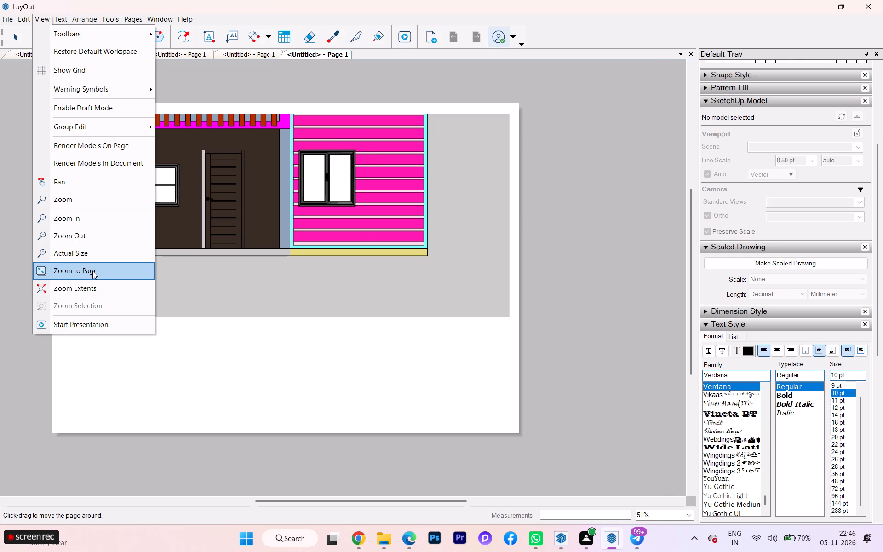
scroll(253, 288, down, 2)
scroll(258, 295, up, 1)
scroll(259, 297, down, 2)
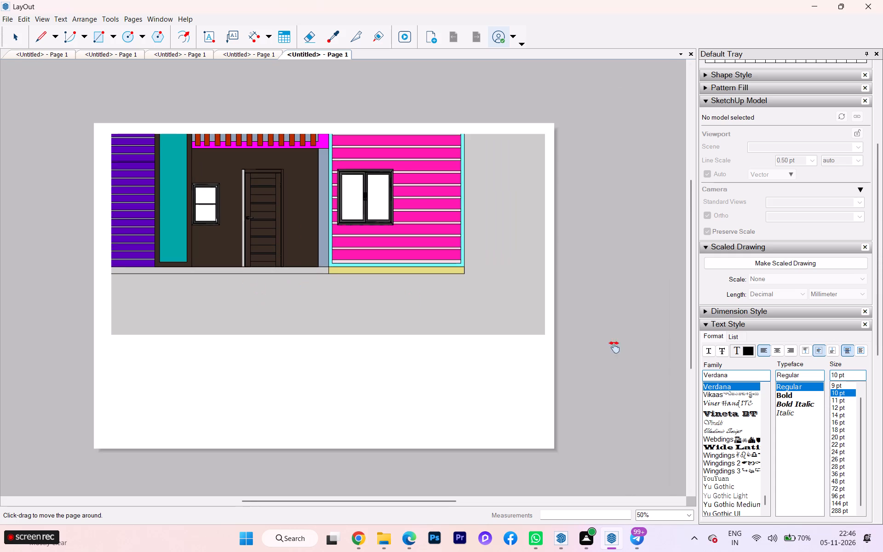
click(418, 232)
Restore the default workspace.
click(35, 22)
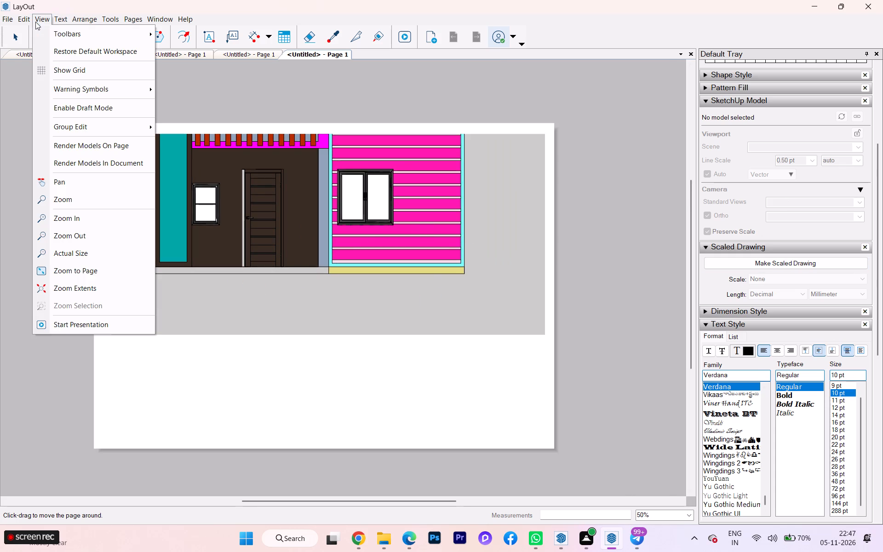
click(128, 50)
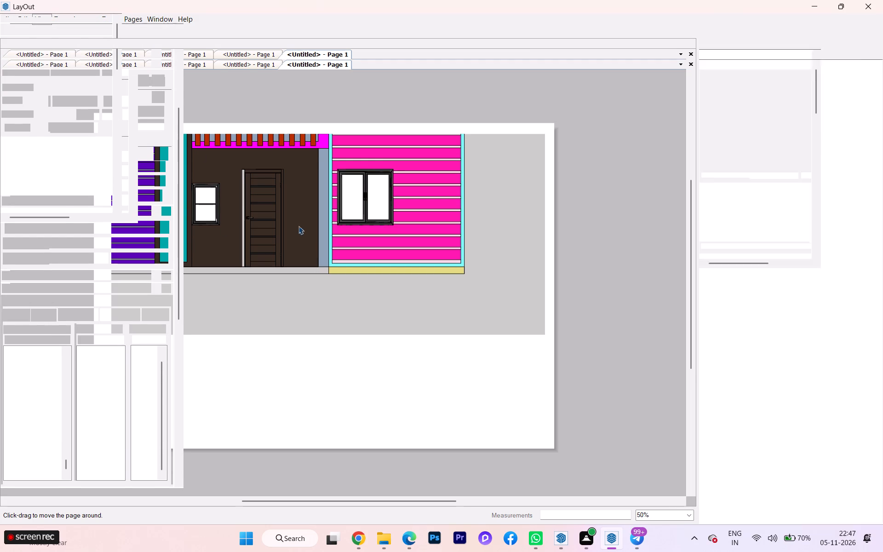
click(341, 244)
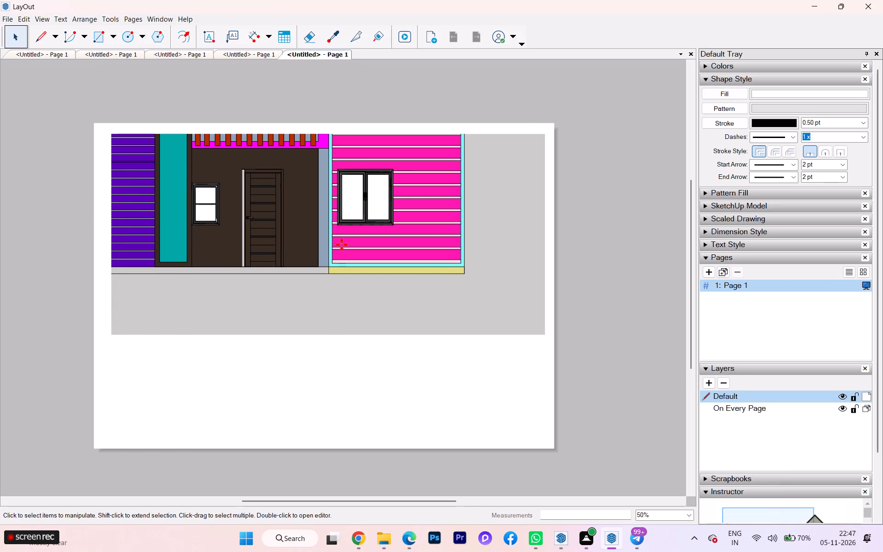
Move the elevation viewport slightly down the sheet and extend its top edge up near the sheet's top edge.
drag(298, 251, 298, 282)
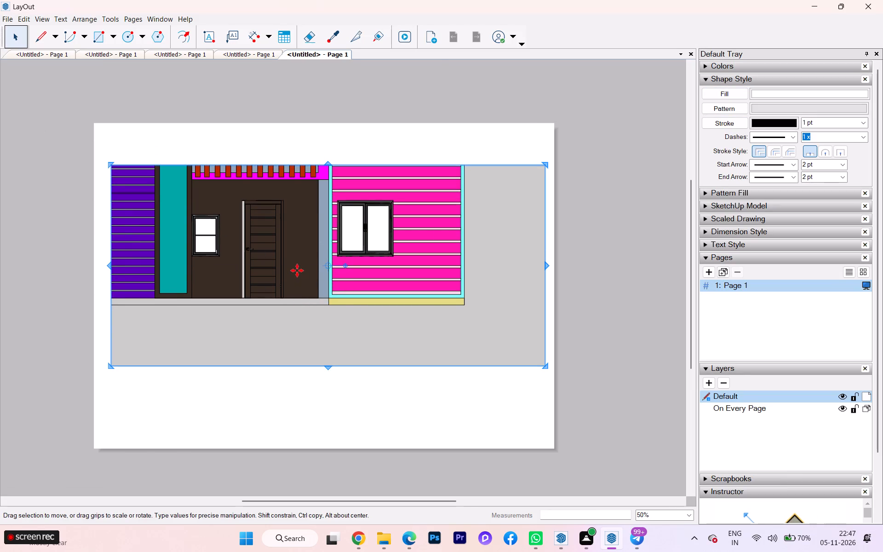
drag(325, 158, 334, 124)
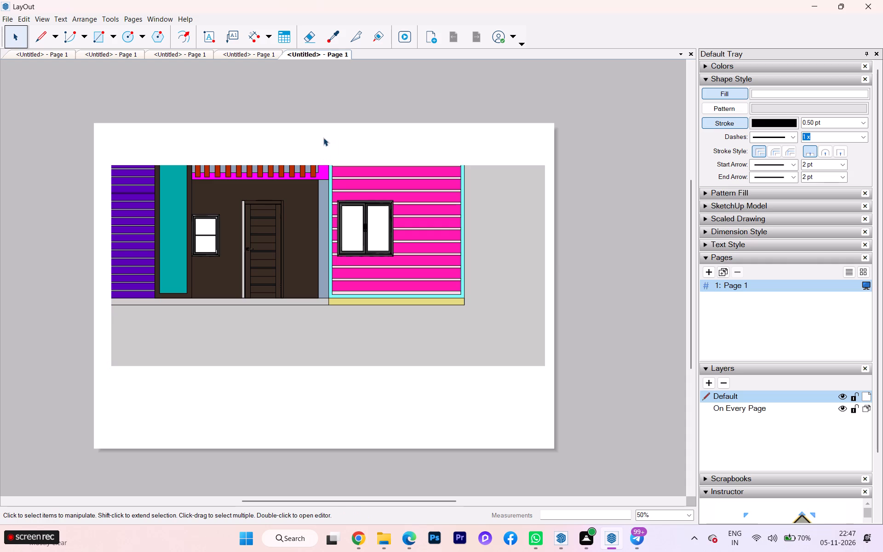
click(309, 172)
drag(330, 164, 335, 127)
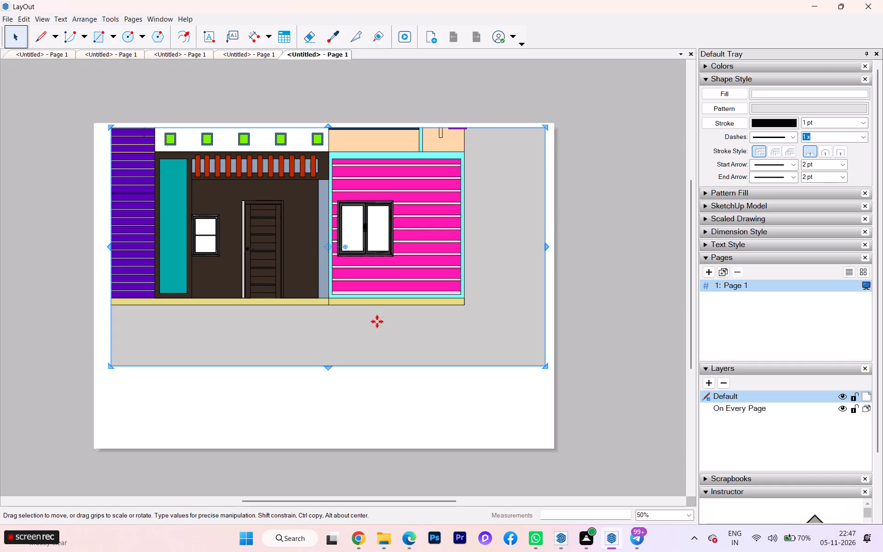
Set the document's length units to inches in decimal format.
click(15, 17)
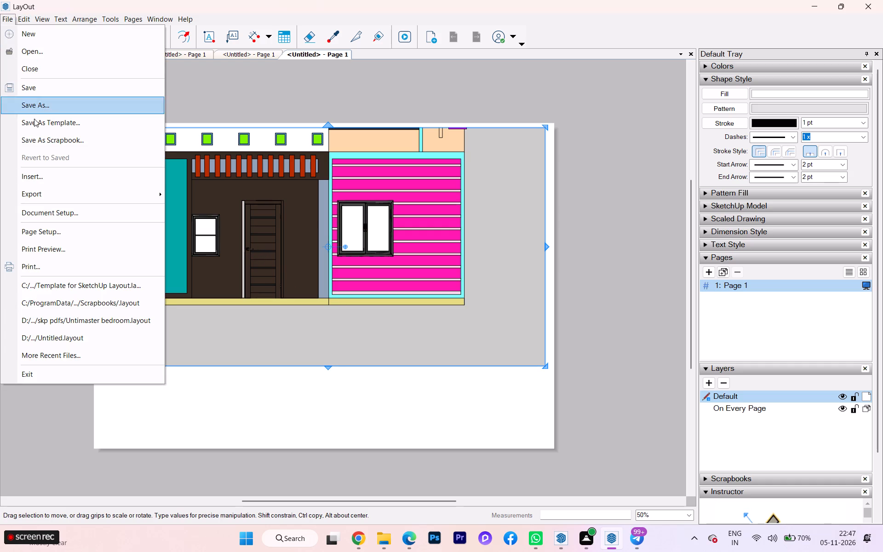
click(47, 209)
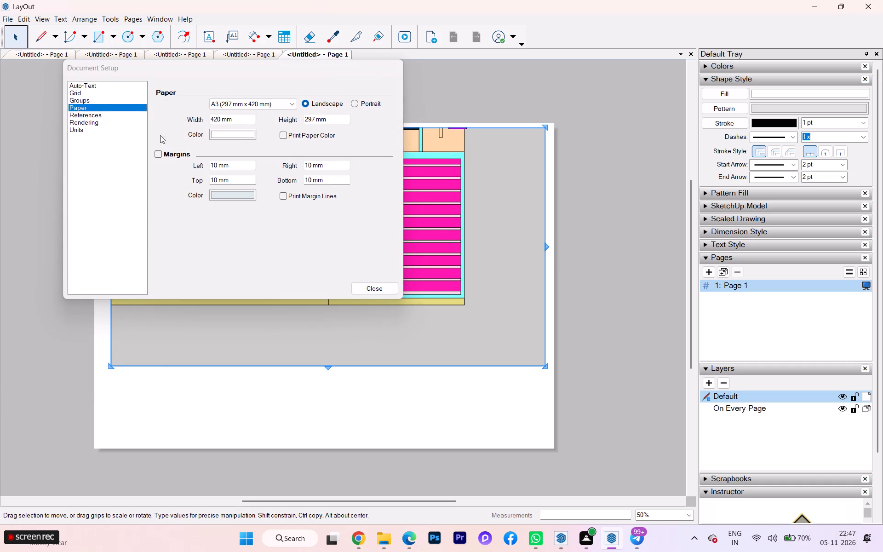
click(76, 131)
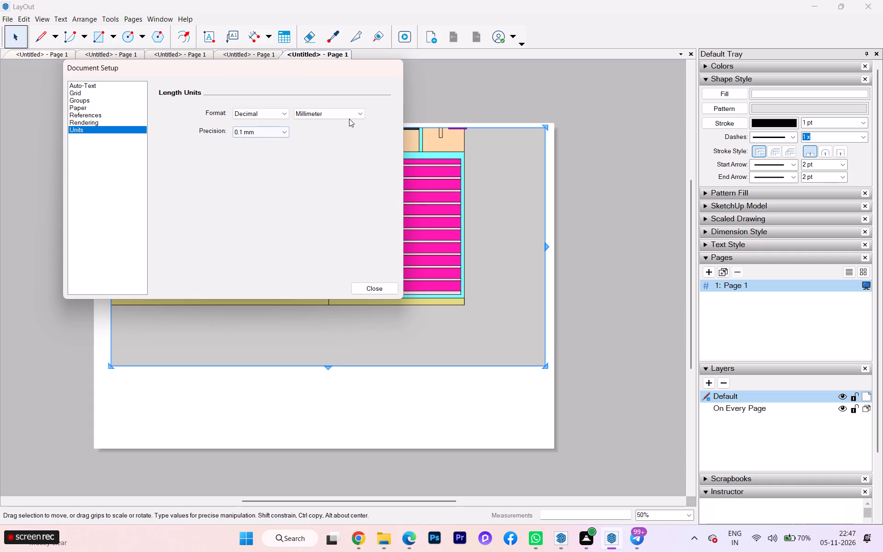
click(352, 118)
click(307, 124)
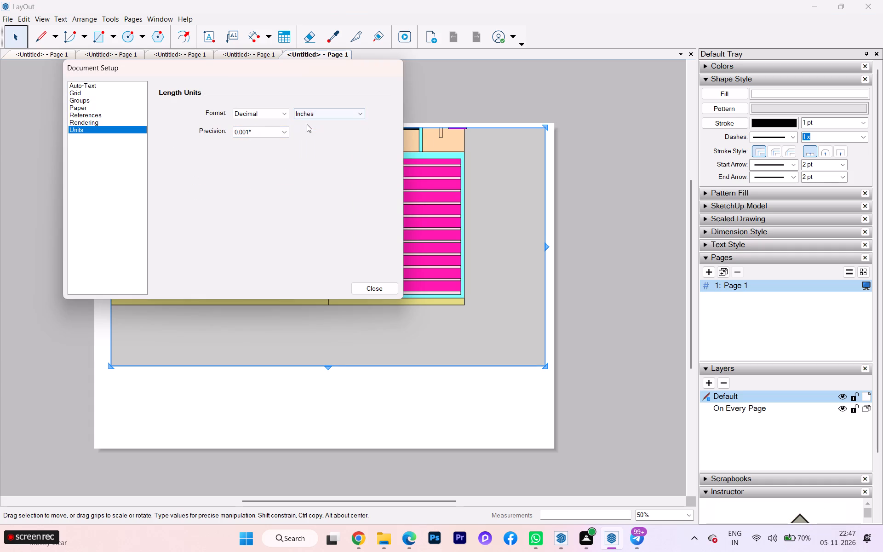
Change the document's paper size to A0 (841 mm x 1189 mm).
click(69, 106)
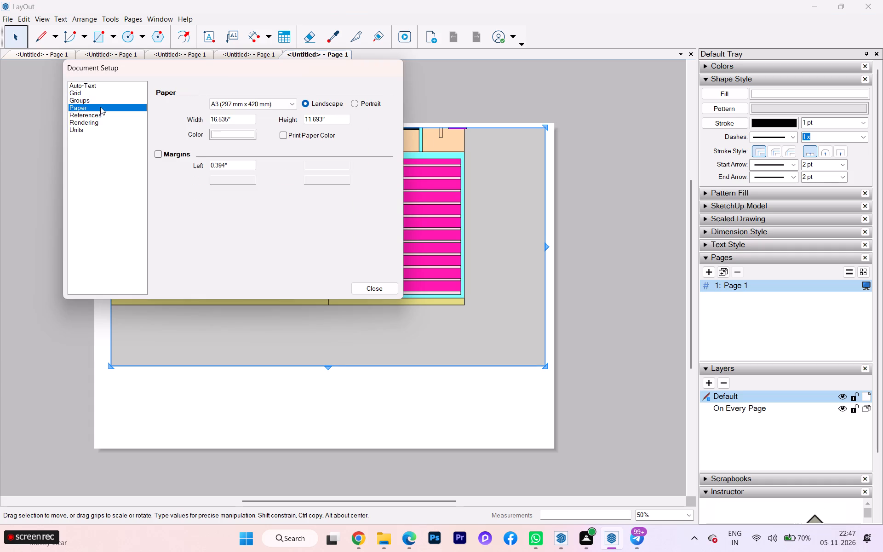
click(282, 102)
scroll(239, 133, up, 3)
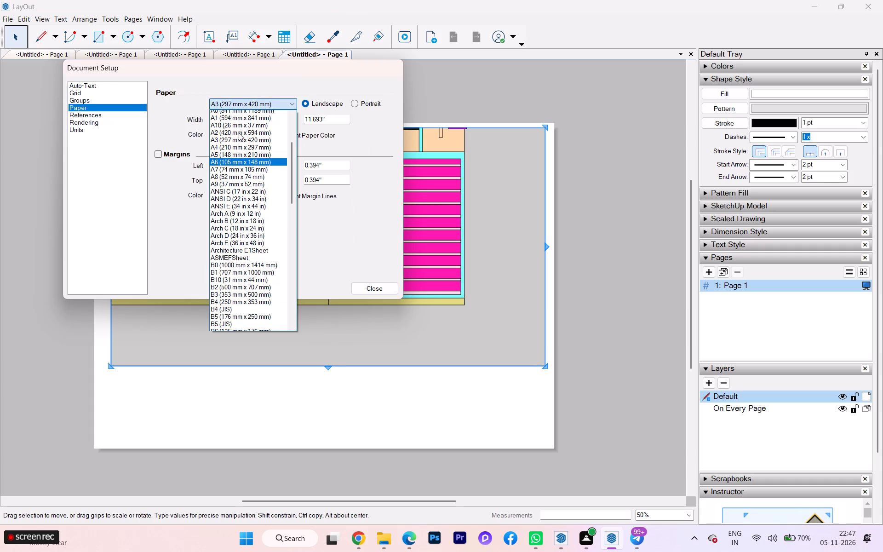
click(220, 150)
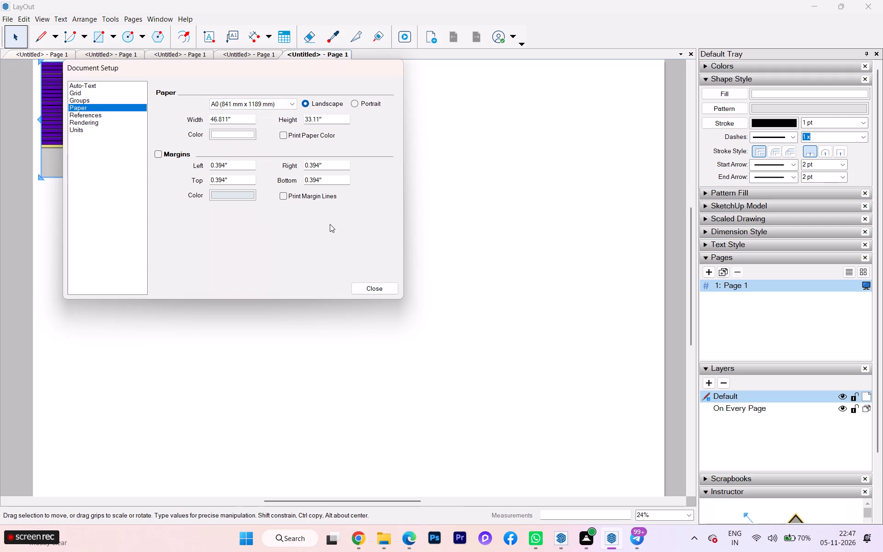
click(379, 291)
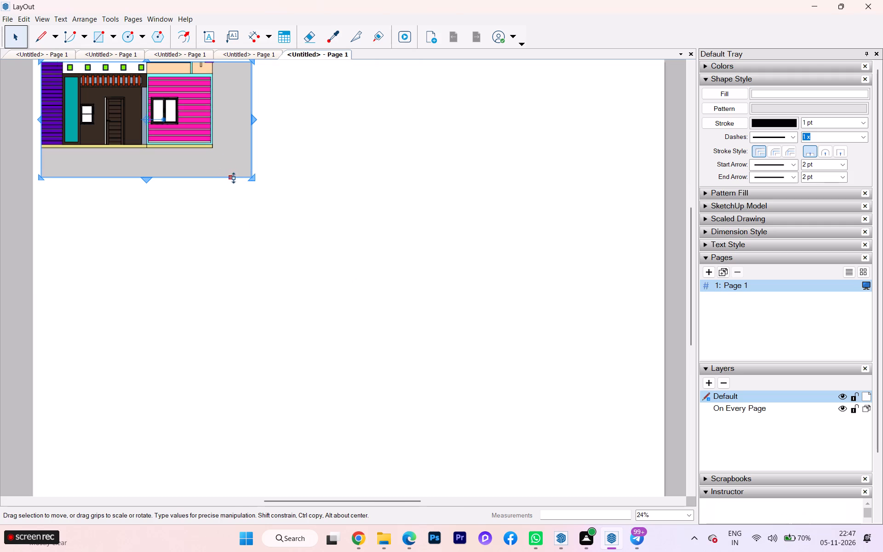
Move the elevation viewport down and to the right on the A0 sheet, and undo a trial rotation of it.
drag(251, 177, 280, 200)
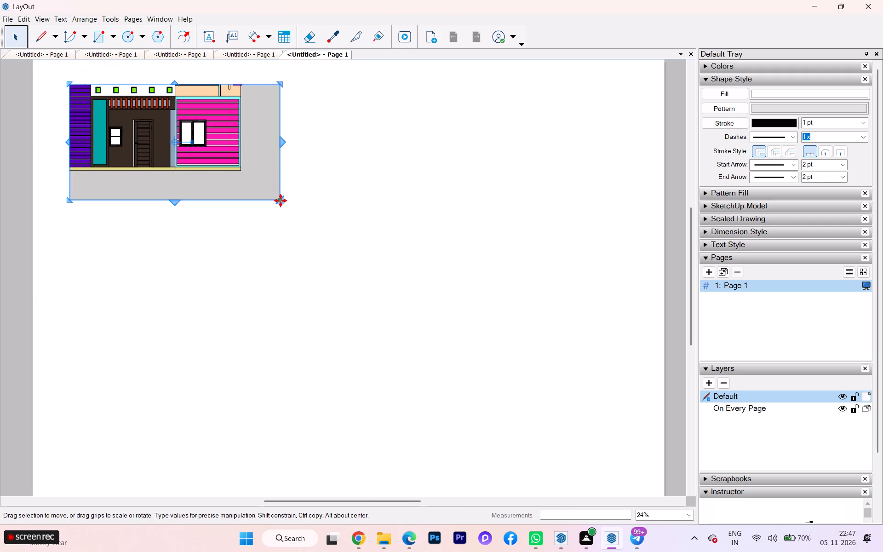
drag(193, 145, 221, 164)
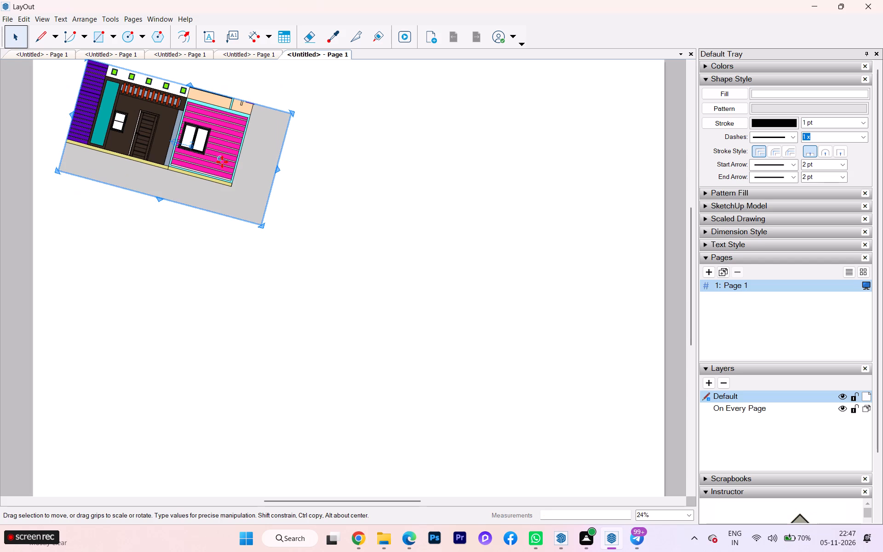
key(ctrl+z)
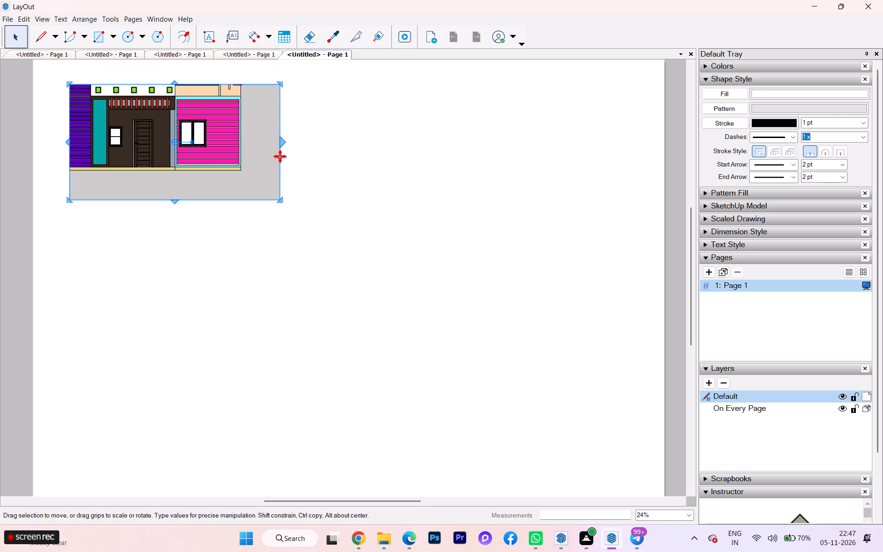
Widen the elevation viewport well past the house on both sides and shift it slightly right on the sheet.
drag(283, 143, 367, 166)
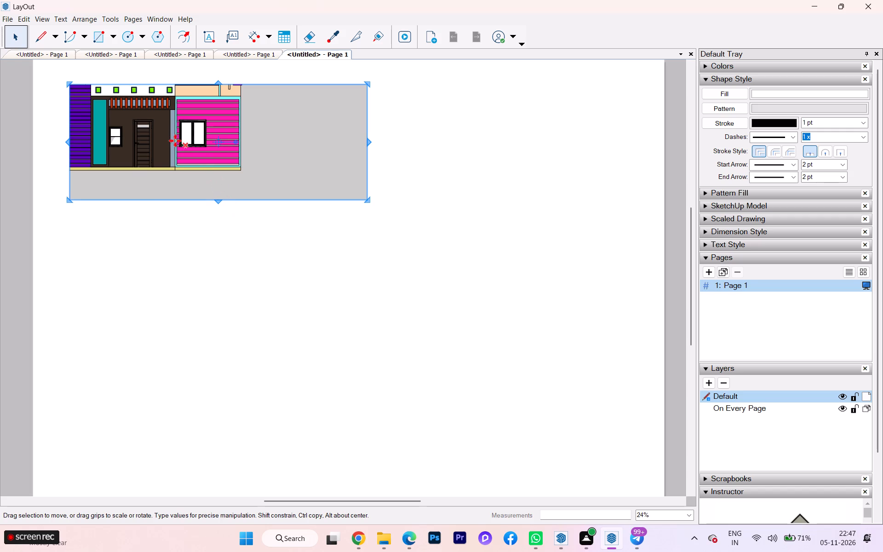
drag(163, 135, 199, 143)
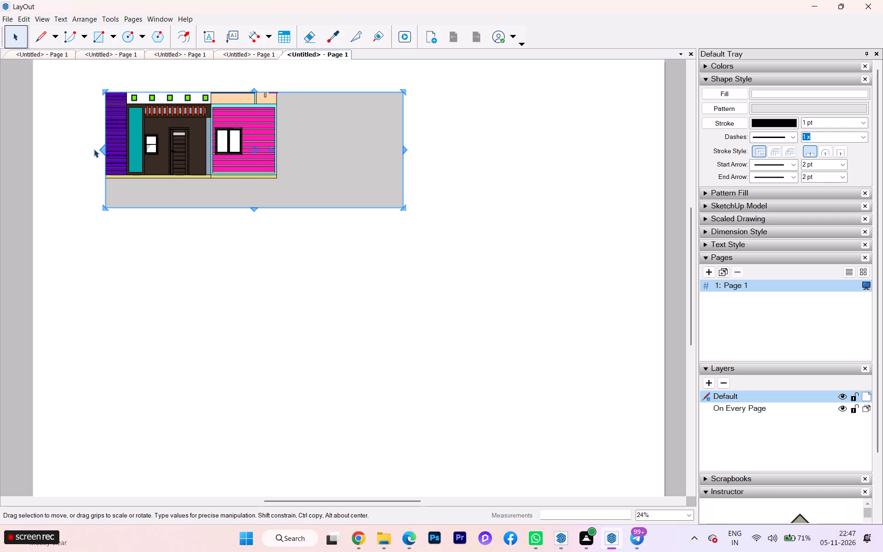
drag(102, 145, 101, 145)
drag(101, 145, 51, 149)
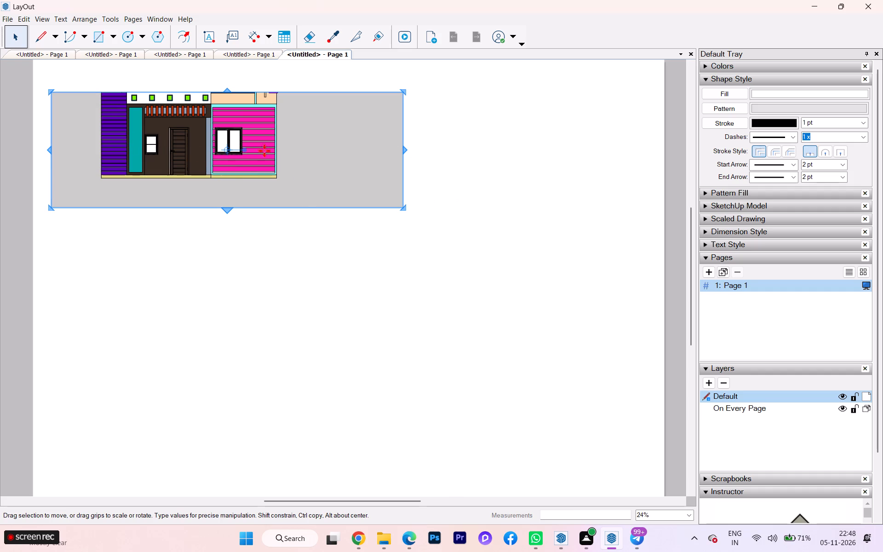
Extend the viewport's top edge above the roof parapet and pull its right edge in closer to the pink wall.
drag(225, 89, 246, 58)
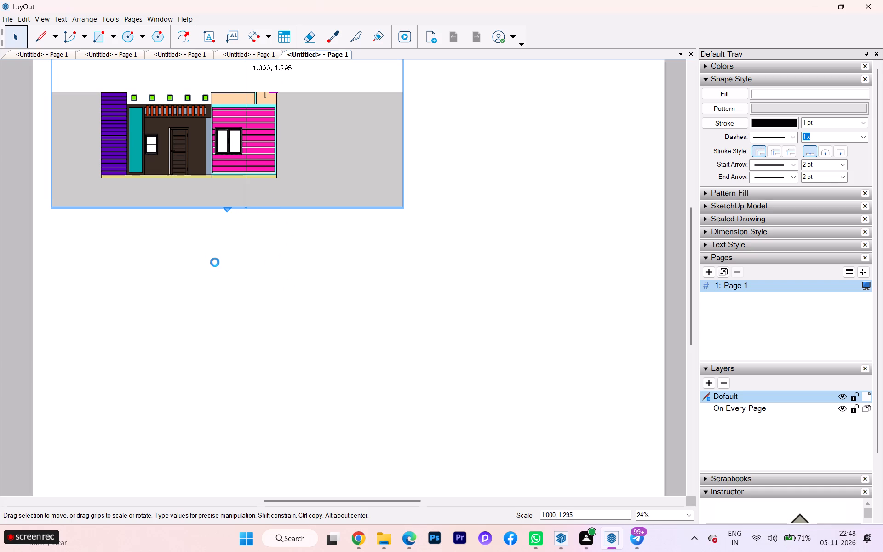
scroll(215, 266, down, 4)
scroll(263, 184, up, 3)
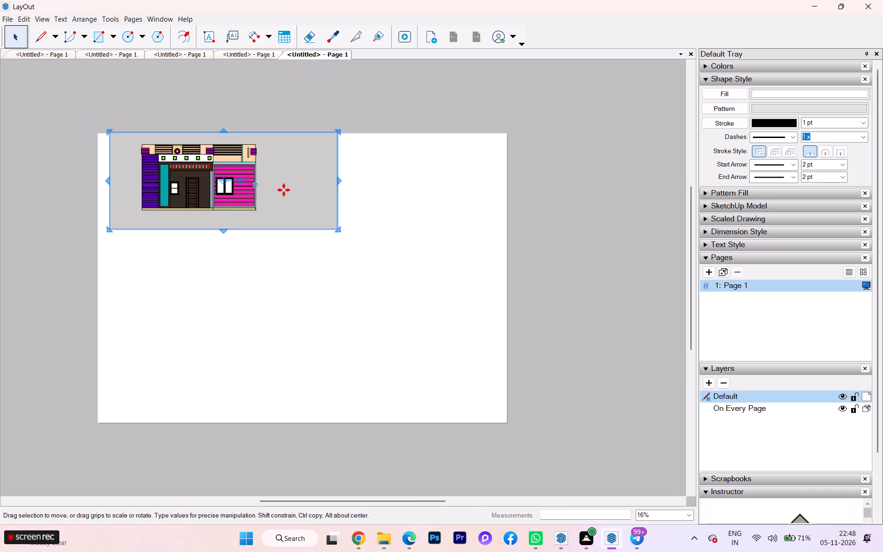
drag(358, 175, 292, 172)
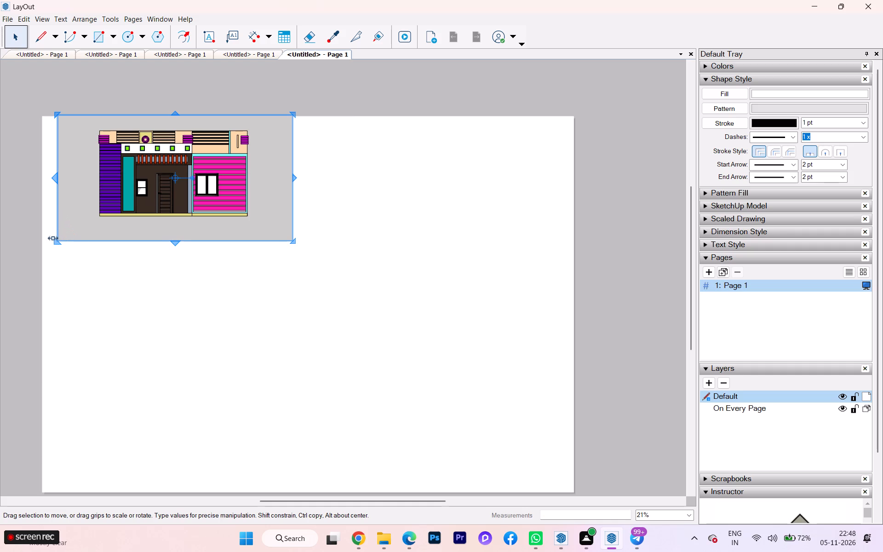
Pull the elevation viewport's lower-left corner in close to the purple wall and the base of the house.
drag(54, 241, 99, 219)
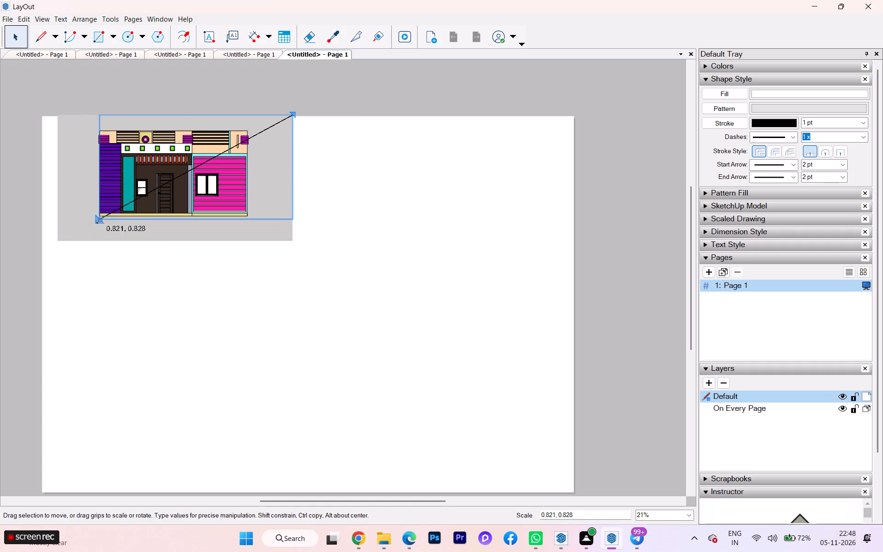
drag(99, 219, 93, 216)
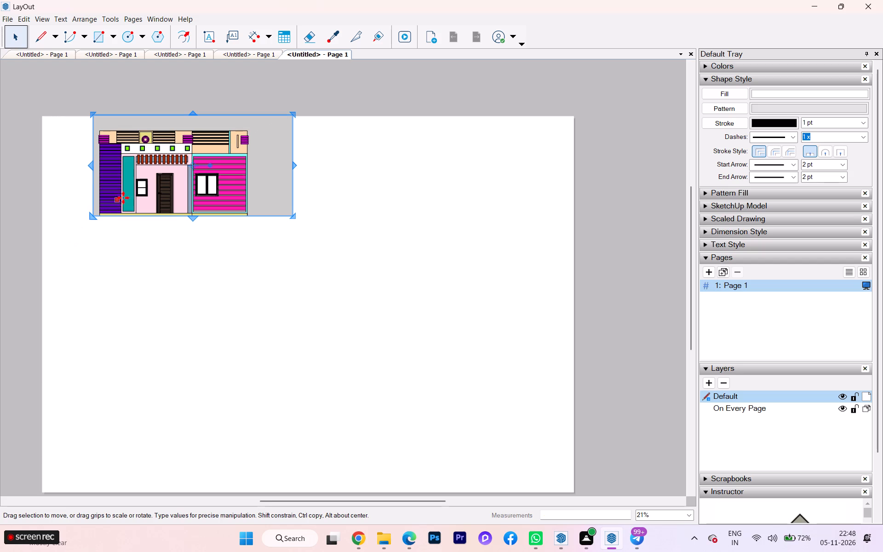
Move the elevation viewport about 1.75" left and 2.06" down on the A0 sheet.
middle_drag(164, 187, 130, 207)
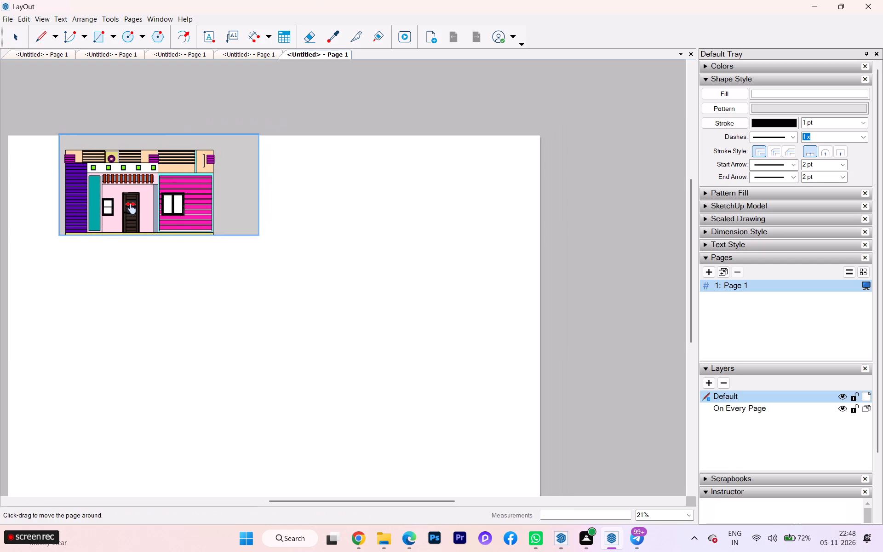
middle_drag(130, 207, 242, 197)
drag(211, 201, 192, 224)
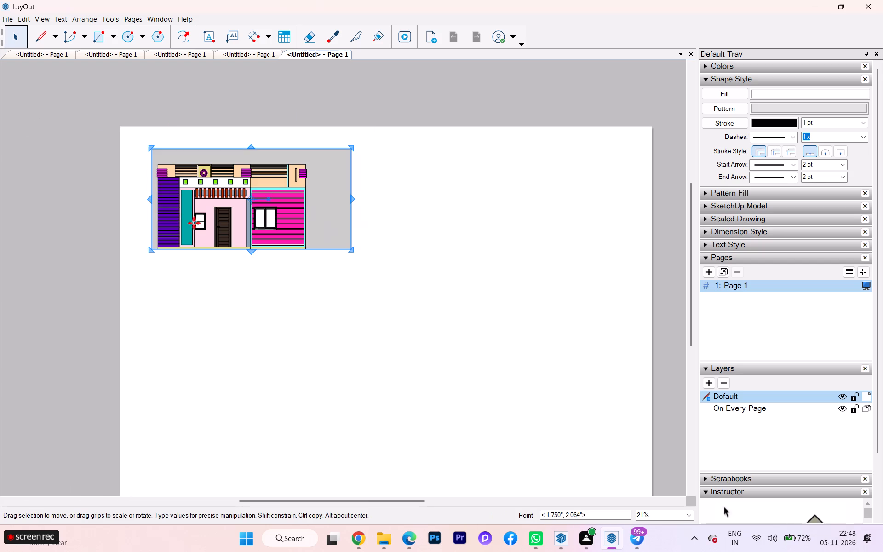
Adjust the viewport's top and right edges to leave a margin above the roof parapet and beyond the pink wall.
drag(352, 148, 341, 159)
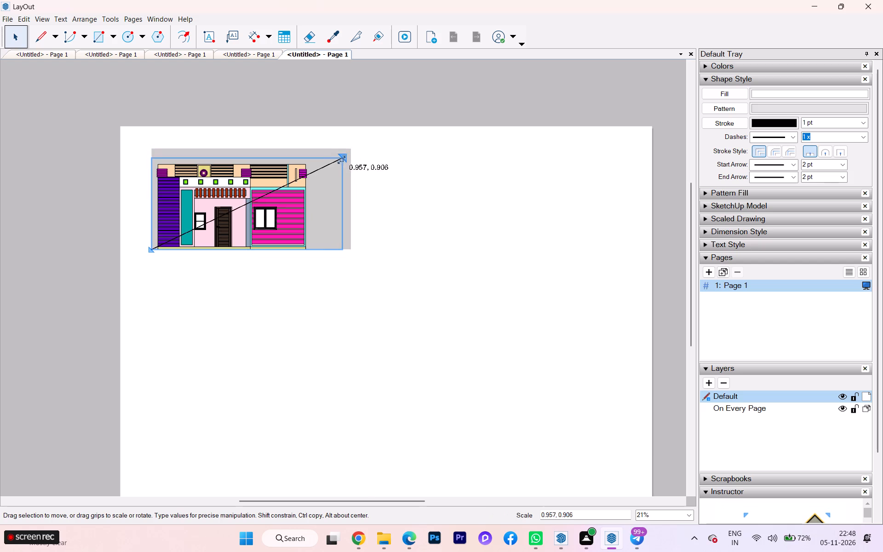
drag(341, 159, 304, 161)
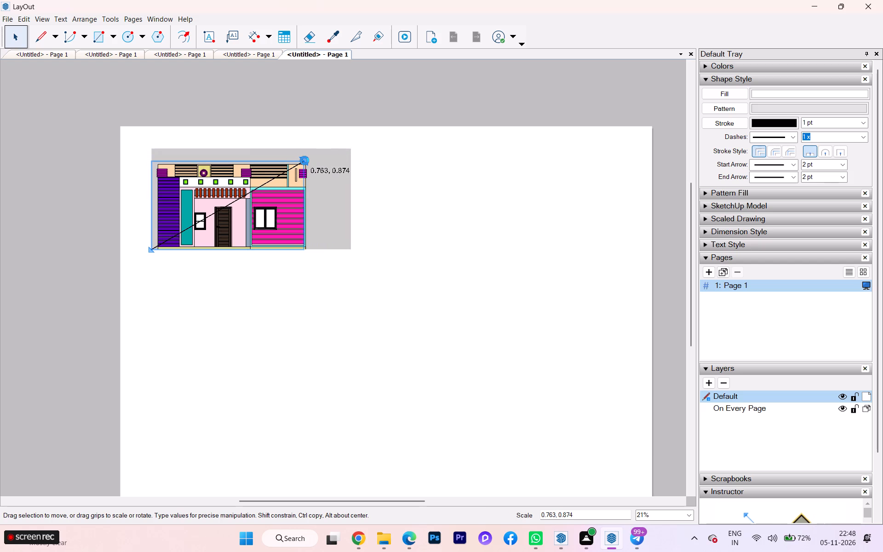
scroll(324, 162, up, 3)
scroll(236, 154, up, 2)
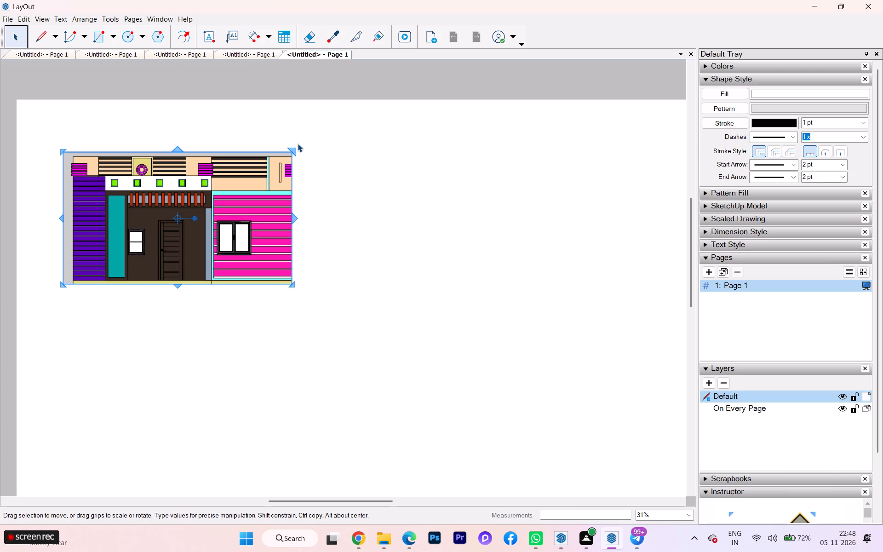
drag(292, 147, 315, 140)
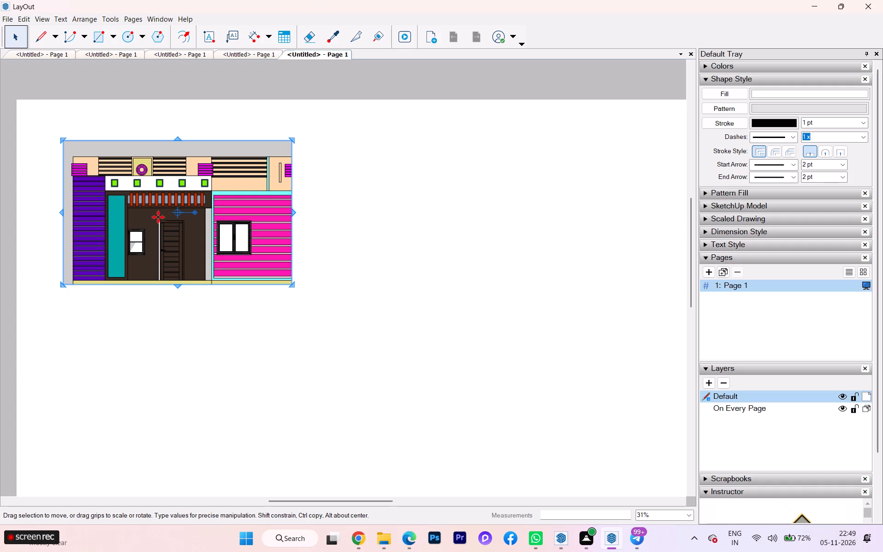
drag(292, 213, 330, 213)
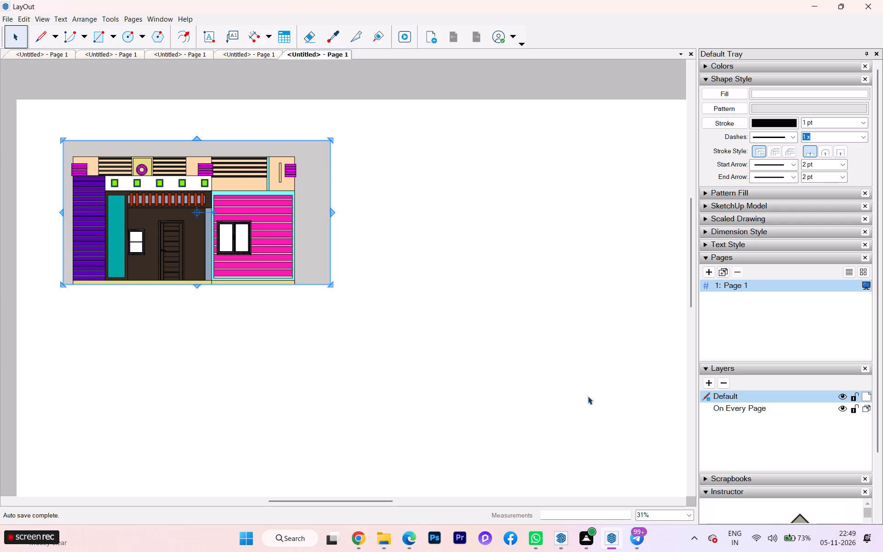
Extend the viewport's bottom edge below the house base by a factor of about 1.128.
scroll(295, 248, up, 2)
scroll(214, 261, down, 1)
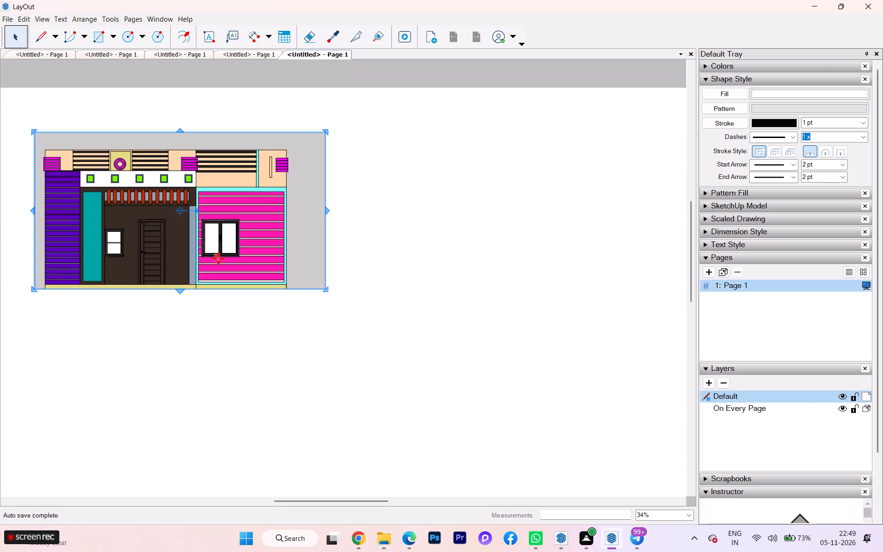
scroll(228, 254, down, 1)
drag(186, 287, 183, 304)
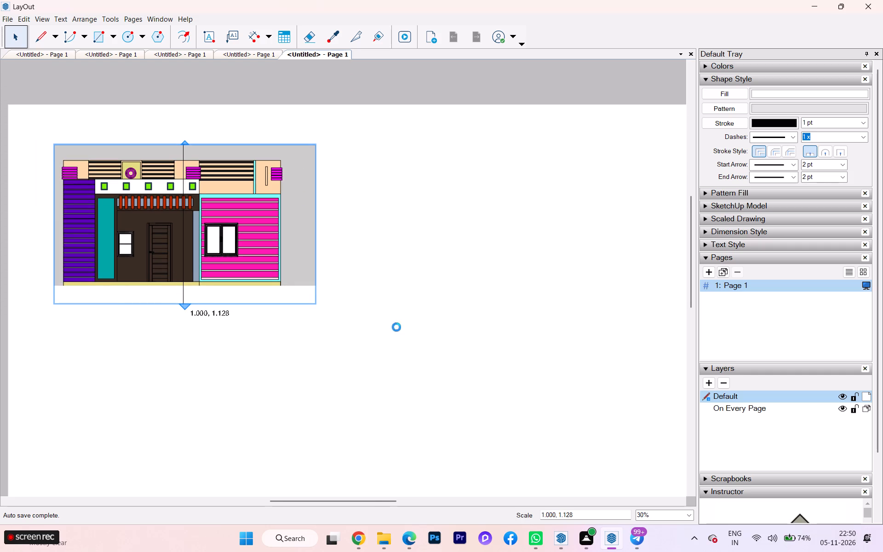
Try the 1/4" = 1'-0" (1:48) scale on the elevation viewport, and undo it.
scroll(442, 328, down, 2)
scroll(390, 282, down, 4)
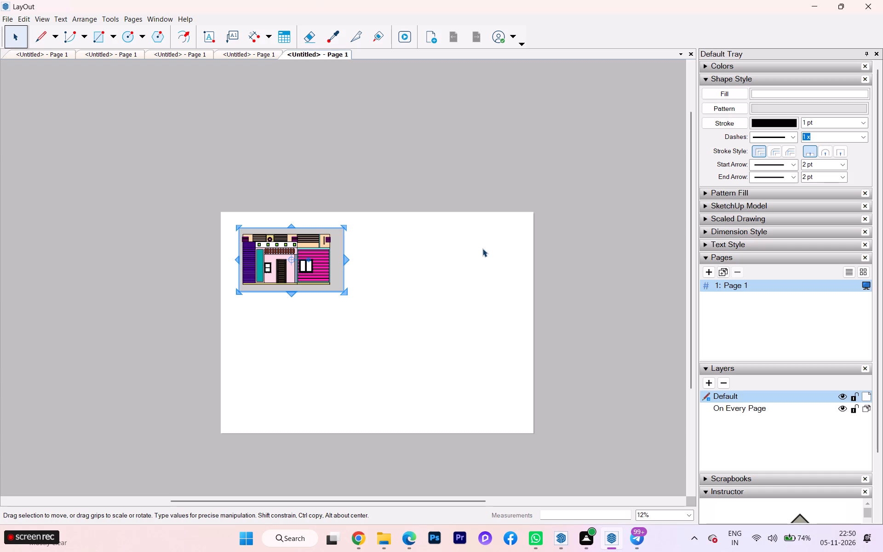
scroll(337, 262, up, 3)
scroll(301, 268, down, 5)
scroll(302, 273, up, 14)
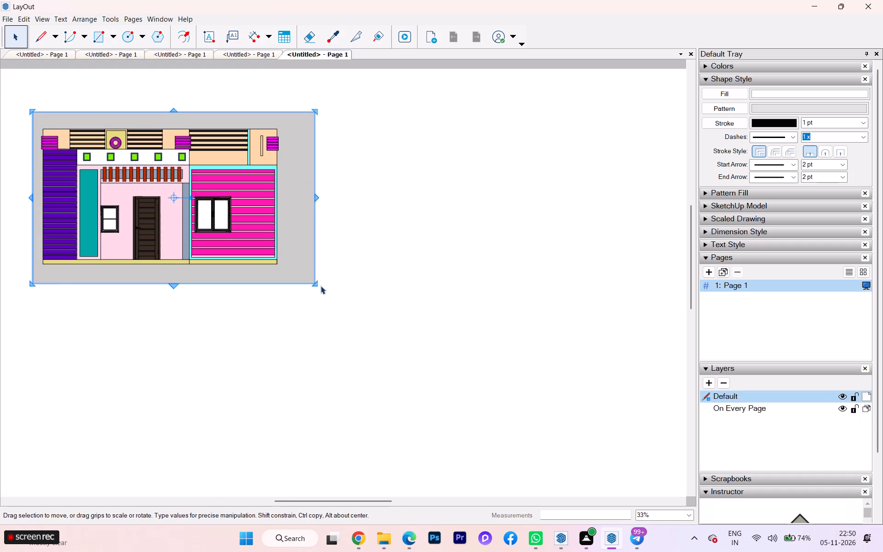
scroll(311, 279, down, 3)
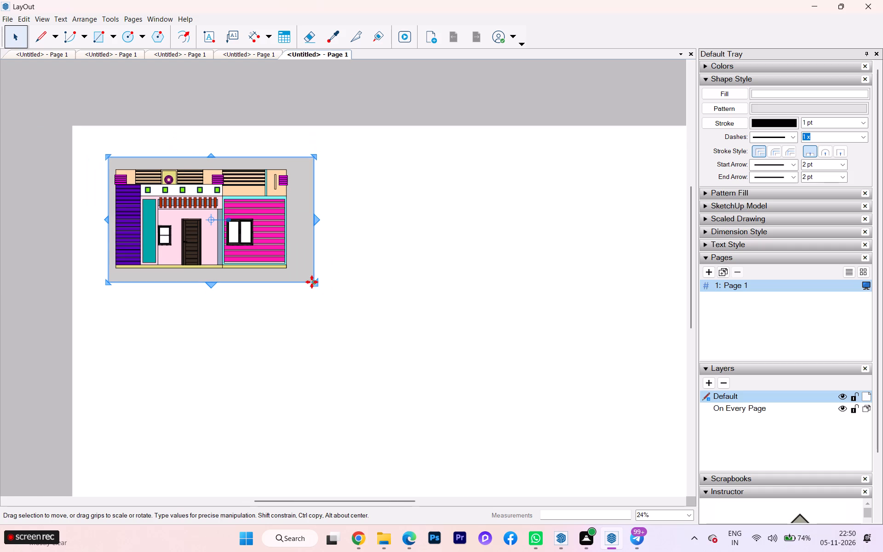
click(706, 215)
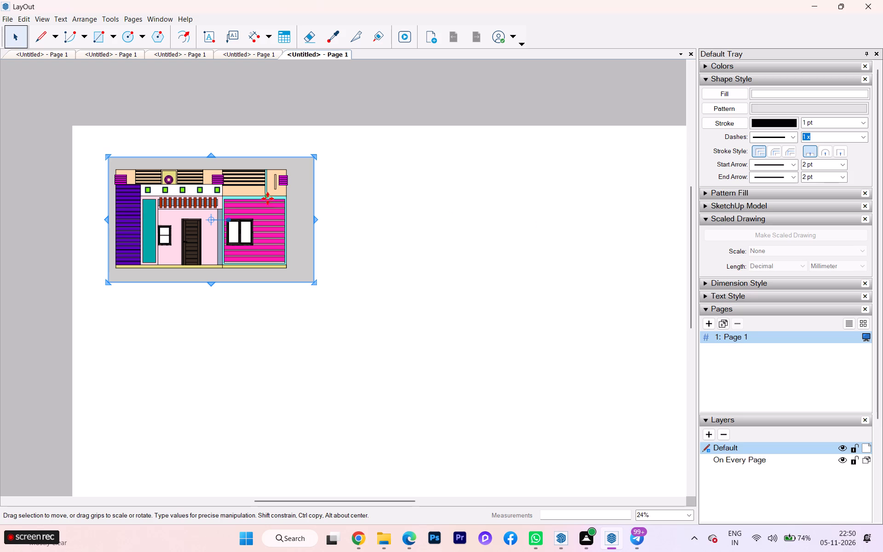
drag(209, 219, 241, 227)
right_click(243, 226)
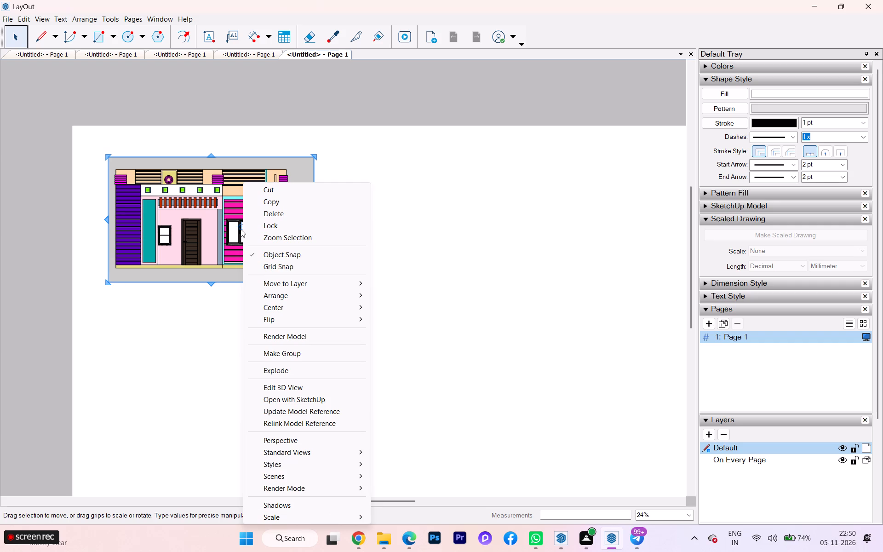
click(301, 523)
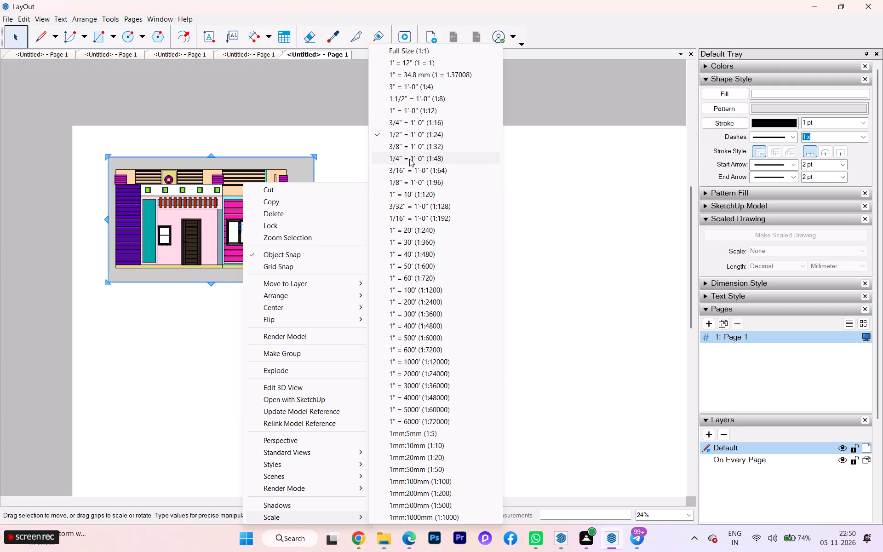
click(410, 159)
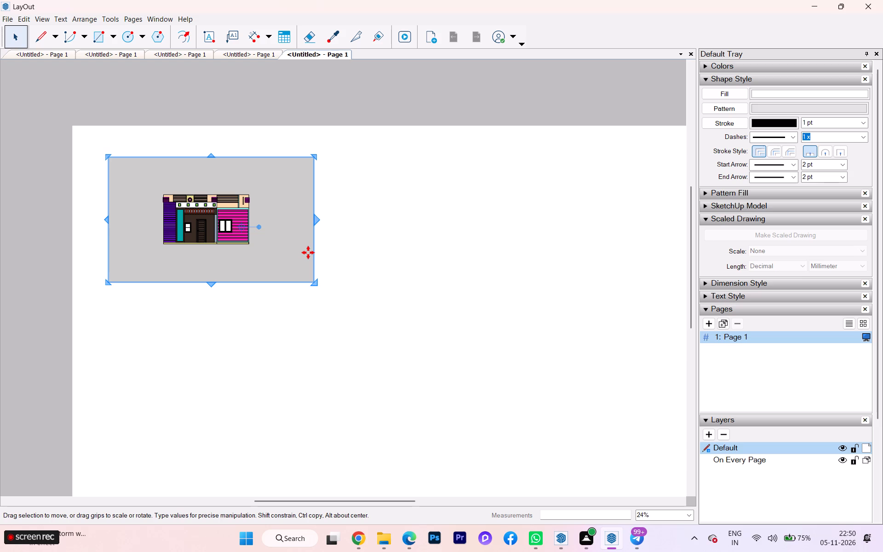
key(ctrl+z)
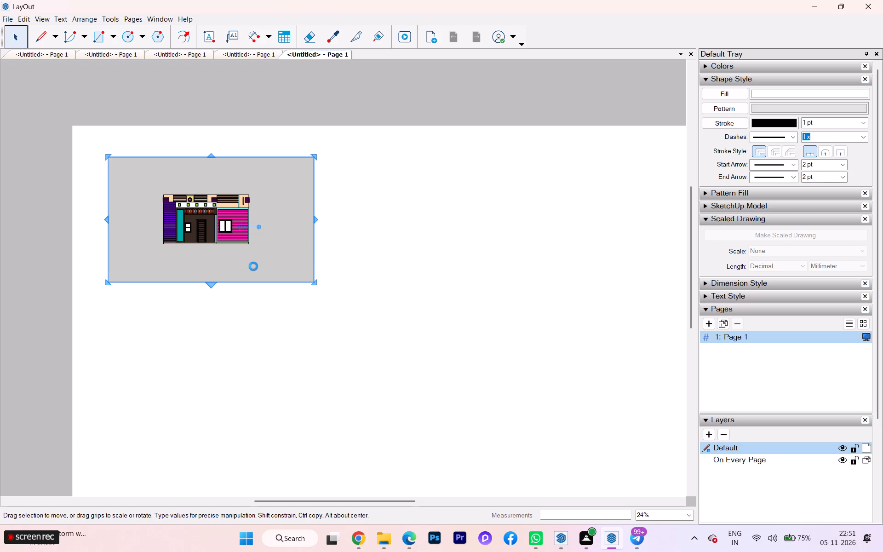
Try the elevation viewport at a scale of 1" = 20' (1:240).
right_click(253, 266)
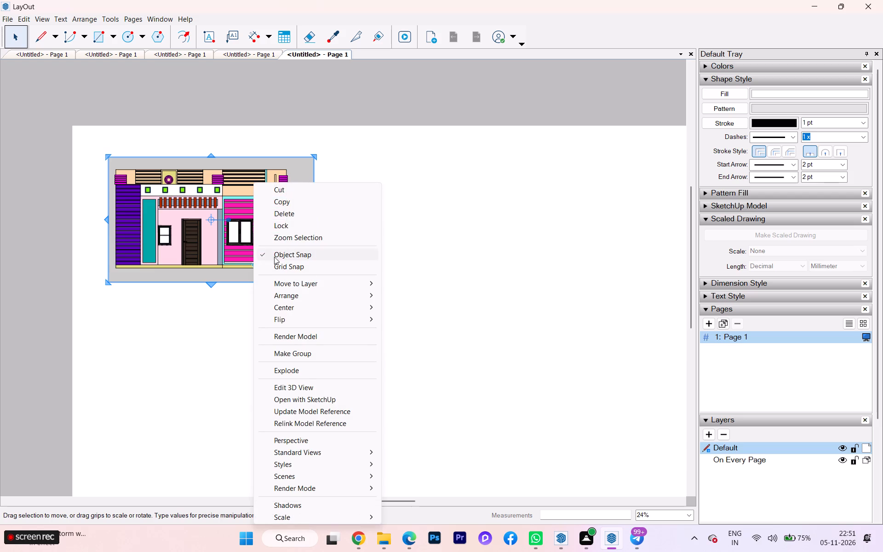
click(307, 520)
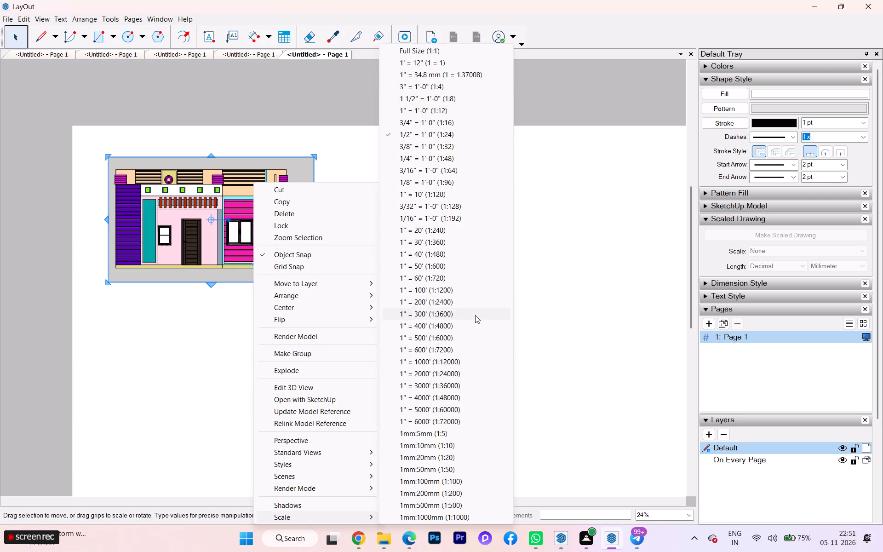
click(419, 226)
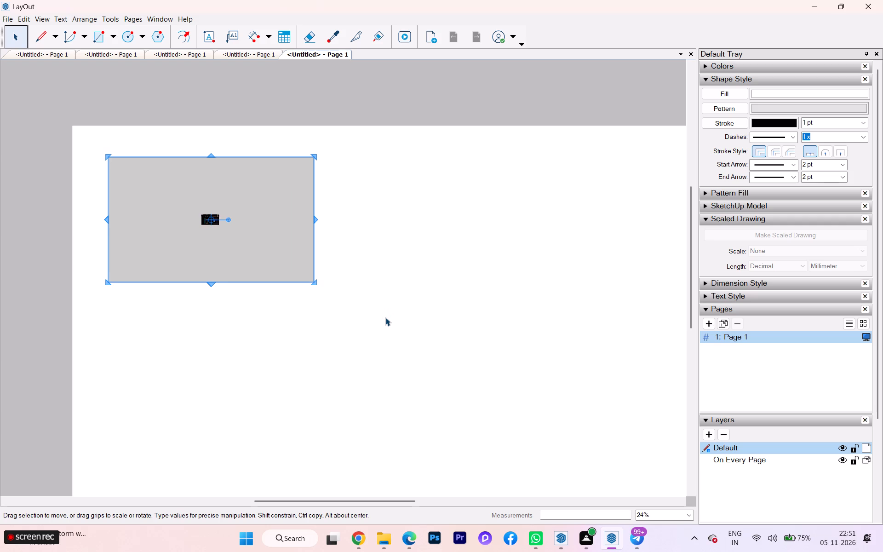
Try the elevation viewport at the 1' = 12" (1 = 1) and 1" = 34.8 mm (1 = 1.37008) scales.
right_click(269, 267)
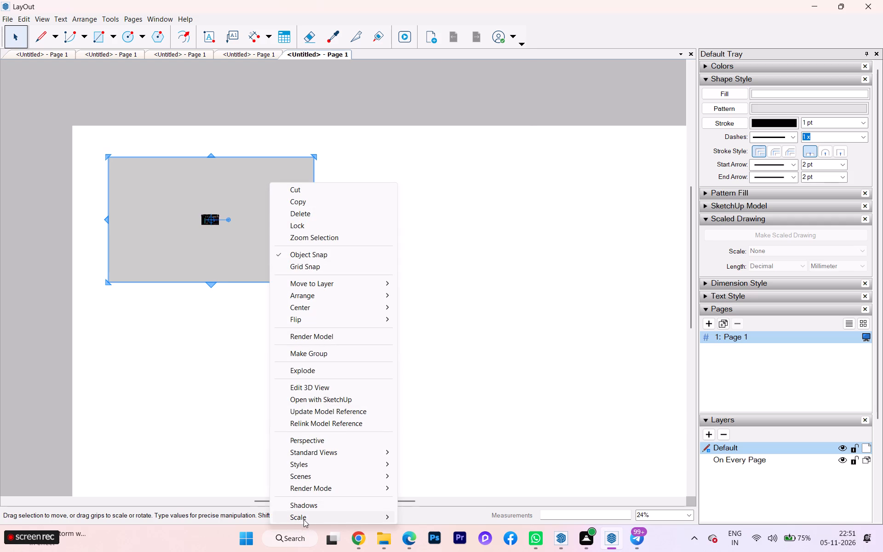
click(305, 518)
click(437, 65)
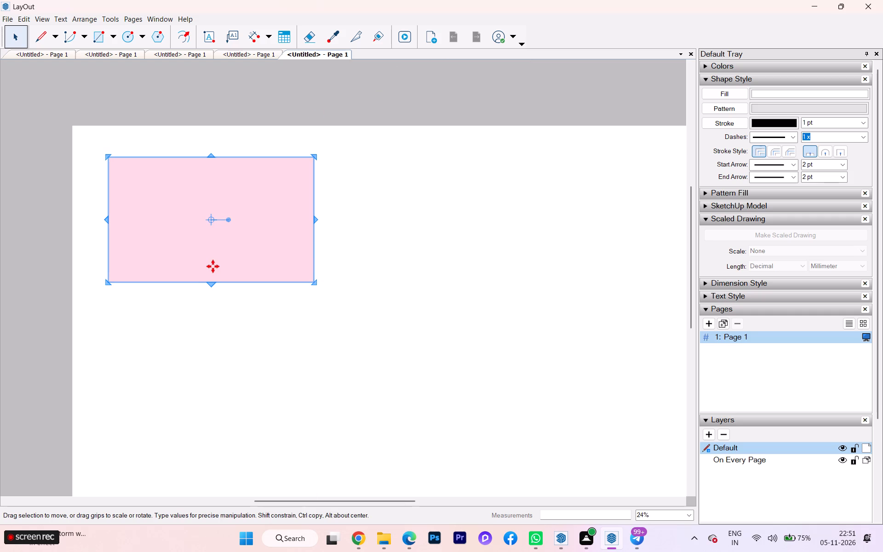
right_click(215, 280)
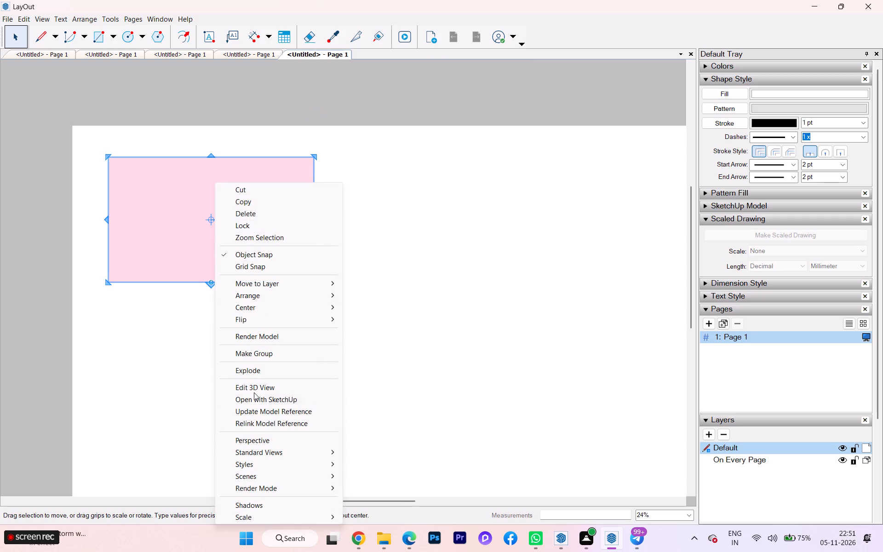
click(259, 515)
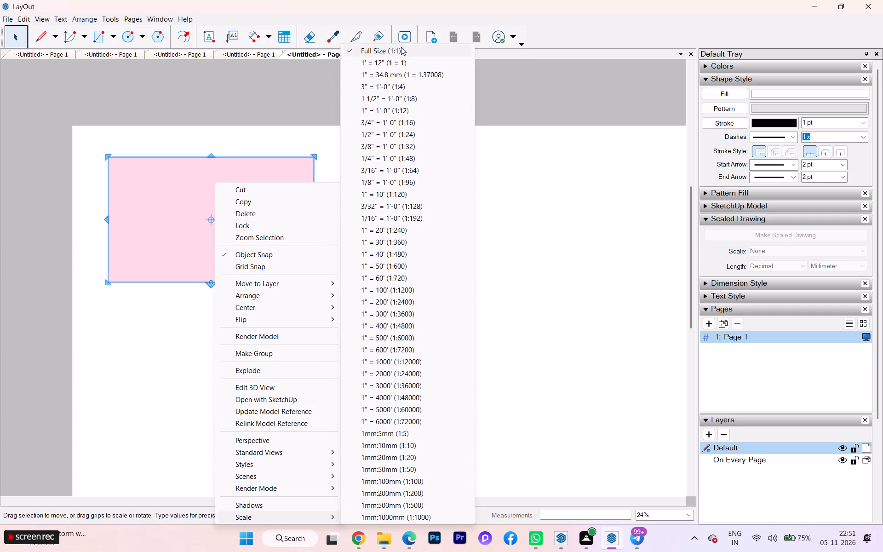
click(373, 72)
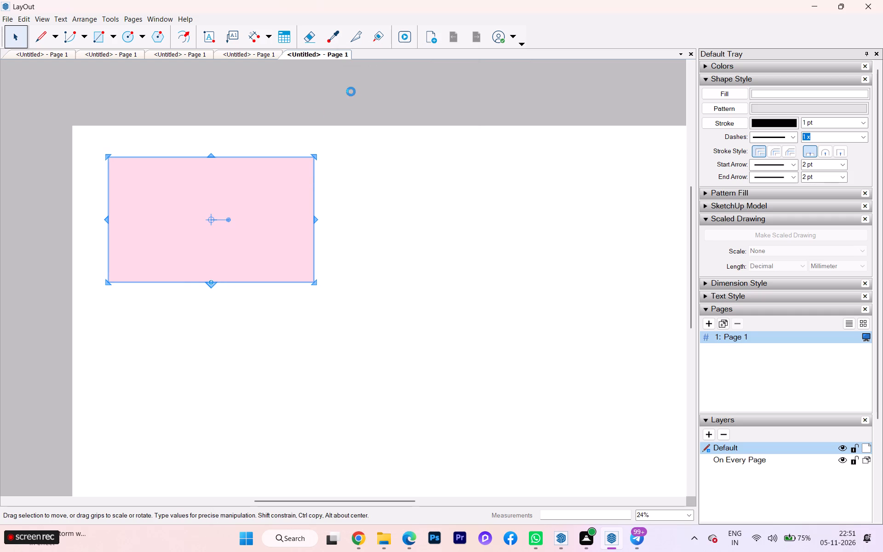
Set the elevation viewport's scale to 1/2" = 1'-0" (1:24).
right_click(227, 255)
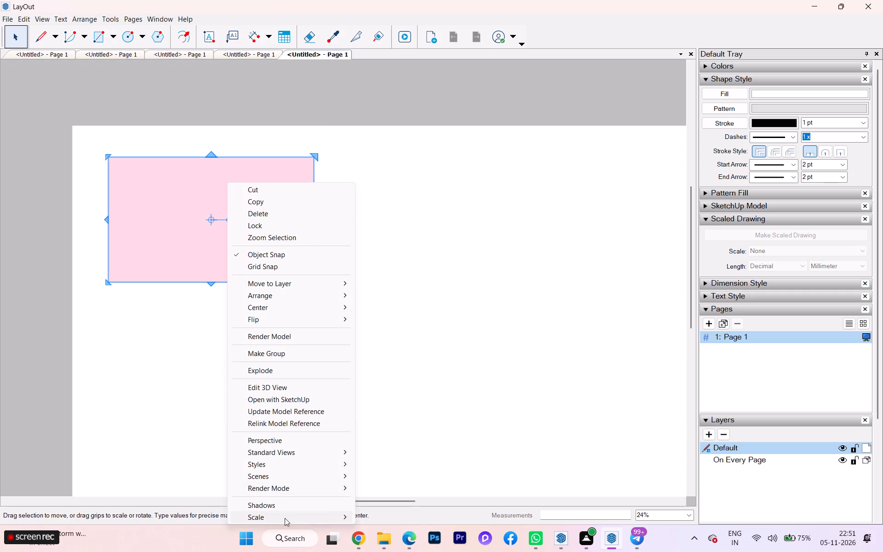
click(285, 518)
click(396, 130)
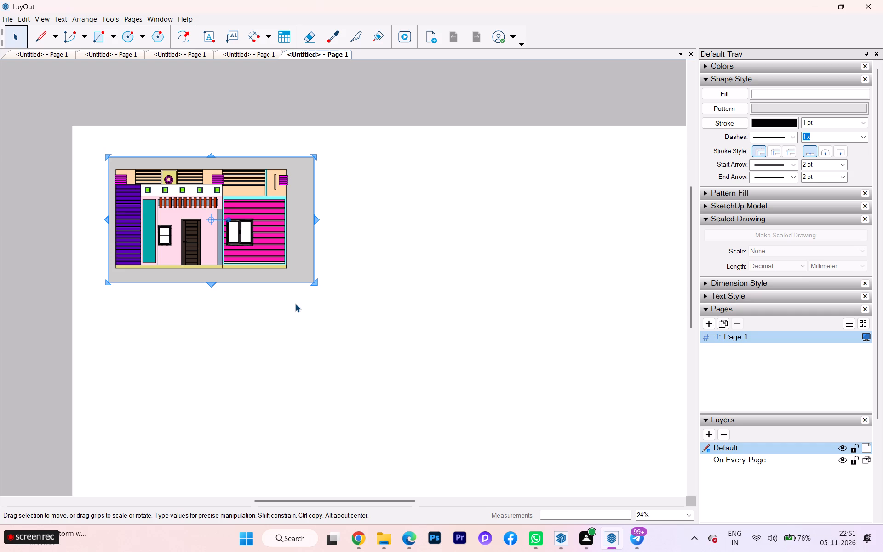
Move the elevation viewport slightly right and down on the sheet and deselect it.
scroll(287, 299, up, 1)
scroll(287, 299, down, 2)
scroll(287, 299, up, 4)
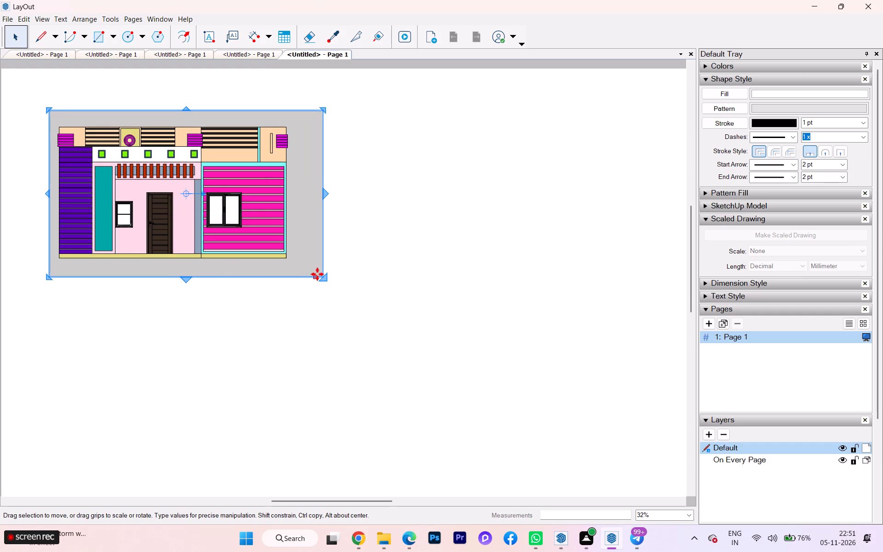
drag(214, 194, 226, 201)
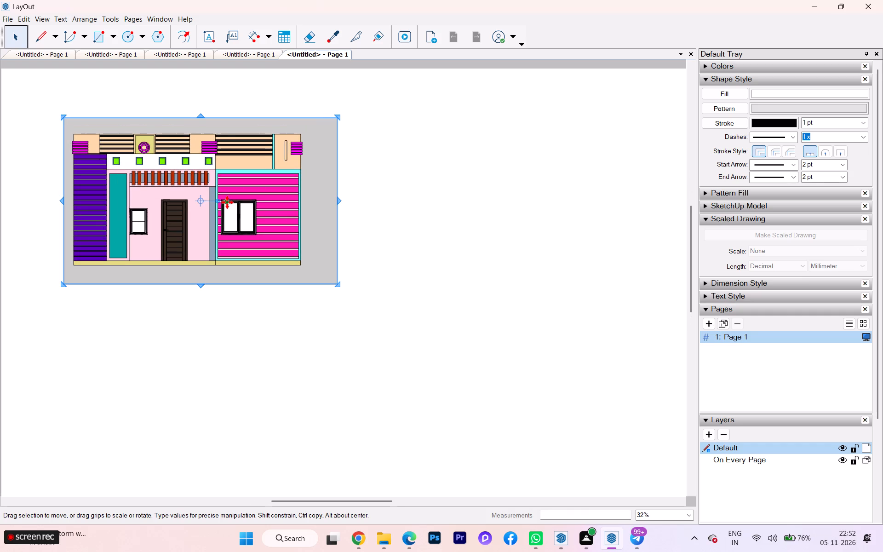
scroll(336, 208, up, 1)
scroll(336, 209, down, 3)
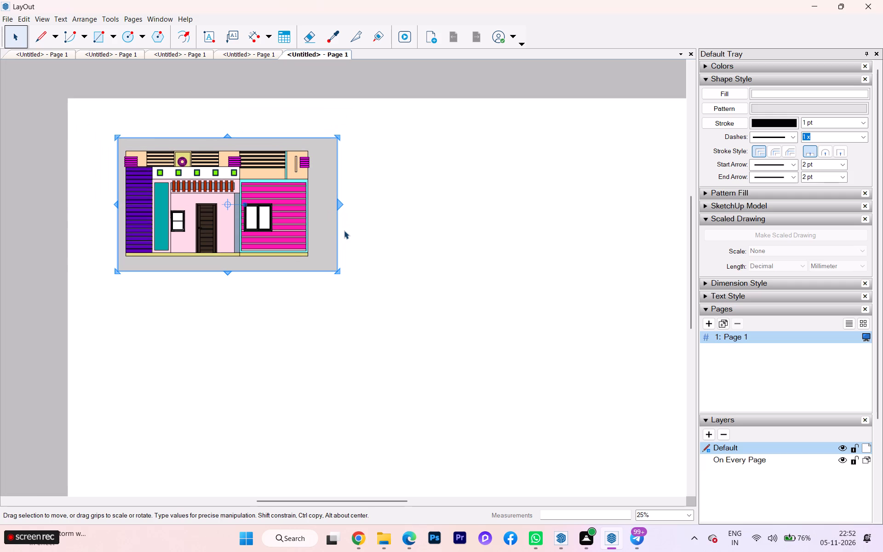
key(Escape)
Switch to the third open untitled document, which holds an earlier version of the front elevation.
scroll(383, 259, down, 3)
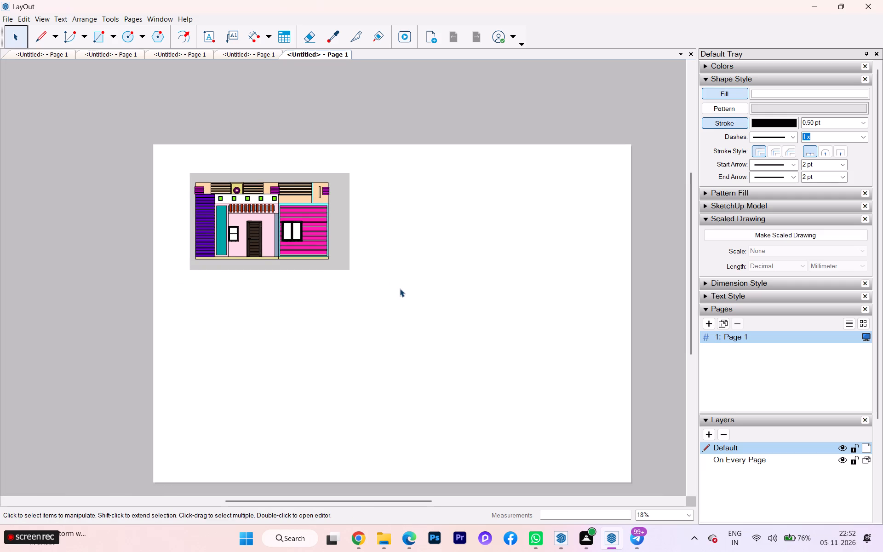
click(172, 54)
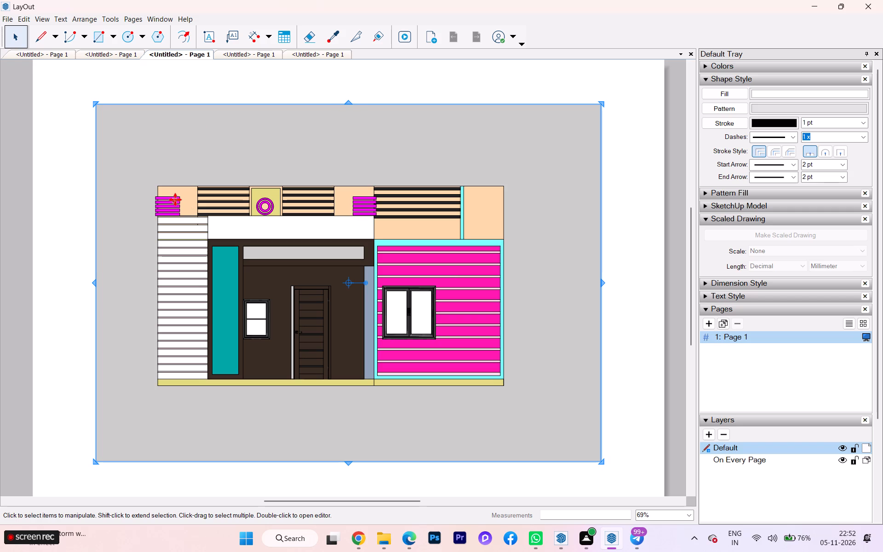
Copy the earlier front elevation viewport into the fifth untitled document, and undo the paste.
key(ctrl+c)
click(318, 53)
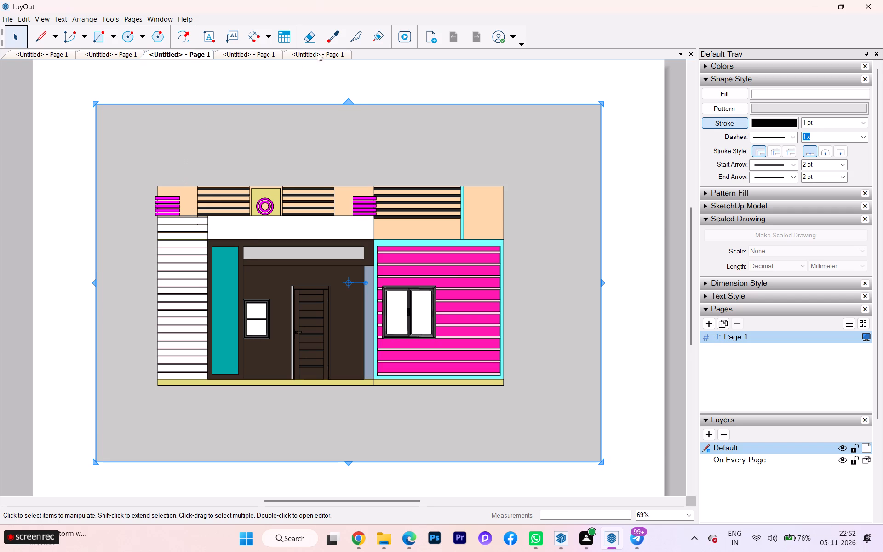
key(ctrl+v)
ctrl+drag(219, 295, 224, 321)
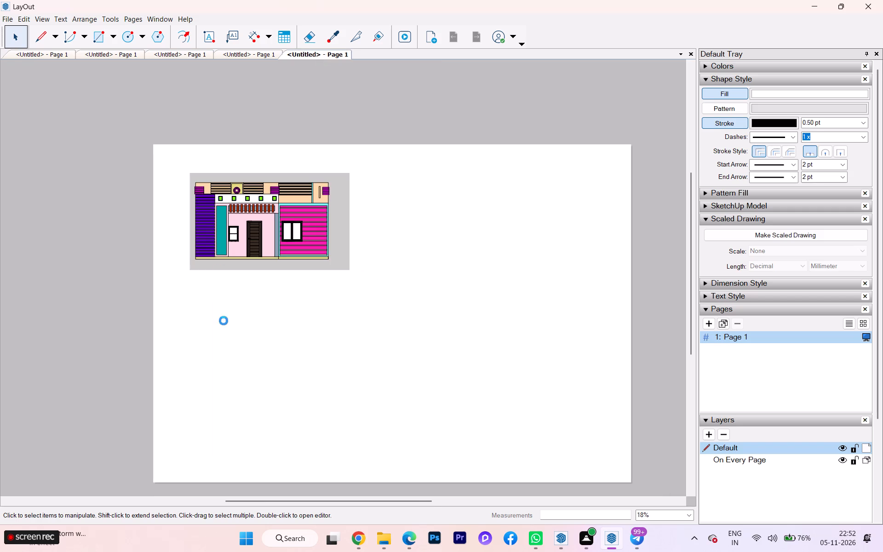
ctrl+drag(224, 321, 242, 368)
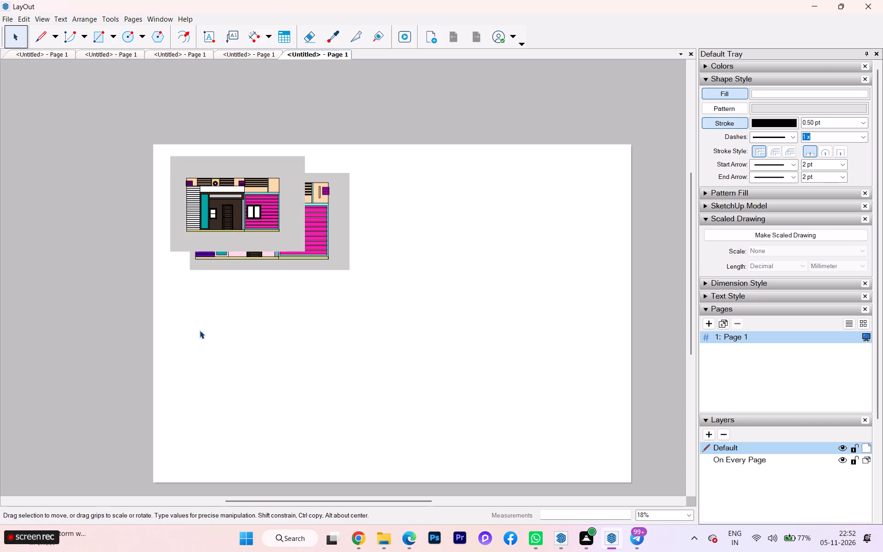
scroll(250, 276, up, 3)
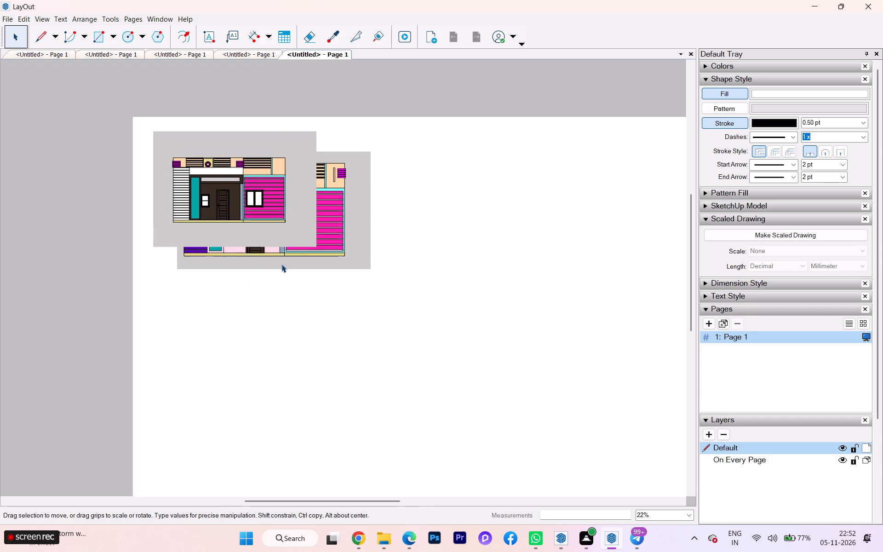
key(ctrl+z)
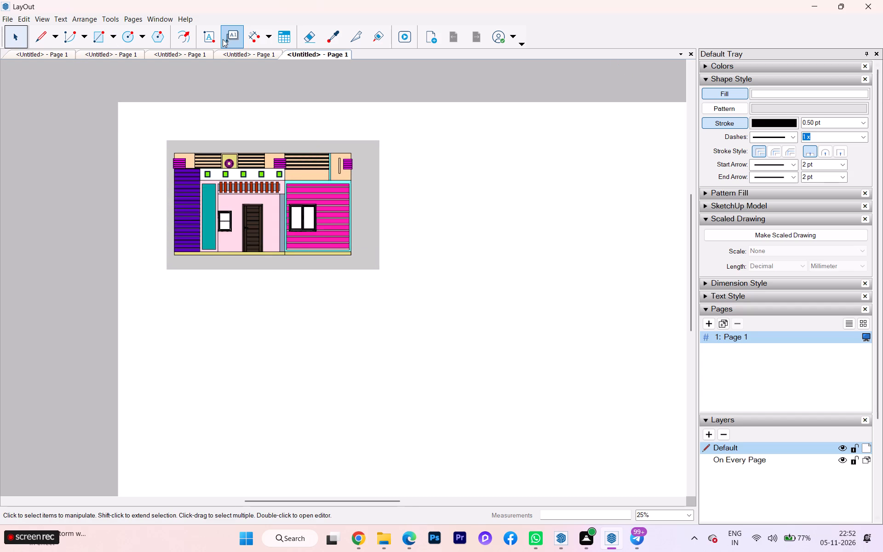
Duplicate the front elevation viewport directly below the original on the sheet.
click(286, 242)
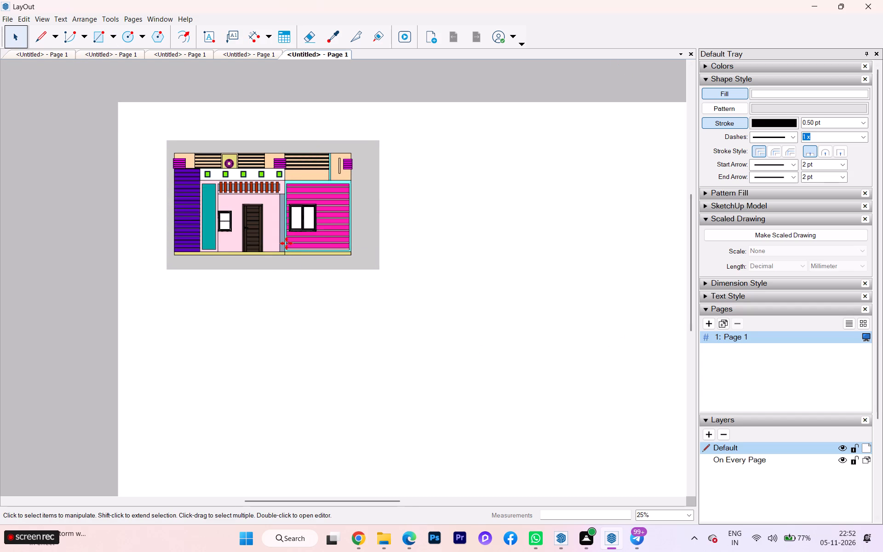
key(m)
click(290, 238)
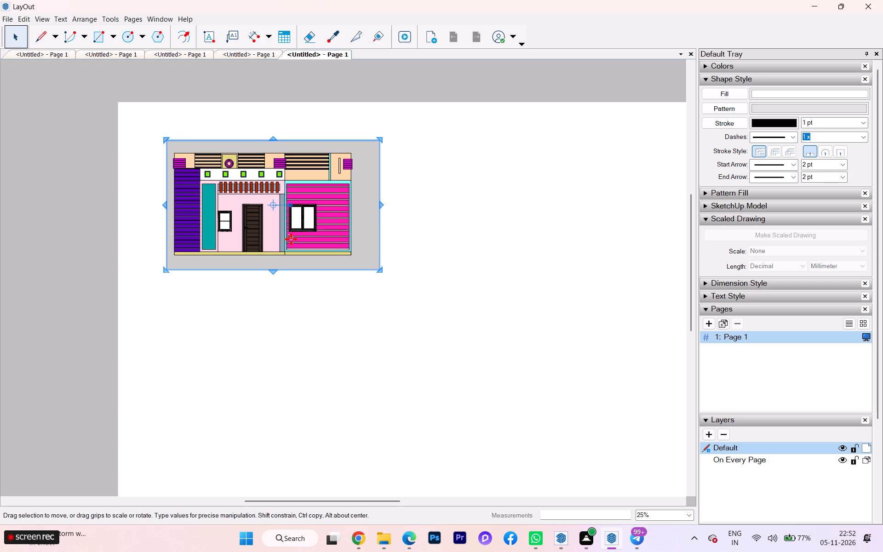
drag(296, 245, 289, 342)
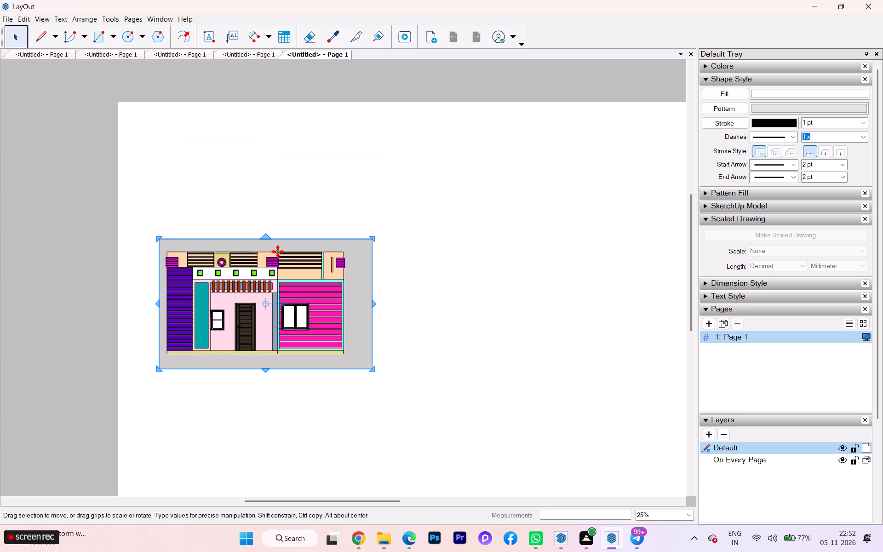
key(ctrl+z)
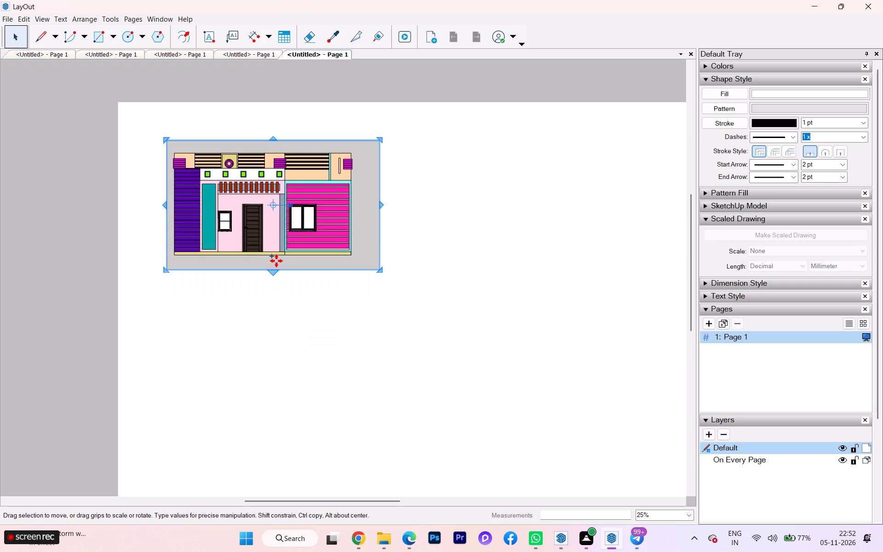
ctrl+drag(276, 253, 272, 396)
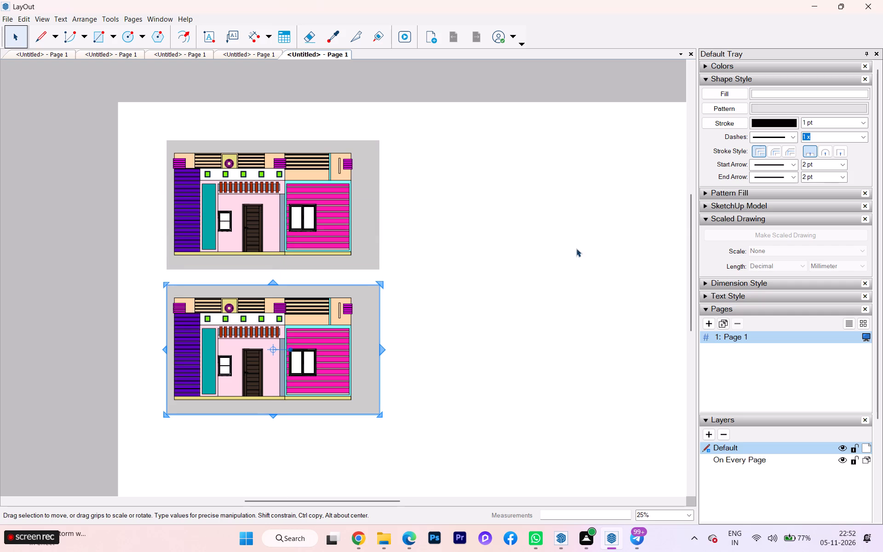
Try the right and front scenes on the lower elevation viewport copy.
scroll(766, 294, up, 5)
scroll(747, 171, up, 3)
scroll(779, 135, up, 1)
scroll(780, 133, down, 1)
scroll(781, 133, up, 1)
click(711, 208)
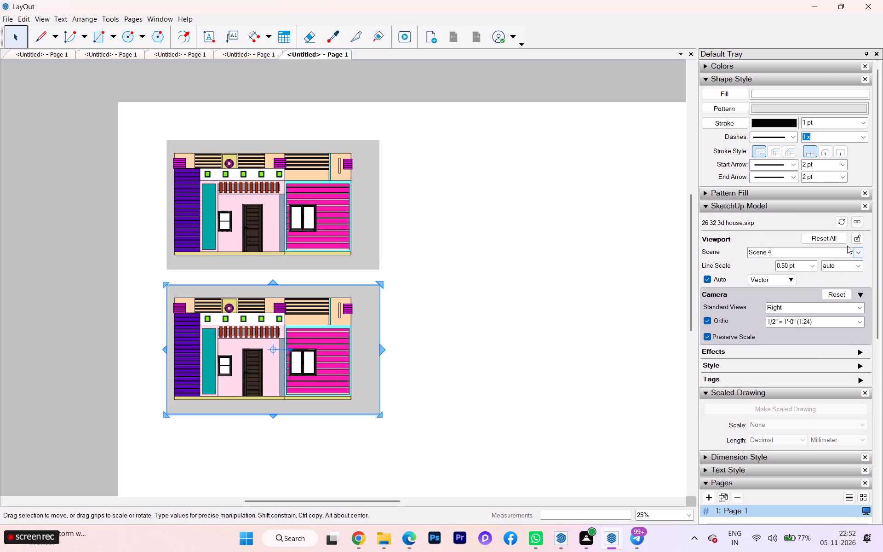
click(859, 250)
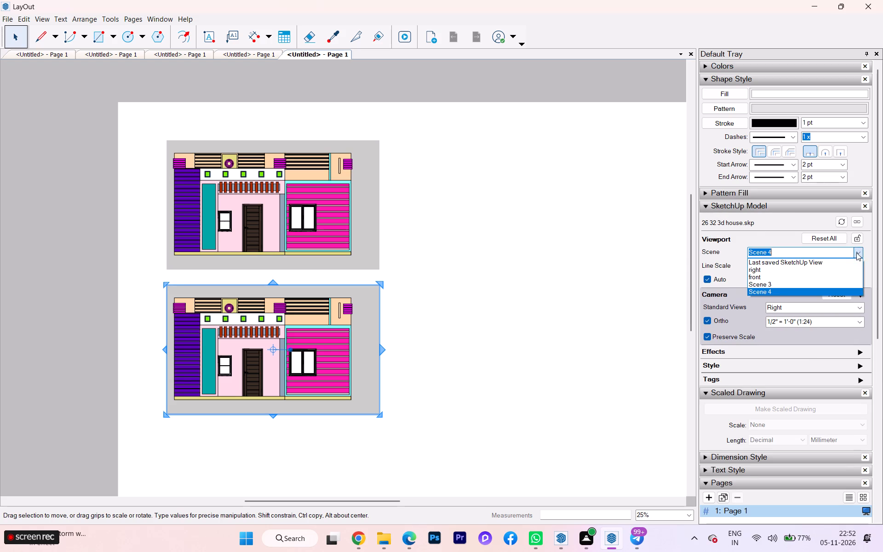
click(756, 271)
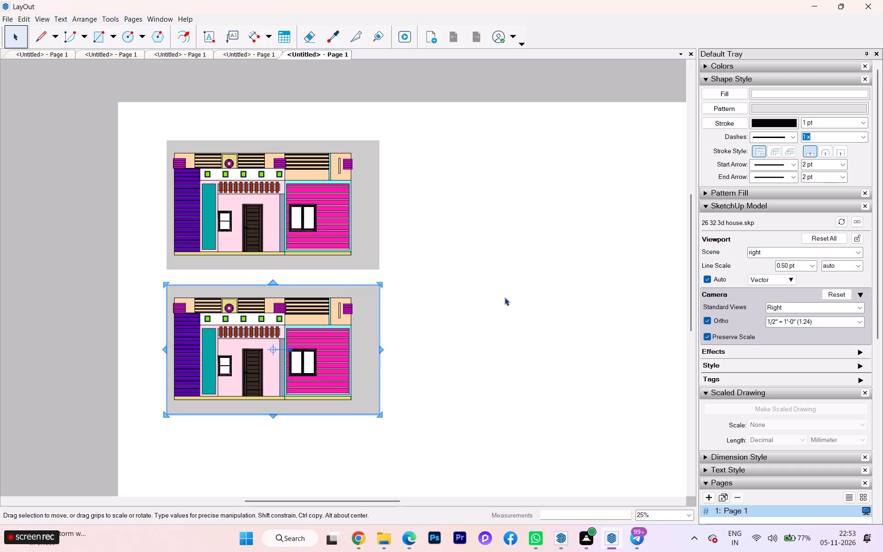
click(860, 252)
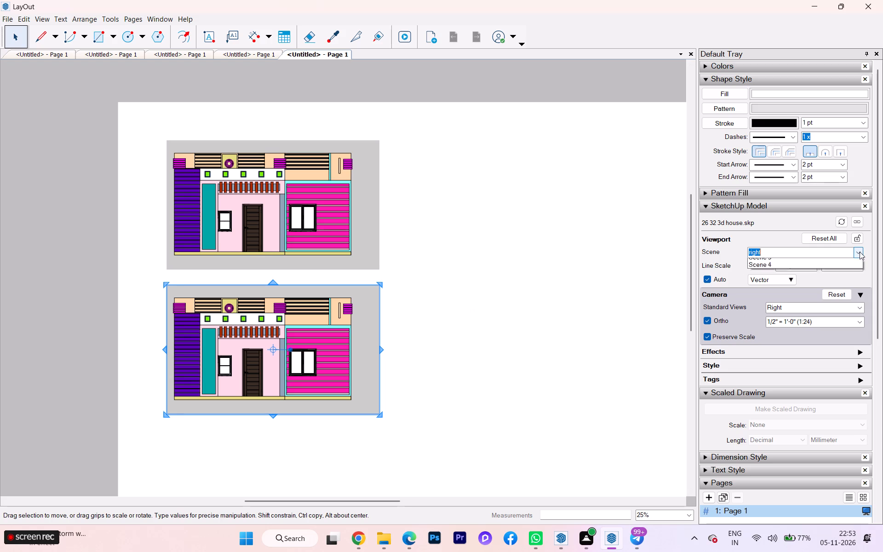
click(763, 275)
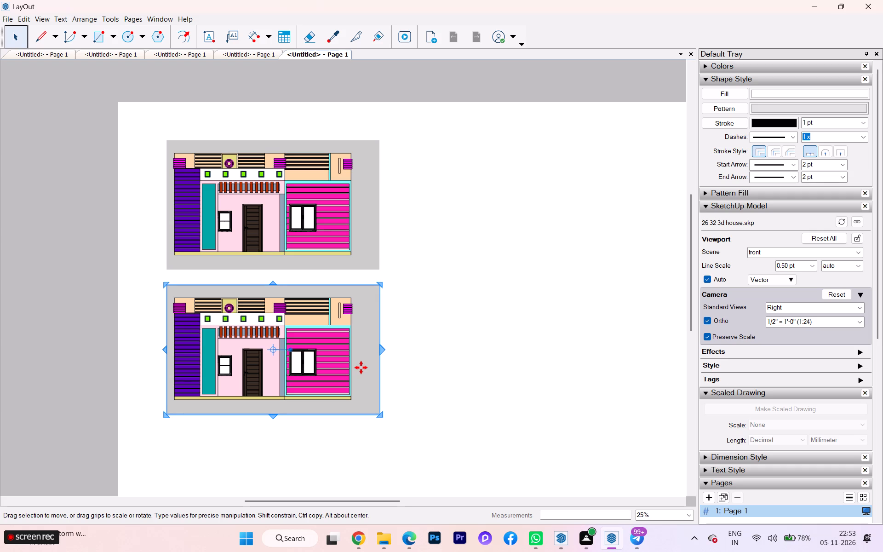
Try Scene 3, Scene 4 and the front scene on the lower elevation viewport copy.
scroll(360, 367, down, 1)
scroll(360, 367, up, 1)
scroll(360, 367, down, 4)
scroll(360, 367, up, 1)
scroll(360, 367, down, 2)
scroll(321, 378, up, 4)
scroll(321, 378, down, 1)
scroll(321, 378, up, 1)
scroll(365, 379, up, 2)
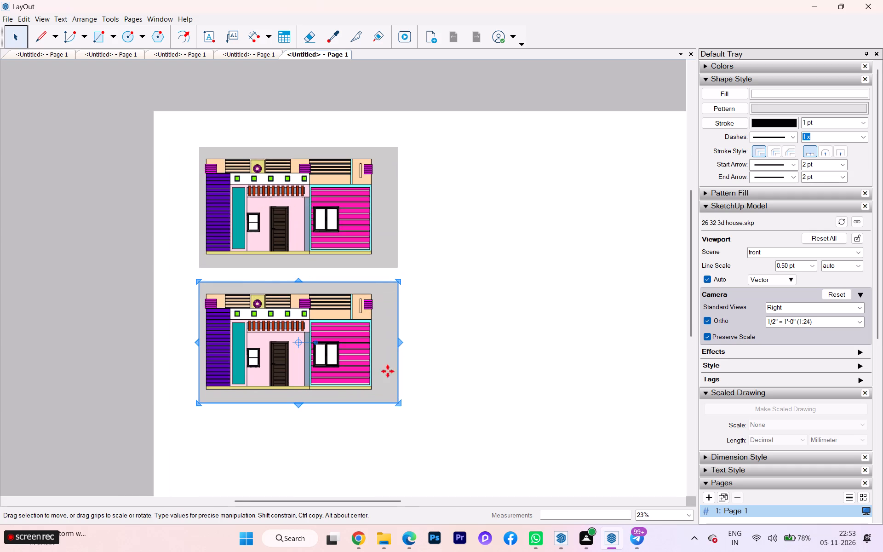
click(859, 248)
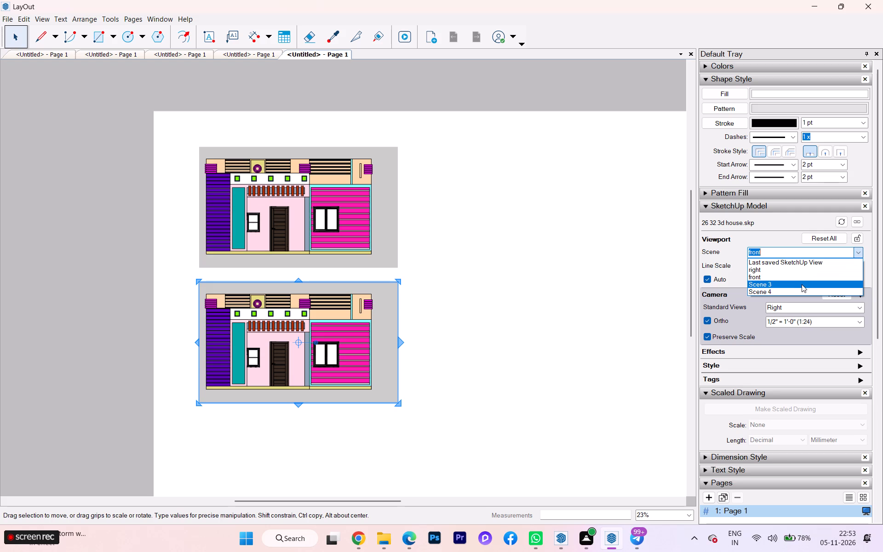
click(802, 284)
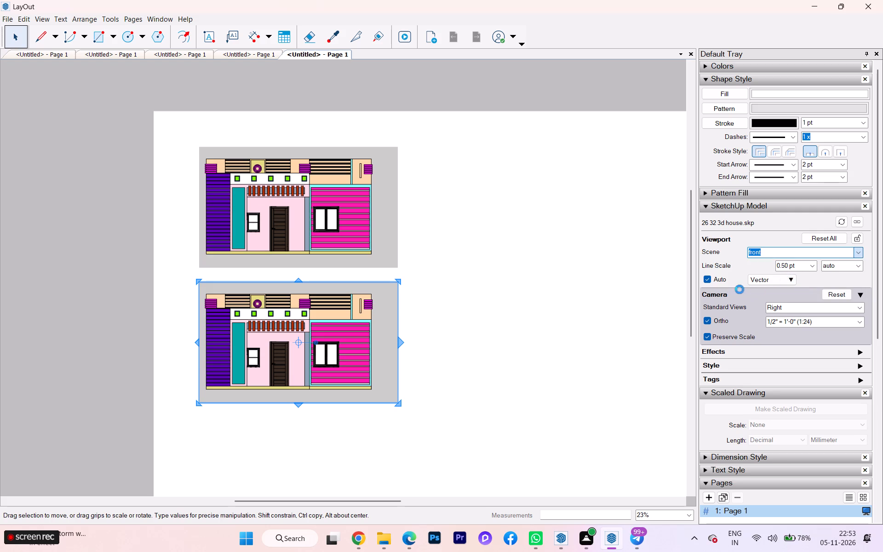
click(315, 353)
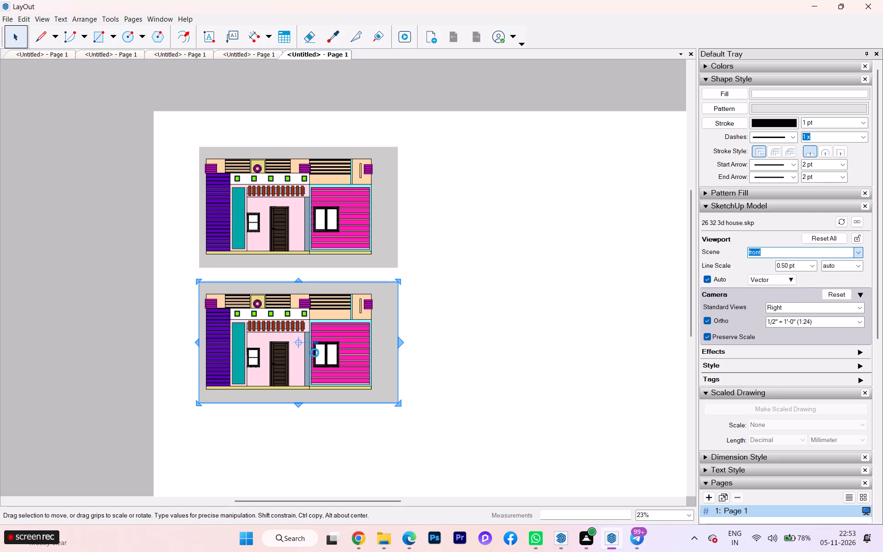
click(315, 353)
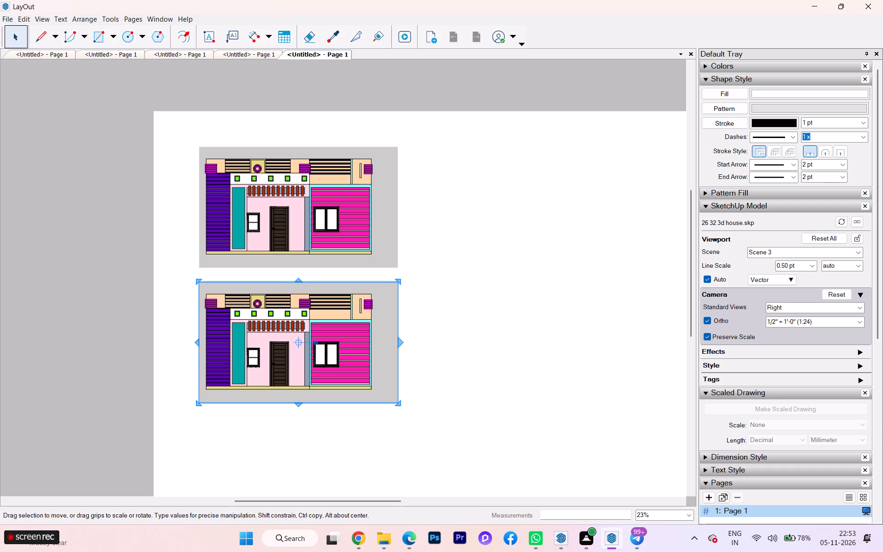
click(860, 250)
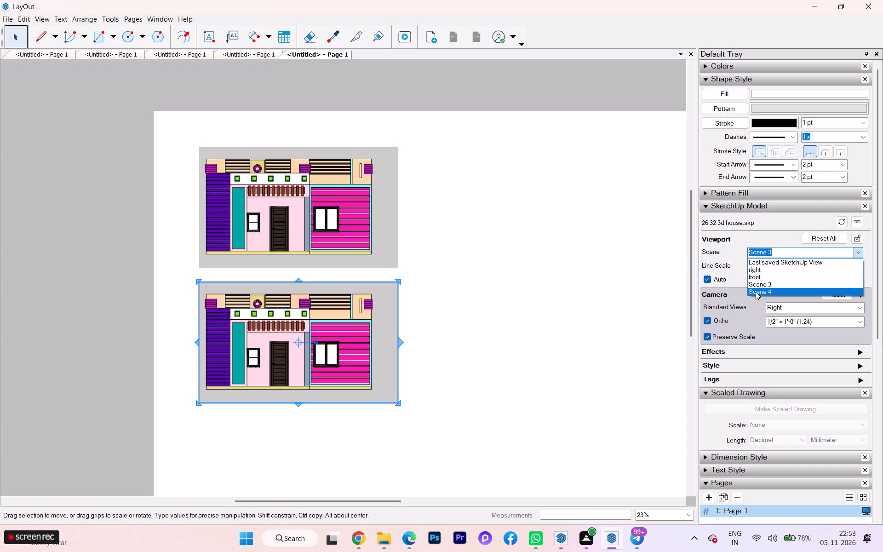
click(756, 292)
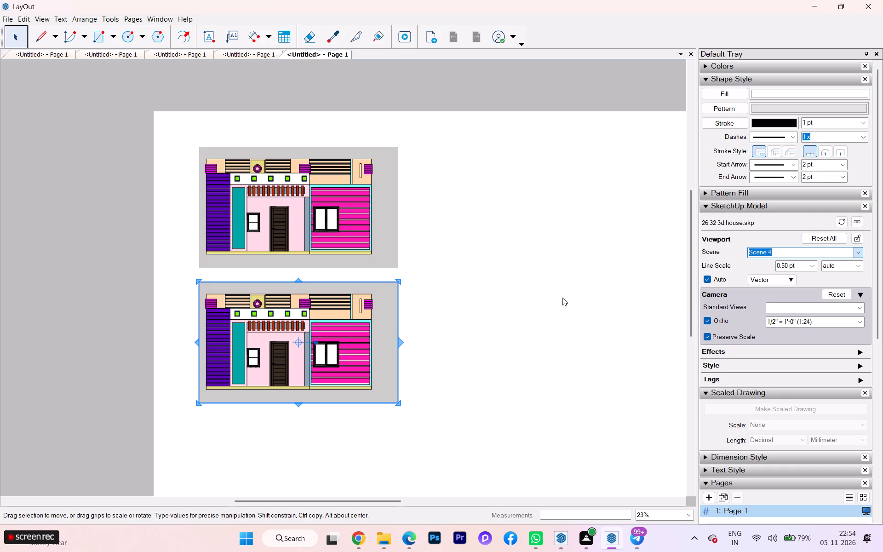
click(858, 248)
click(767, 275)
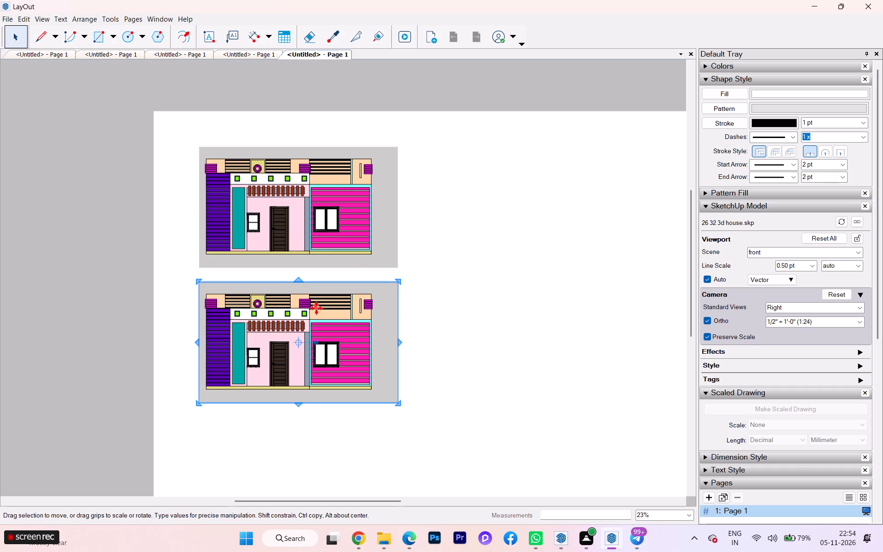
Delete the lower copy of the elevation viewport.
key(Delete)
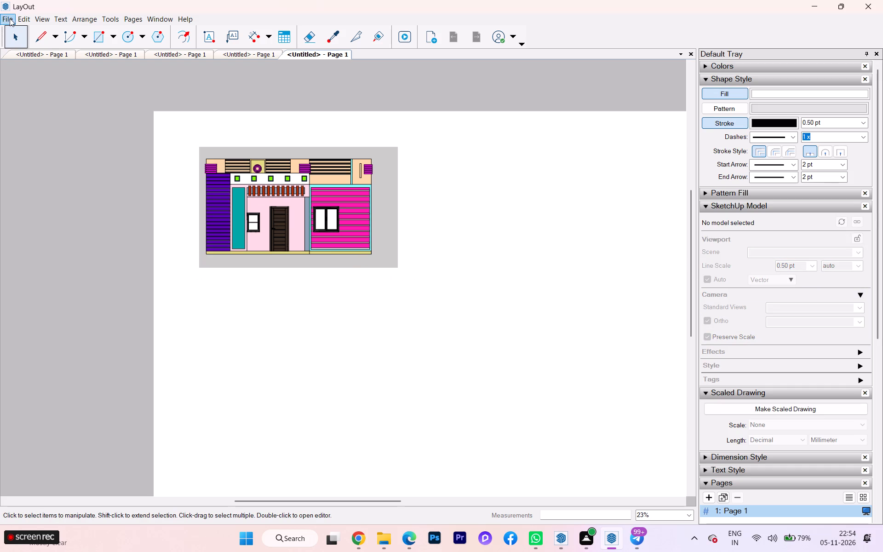
Insert the model 26 32 3d house.skp from the skp projectss folder as a second viewport on the sheet.
click(10, 18)
click(59, 177)
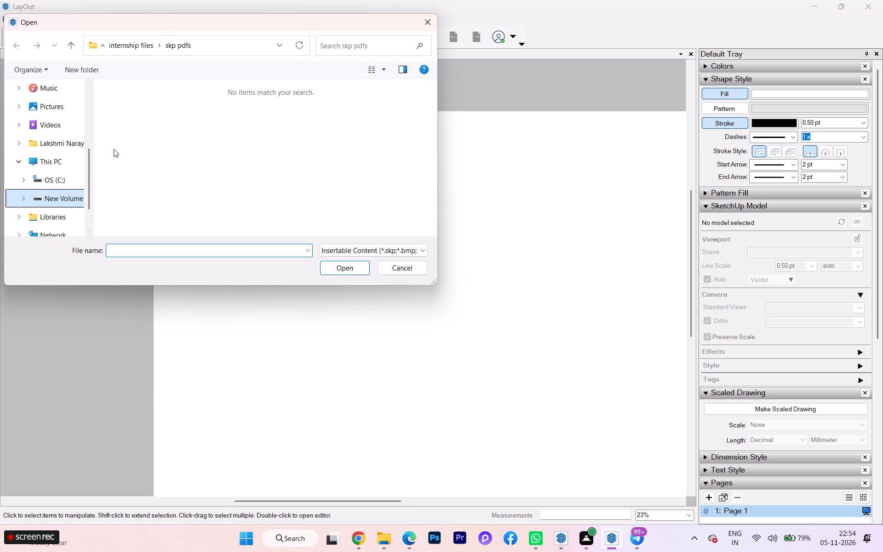
click(130, 47)
double_click(297, 134)
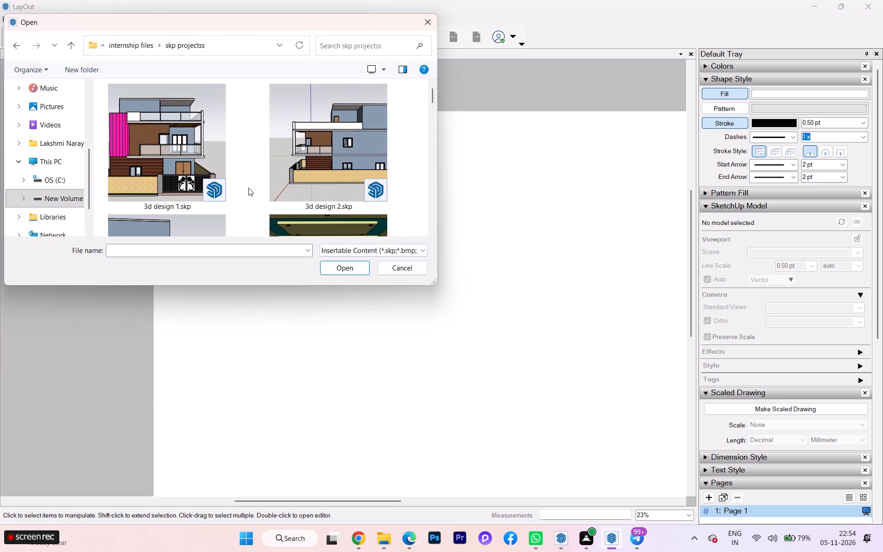
scroll(190, 177, down, 1)
scroll(190, 177, up, 1)
scroll(190, 177, down, 5)
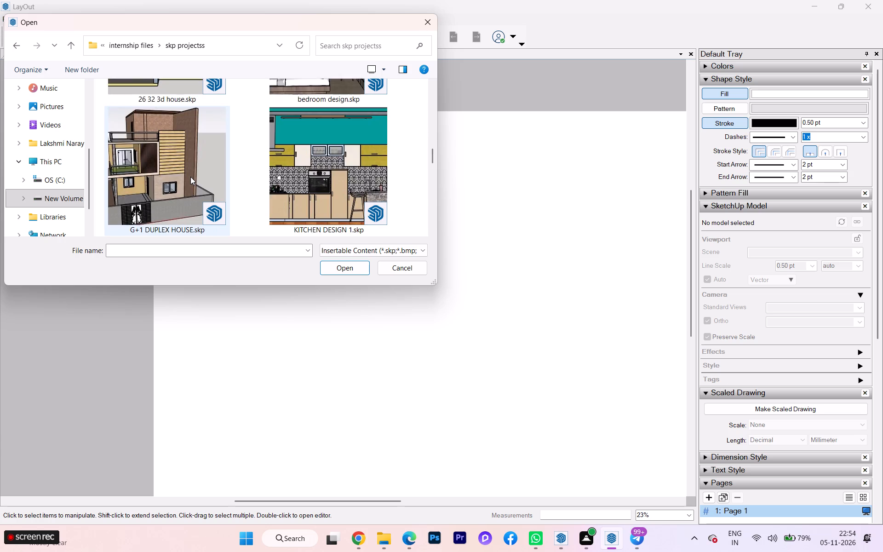
scroll(190, 177, down, 3)
scroll(190, 177, up, 2)
scroll(190, 177, down, 4)
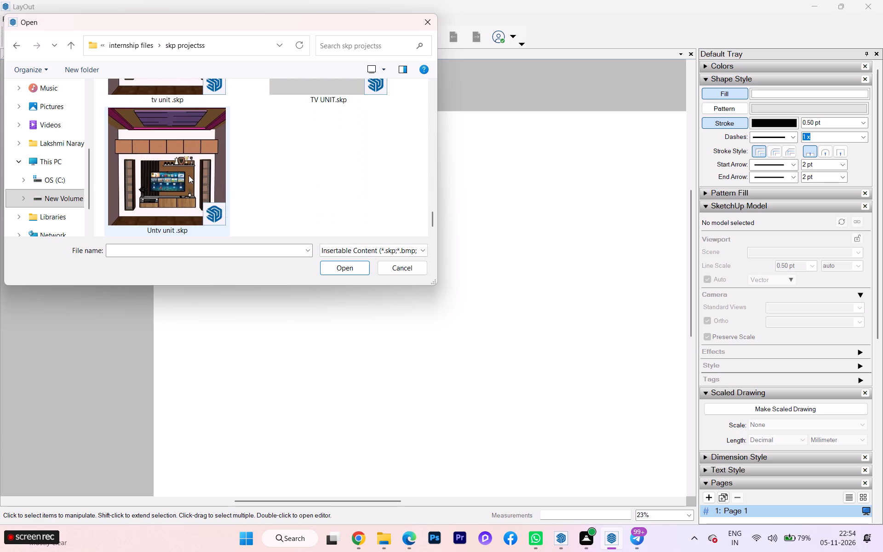
scroll(190, 169, up, 7)
scroll(192, 170, down, 2)
scroll(192, 170, up, 4)
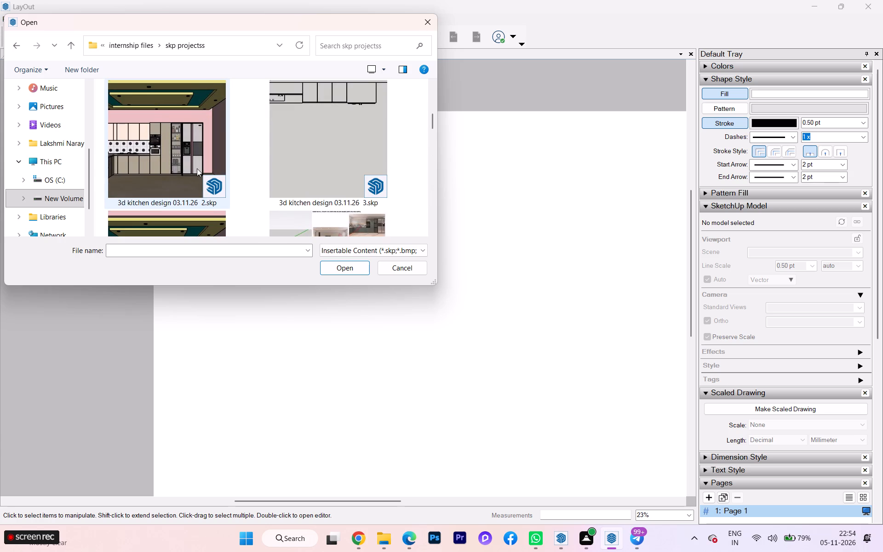
scroll(195, 172, down, 1)
scroll(195, 174, up, 8)
scroll(194, 171, down, 4)
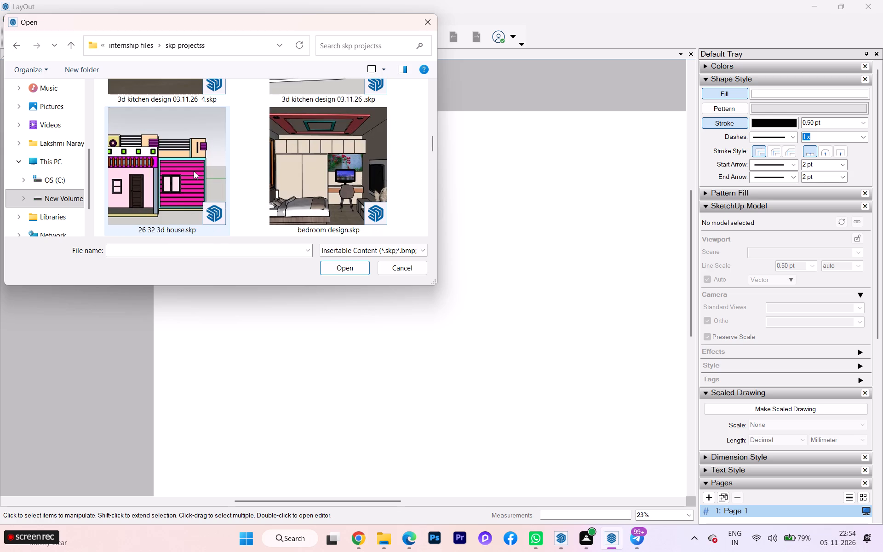
click(198, 203)
click(335, 264)
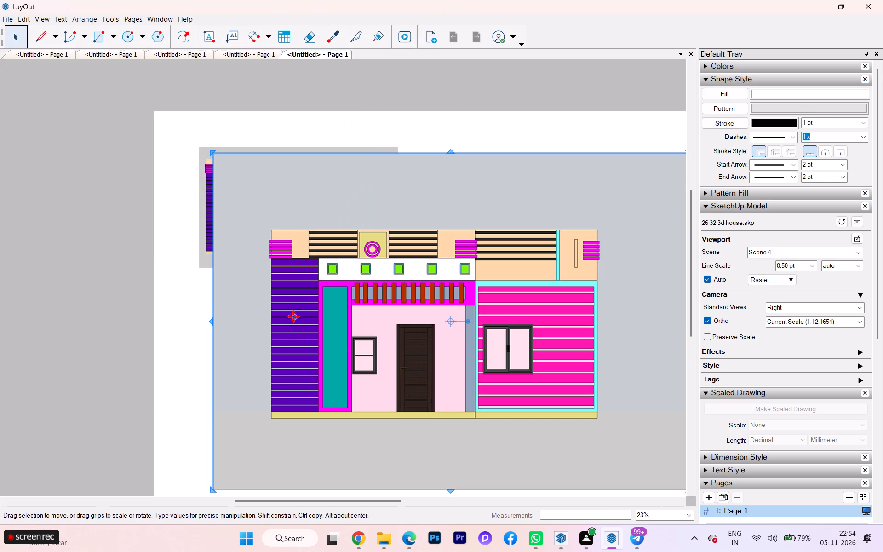
Move the inserted model viewport down the sheet so its left edge roughly lines up with the first elevation viewport.
scroll(290, 315, down, 4)
drag(362, 334, 376, 338)
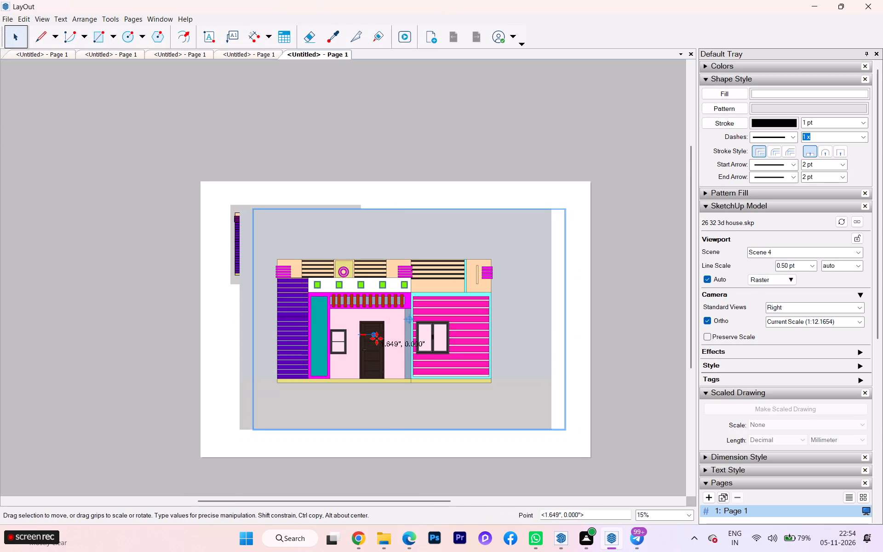
drag(376, 338, 352, 352)
Shrink the second model viewport and place it on the sheet just below the first elevation viewport.
scroll(352, 330, up, 1)
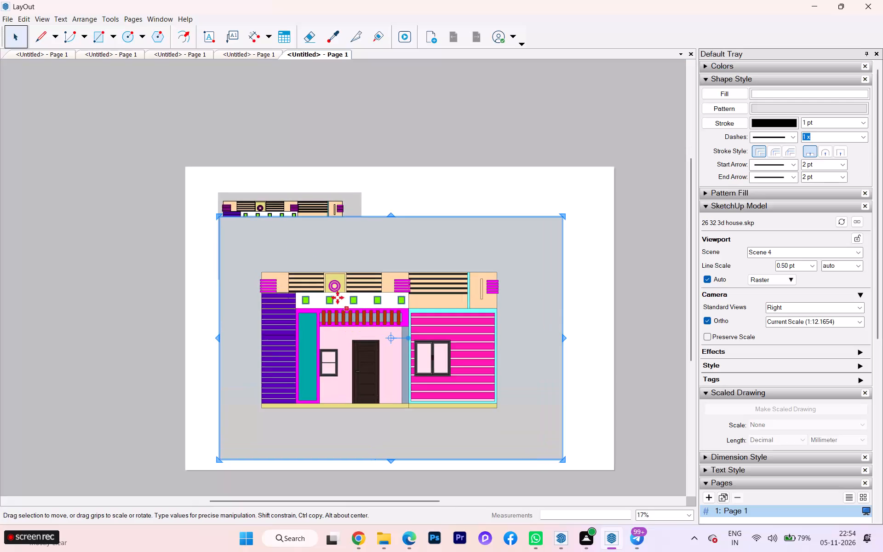
drag(218, 214, 244, 256)
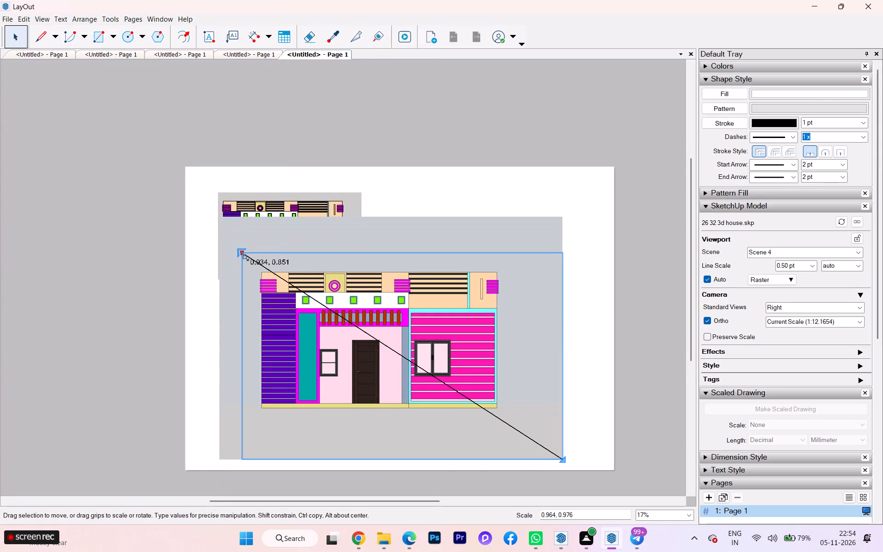
drag(244, 256, 245, 261)
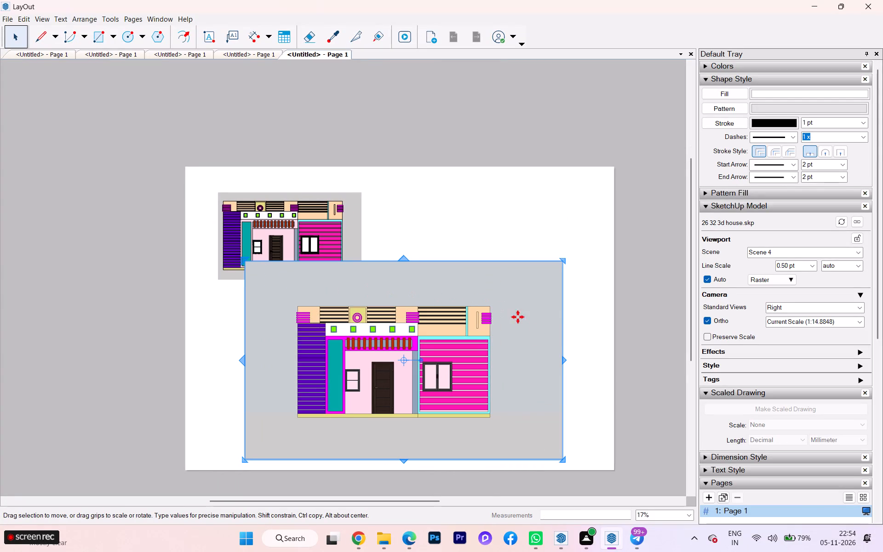
click(556, 357)
drag(564, 357, 499, 351)
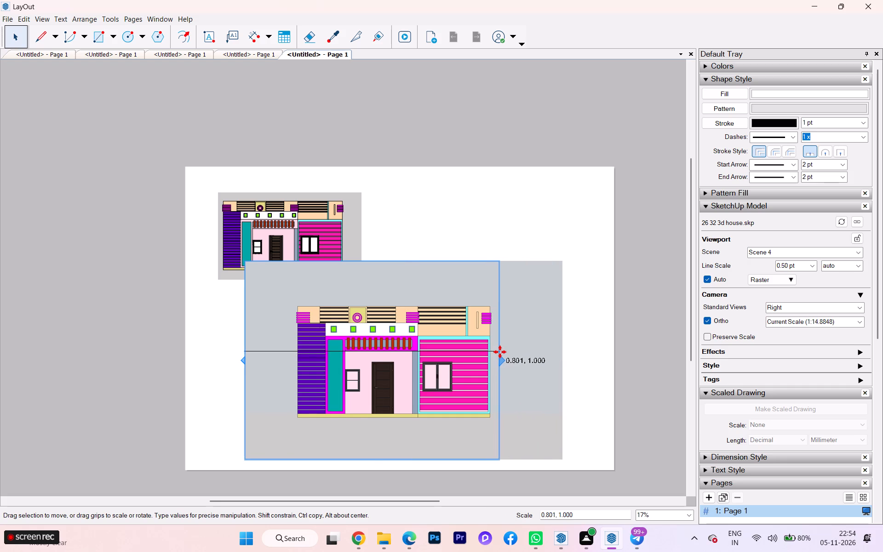
drag(351, 351, 329, 365)
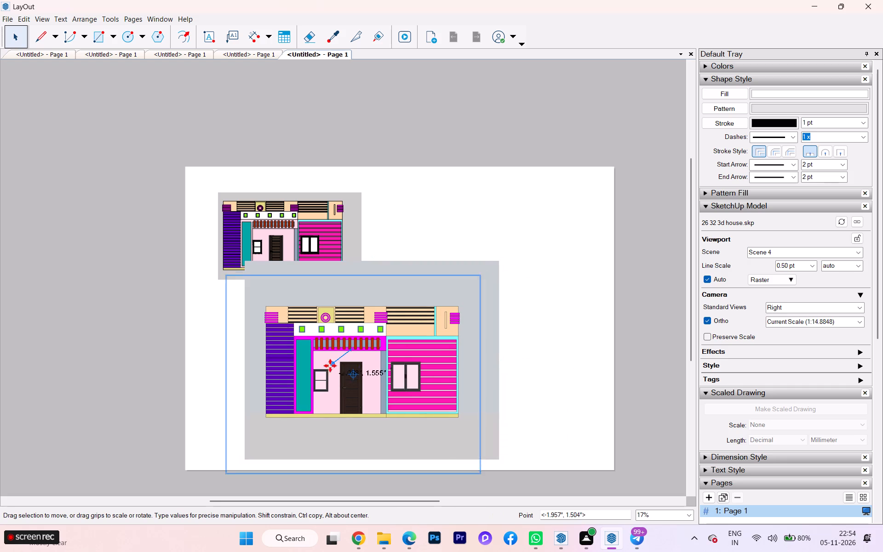
drag(329, 365, 292, 371)
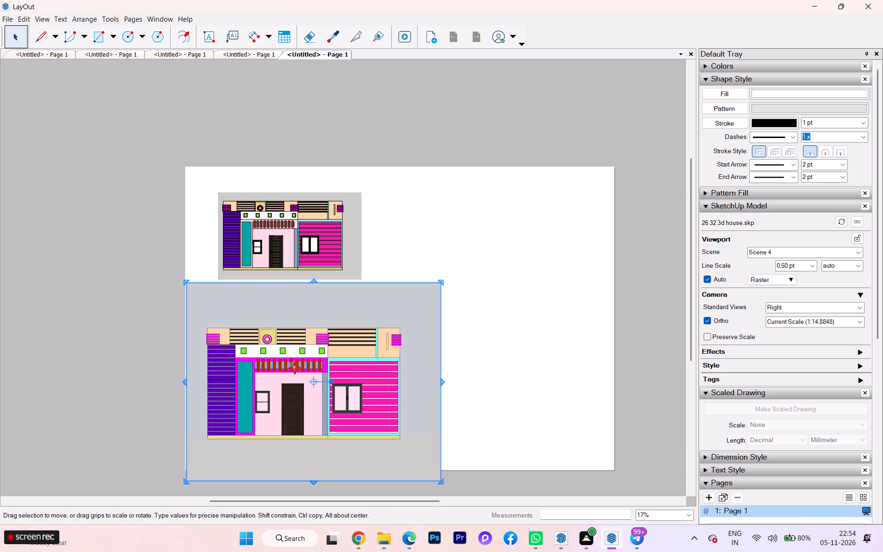
drag(294, 367, 303, 357)
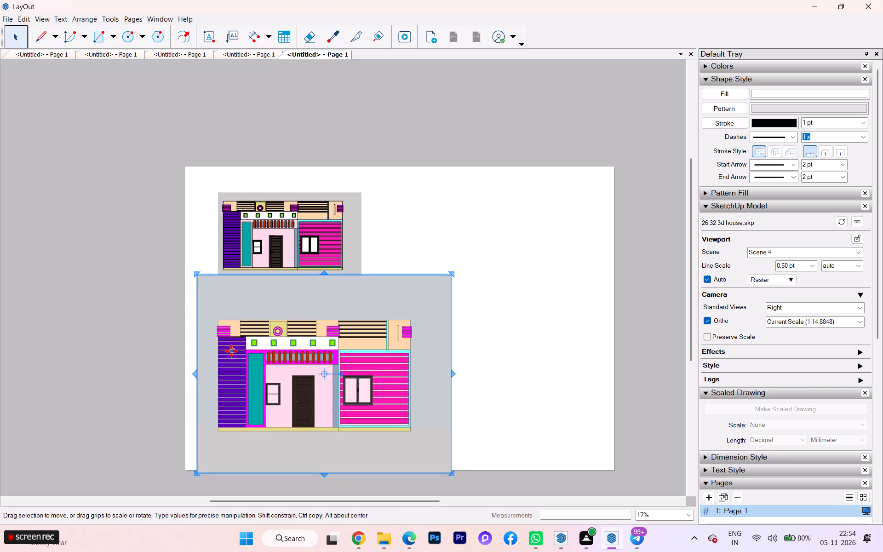
drag(196, 271, 215, 308)
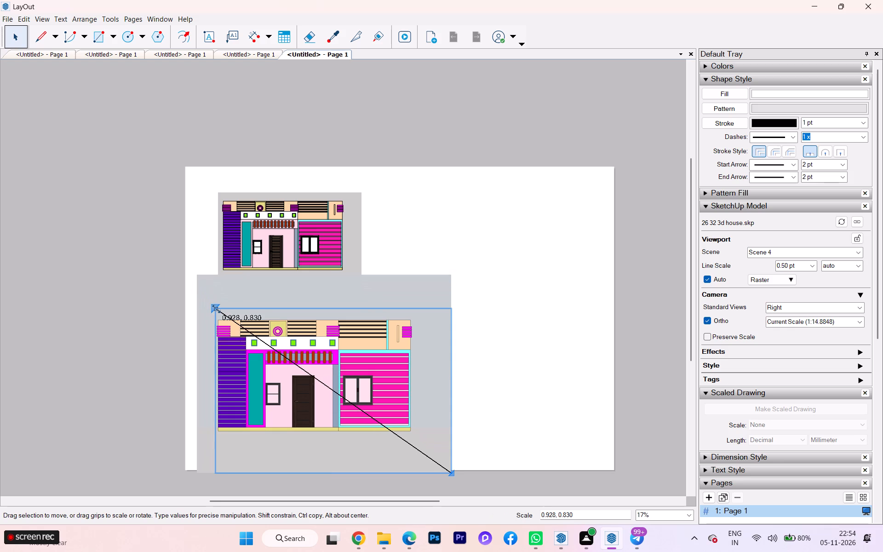
drag(215, 308, 204, 309)
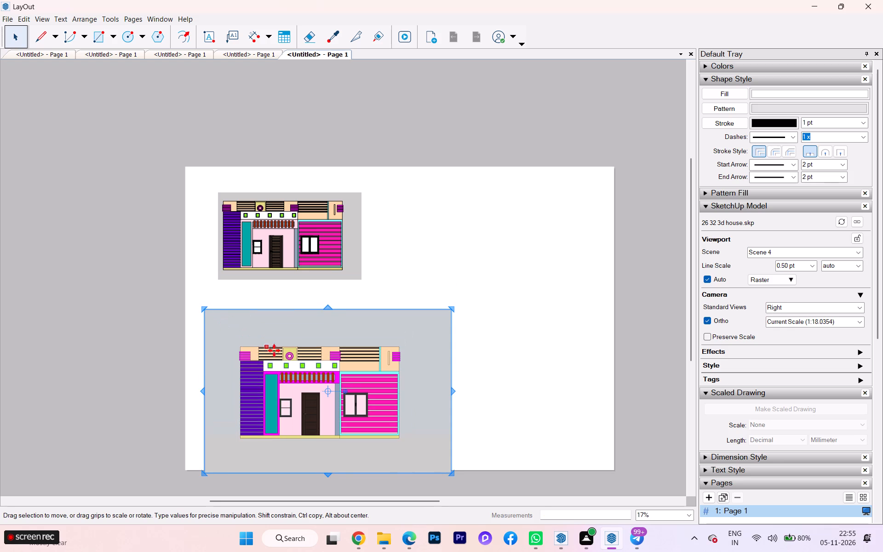
drag(304, 383, 299, 360)
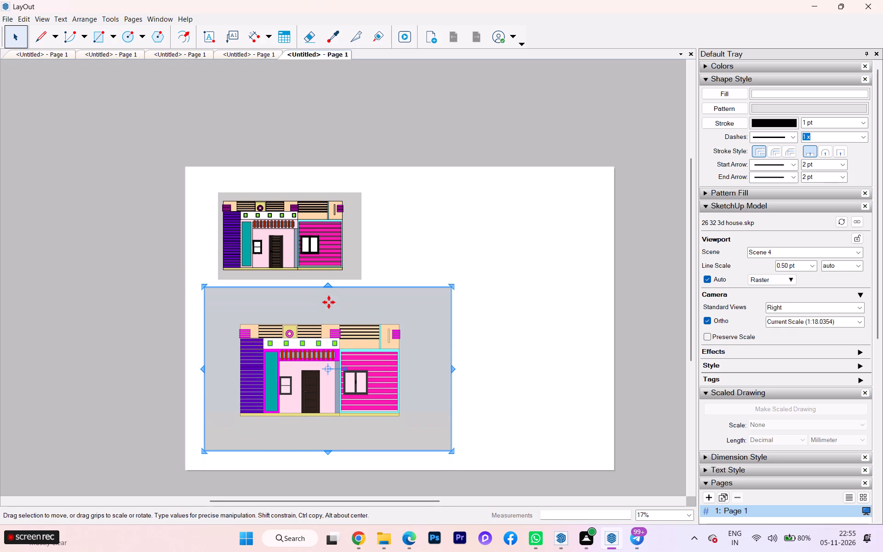
Set the standard view of the first, upper elevation viewport to Front.
click(305, 218)
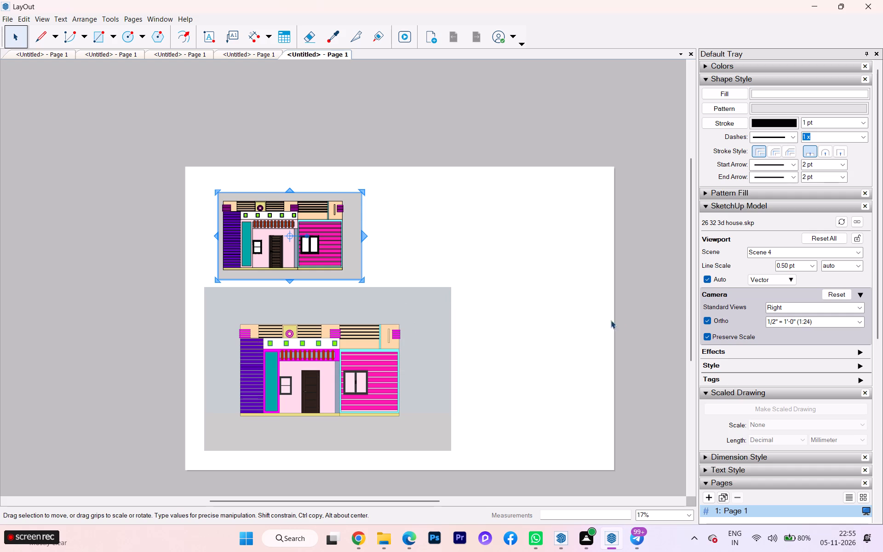
click(858, 304)
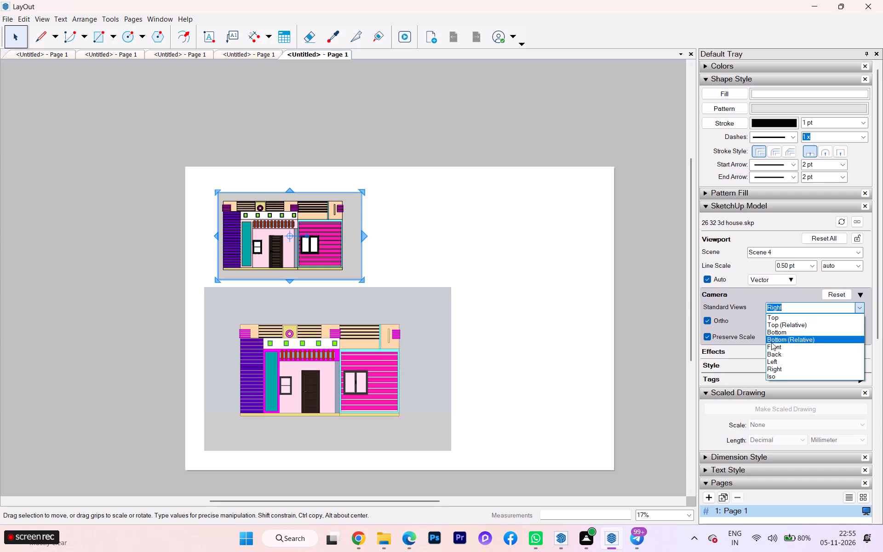
click(774, 348)
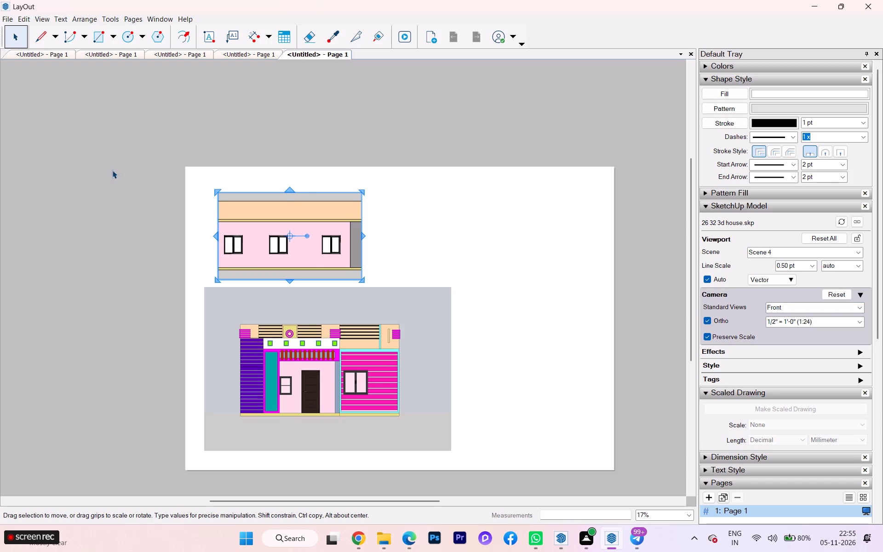
Swap the two viewports so the coloured elevation sits at the sheet's upper left and the three-window wall view at its lower left.
scroll(157, 205, up, 2)
scroll(344, 312, down, 3)
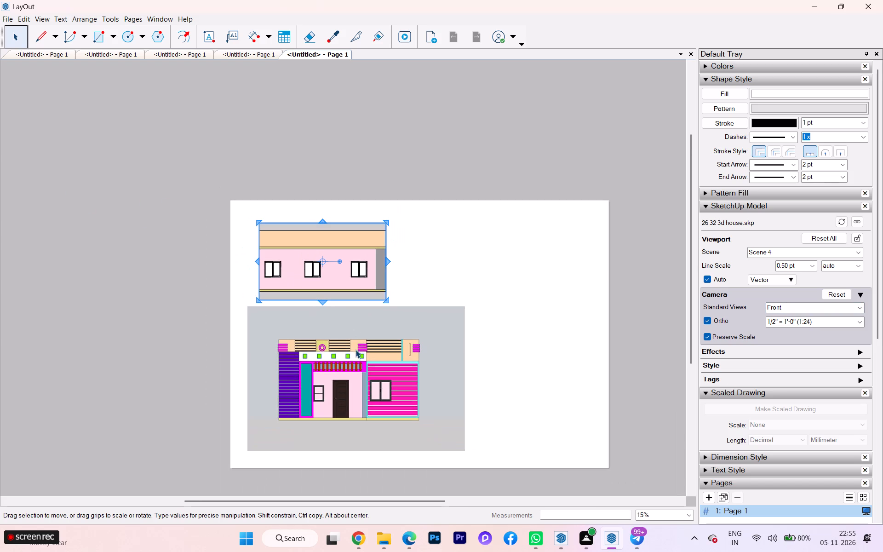
click(355, 352)
drag(344, 362, 485, 255)
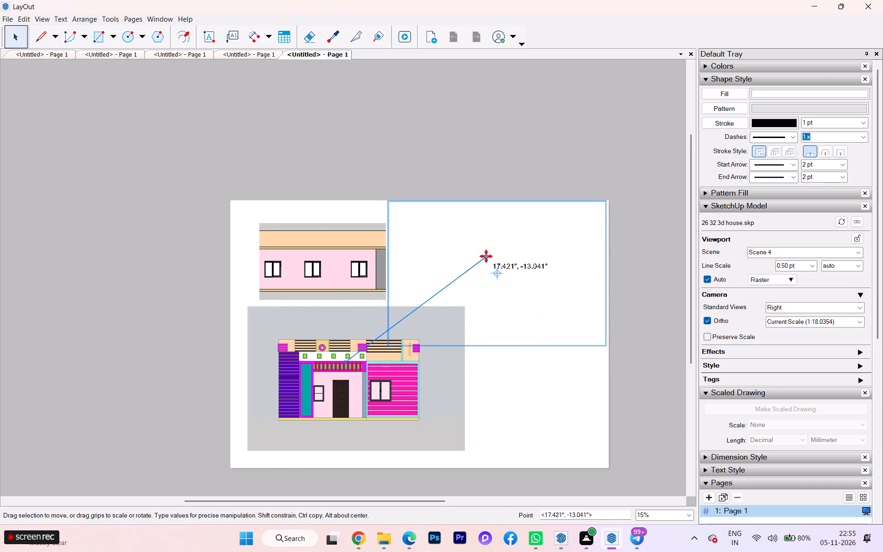
drag(485, 255, 489, 249)
click(338, 256)
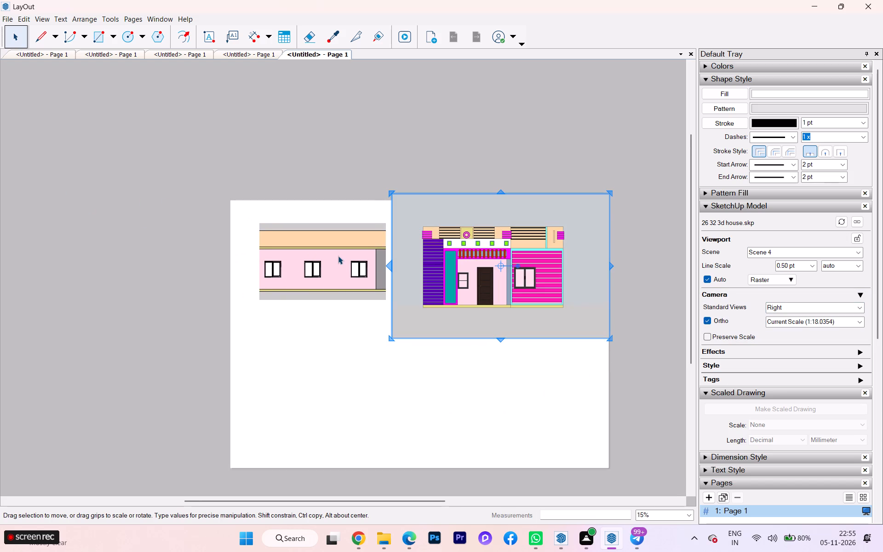
drag(328, 251, 321, 404)
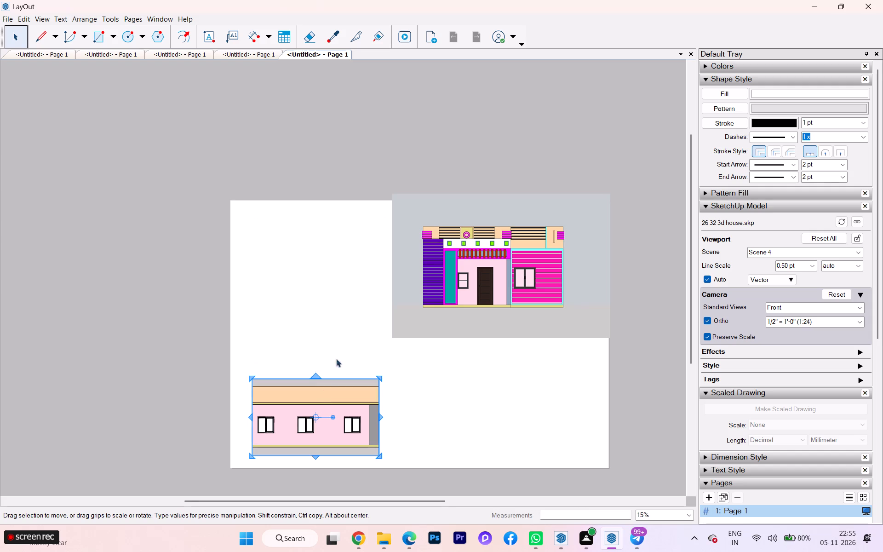
drag(458, 291, 314, 283)
drag(460, 269, 458, 270)
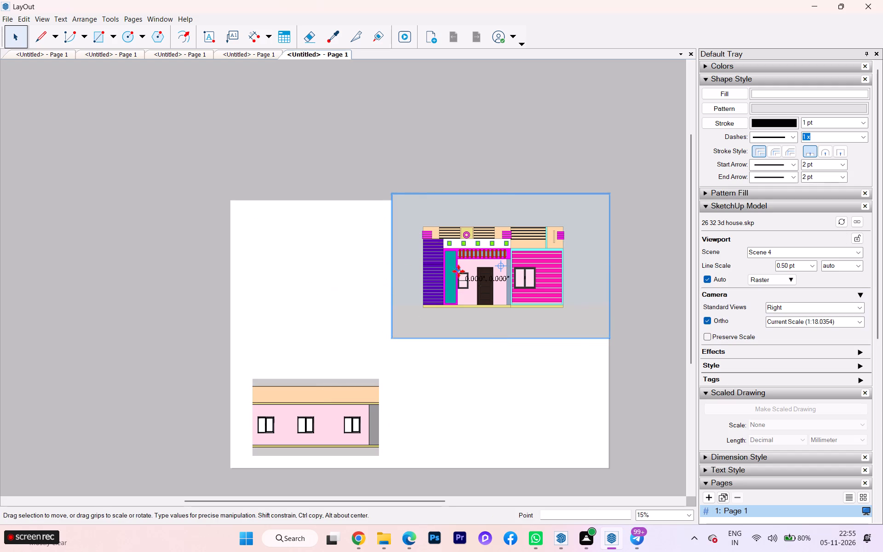
drag(458, 270, 306, 279)
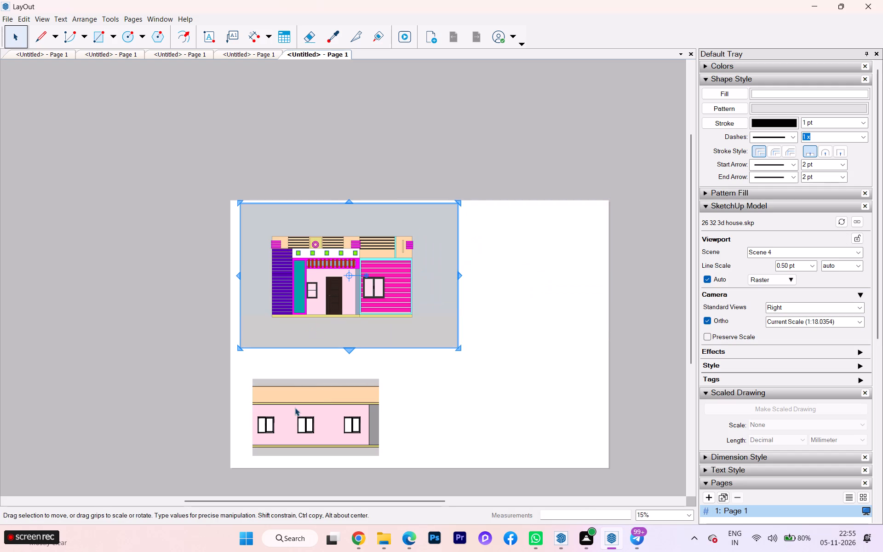
Move the three-window wall viewport up slightly and extend its frame left, down and right to match the elevation viewport's width.
click(312, 427)
drag(322, 417, 332, 398)
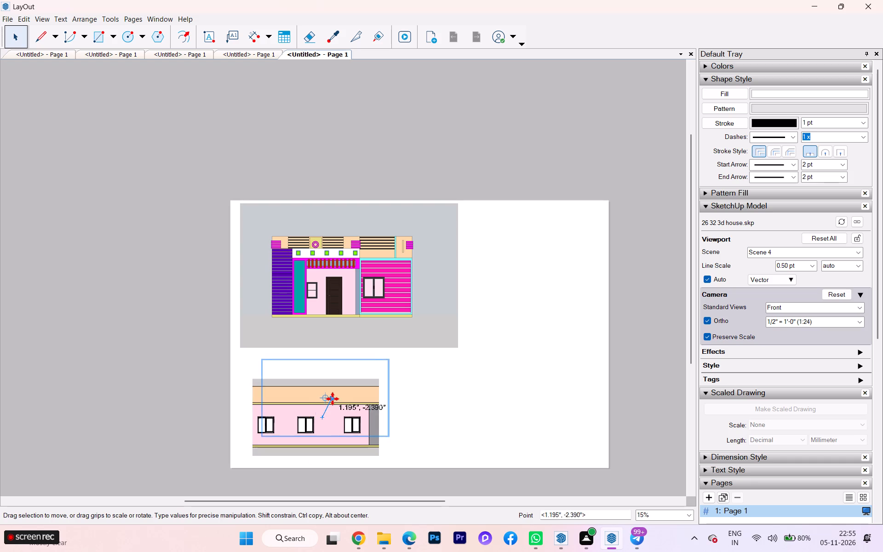
drag(332, 398, 333, 397)
drag(259, 396, 247, 400)
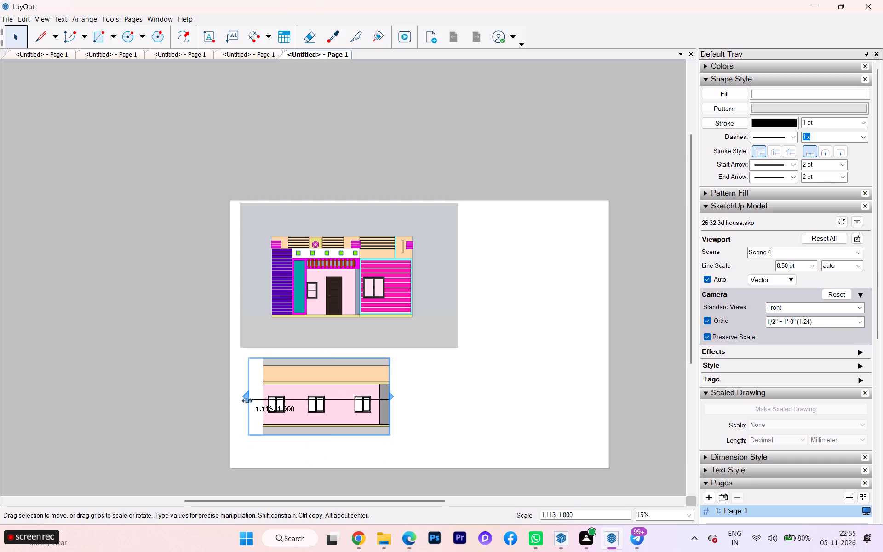
drag(247, 400, 236, 402)
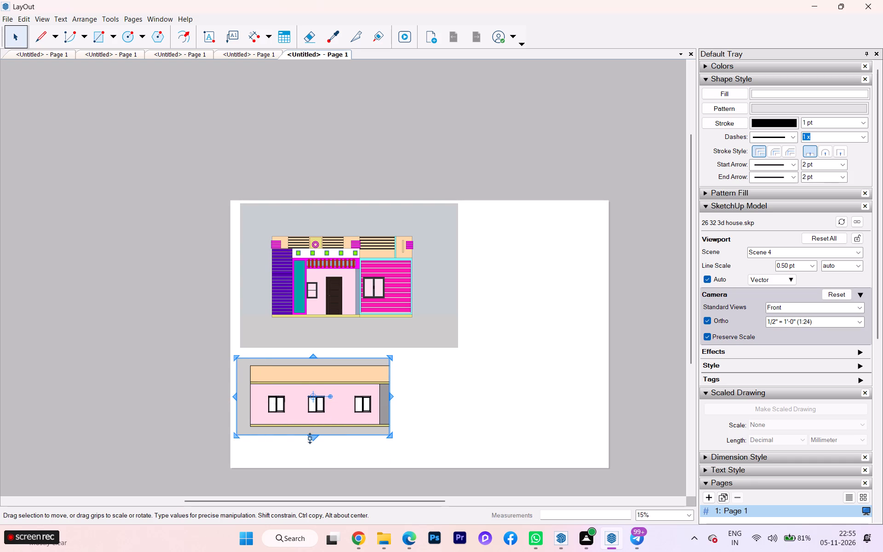
drag(309, 437, 309, 463)
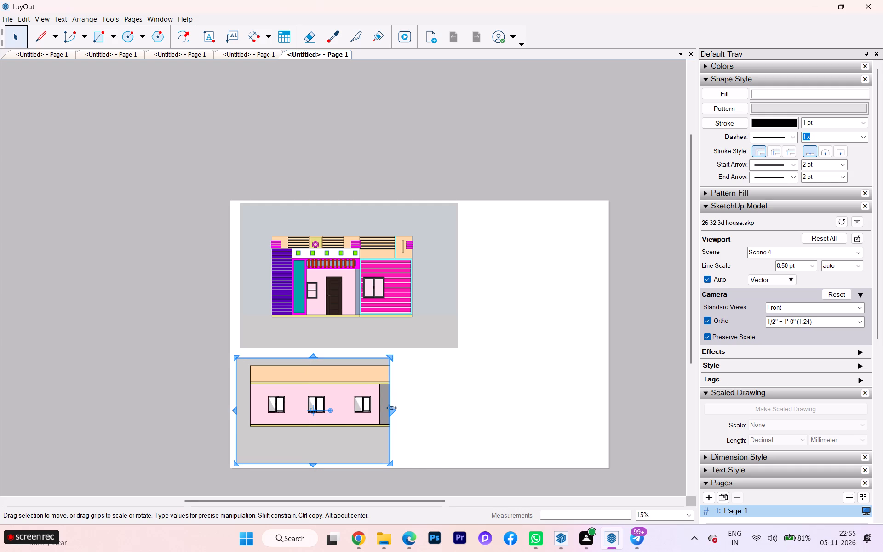
drag(391, 407, 455, 412)
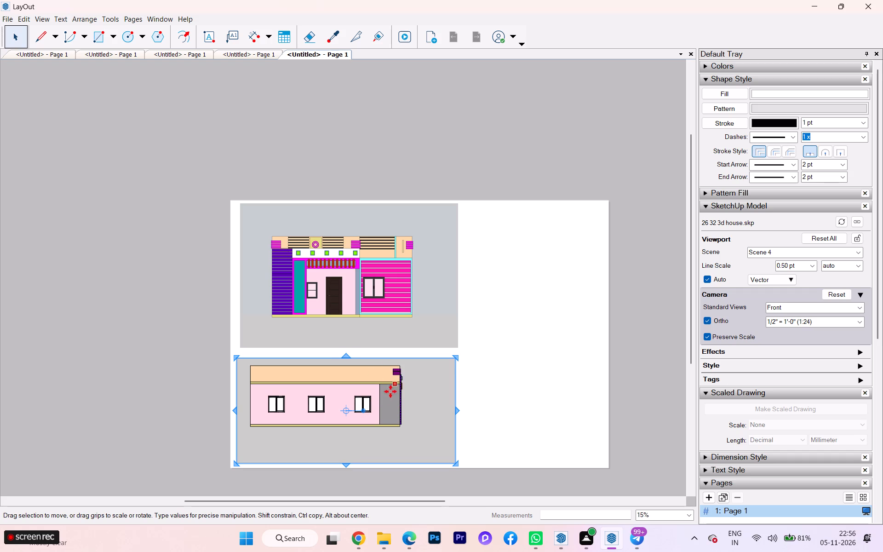
Move the three-window wall viewport about 26.25" horizontally to the sheet's right side and place a copy of it at the lower left.
scroll(380, 406, up, 1)
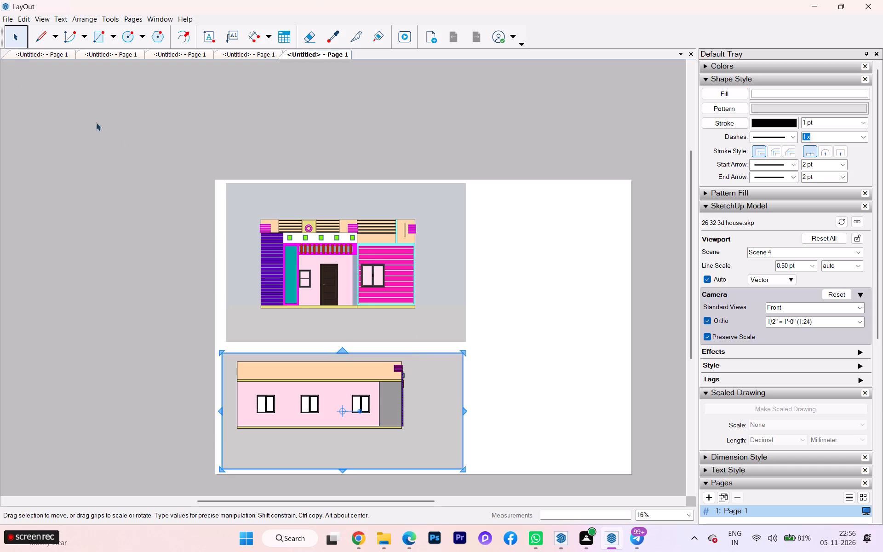
click(182, 146)
scroll(292, 273, down, 1)
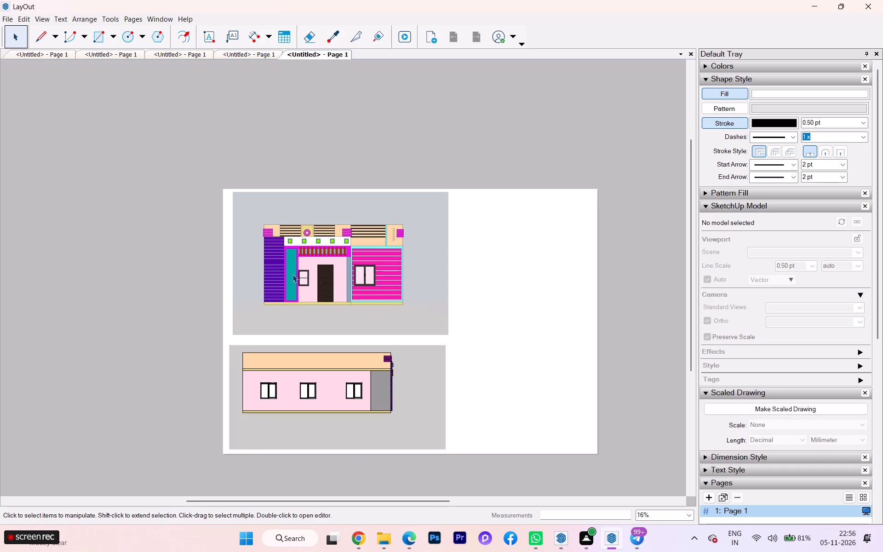
click(365, 368)
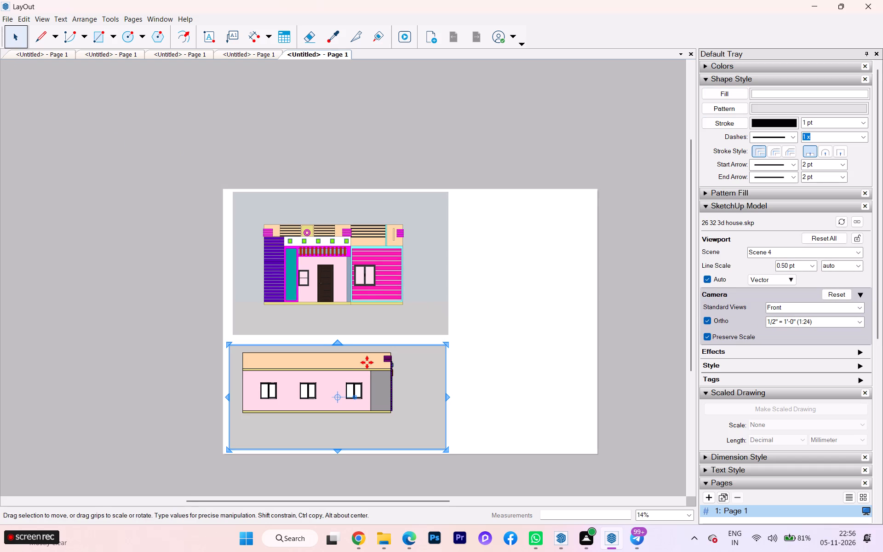
key(m)
click(315, 386)
drag(367, 385, 533, 397)
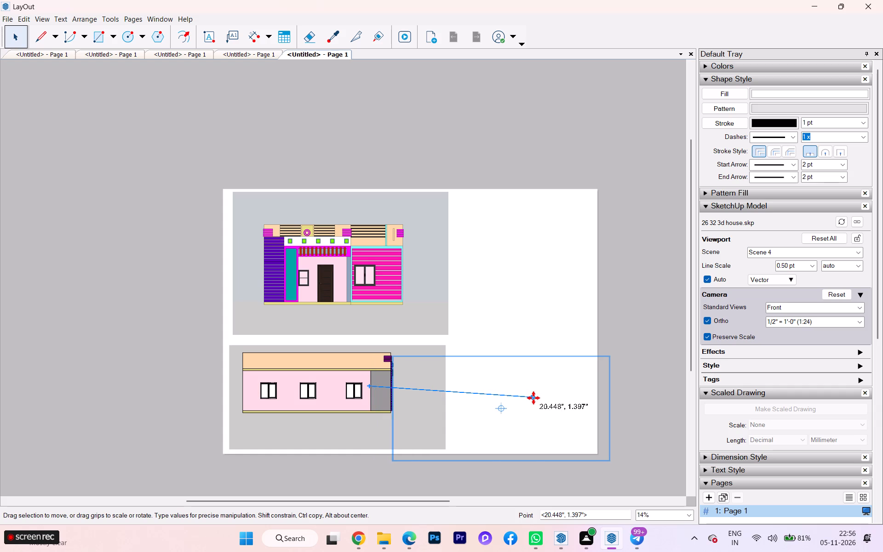
drag(533, 397, 579, 385)
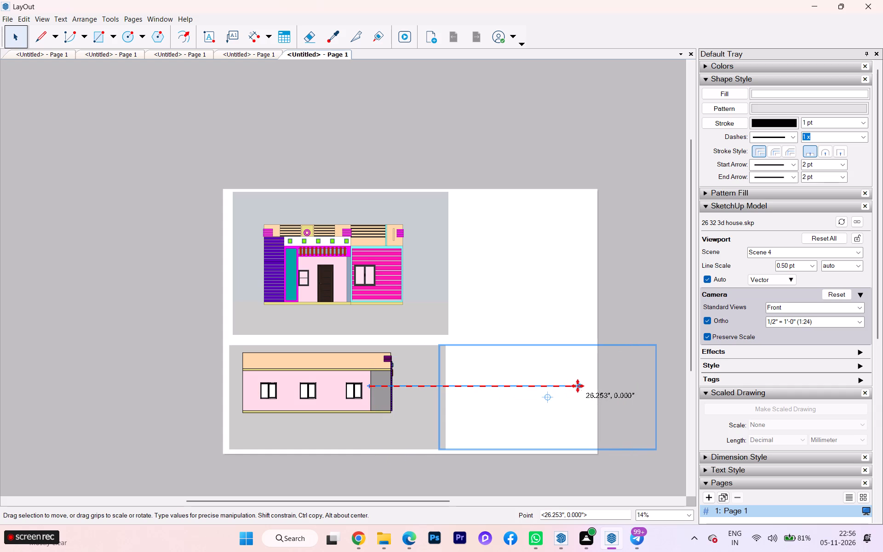
click(528, 385)
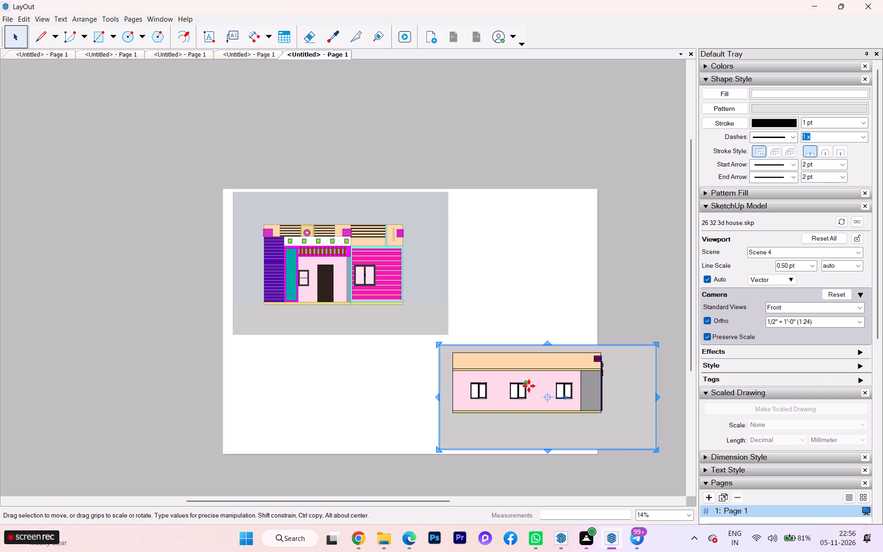
ctrl+drag(528, 385, 439, 382)
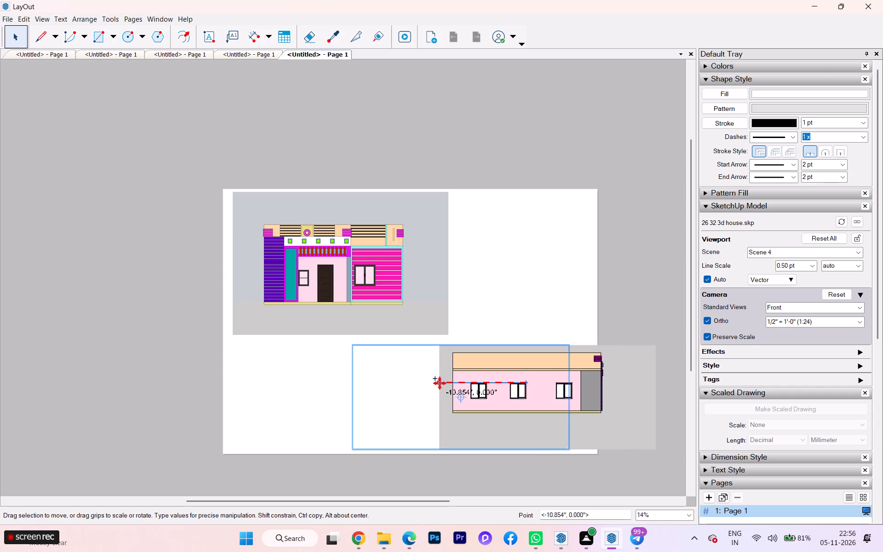
ctrl+drag(439, 382, 305, 381)
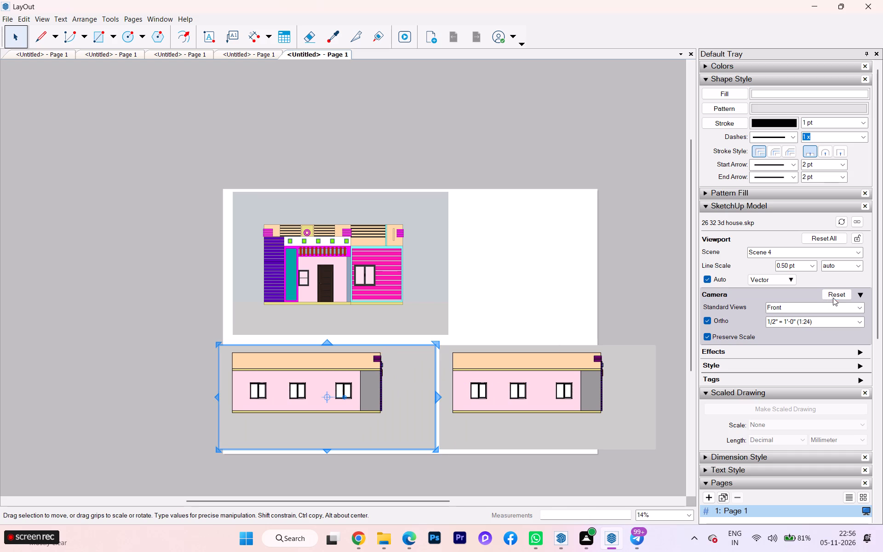
Assign Scene 3 to the three-window viewport copy at the sheet's lower left.
click(858, 252)
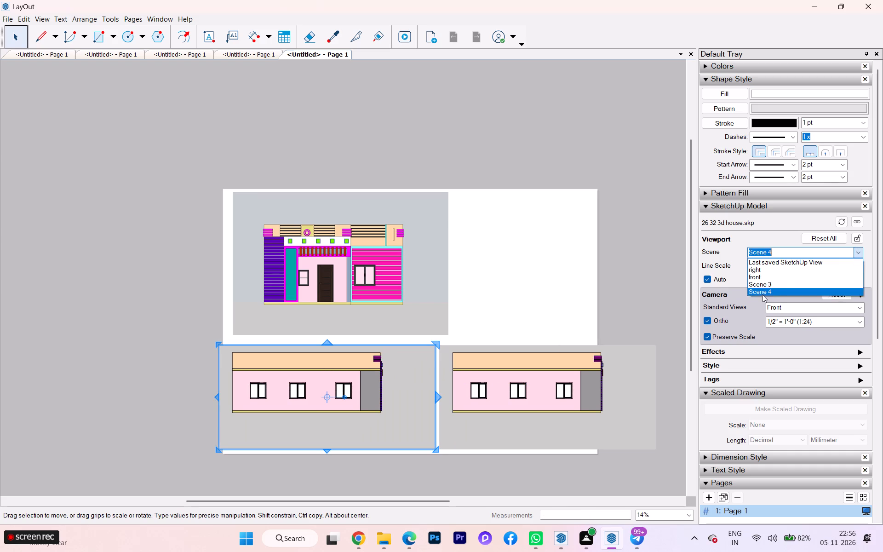
click(763, 283)
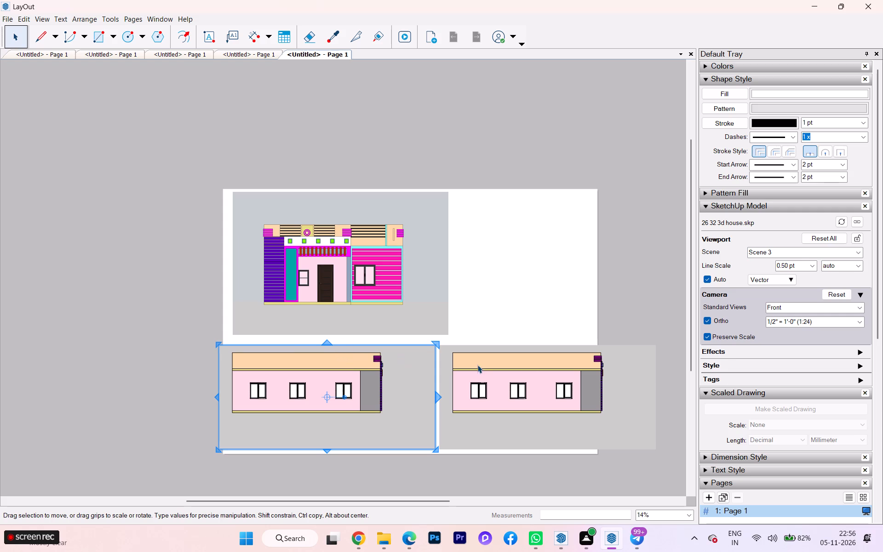
click(856, 248)
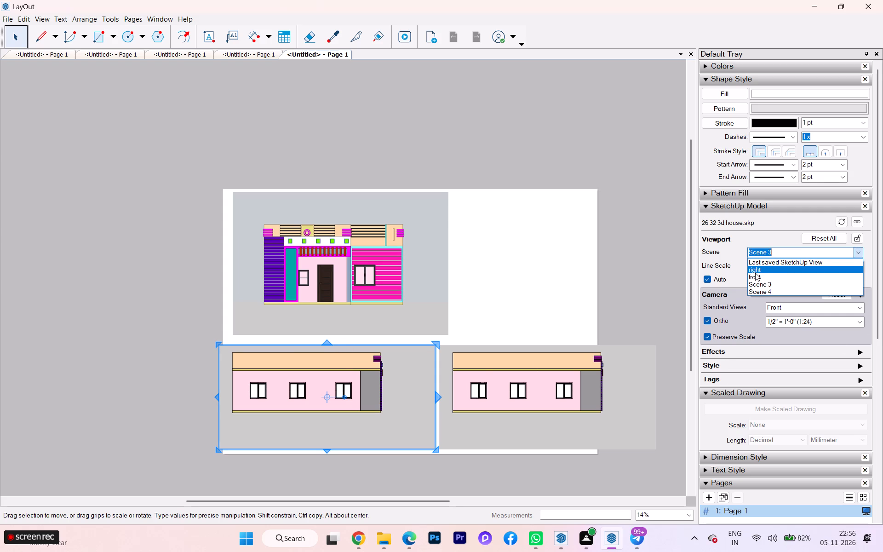
click(790, 252)
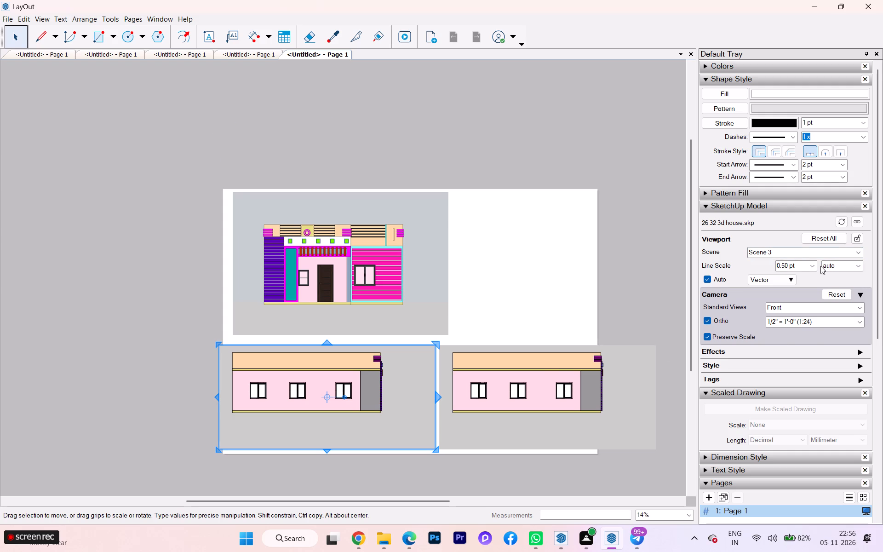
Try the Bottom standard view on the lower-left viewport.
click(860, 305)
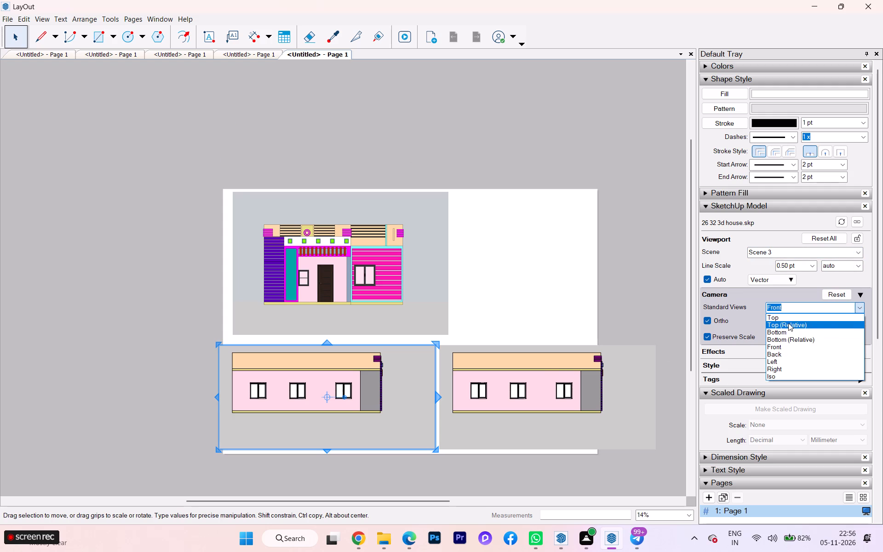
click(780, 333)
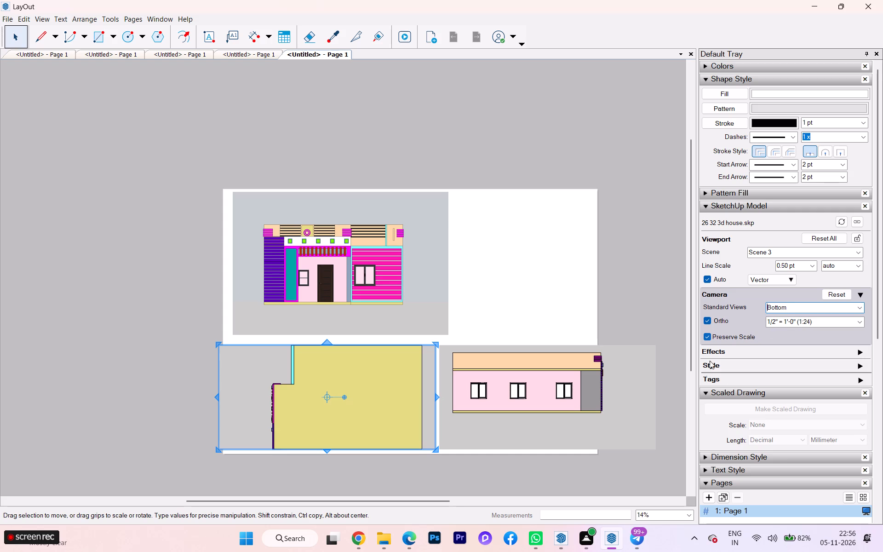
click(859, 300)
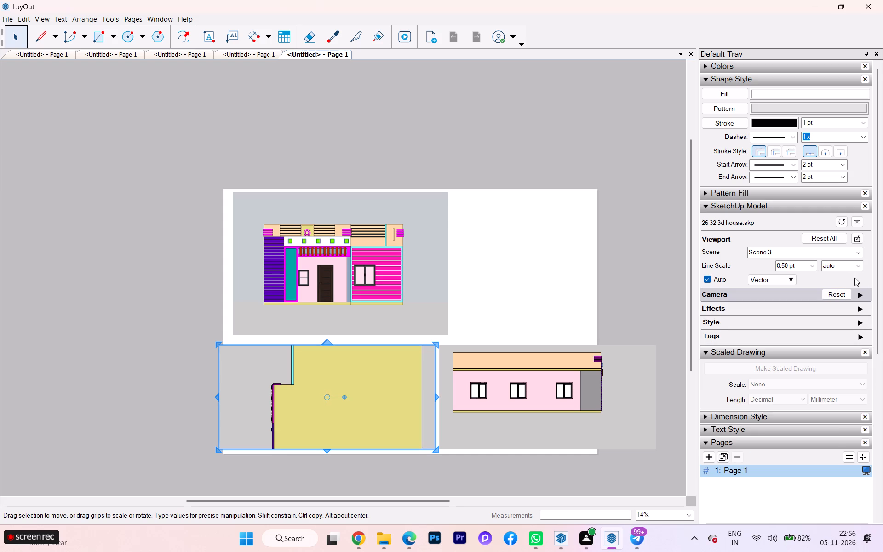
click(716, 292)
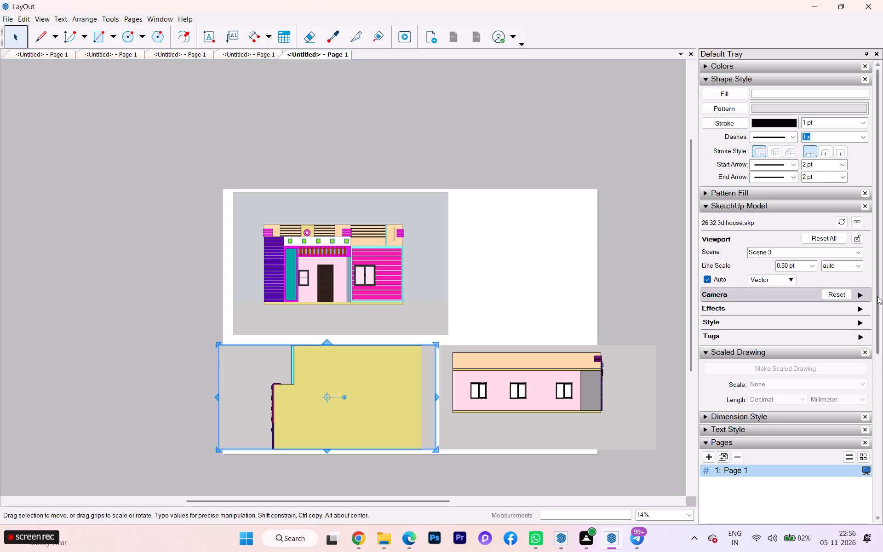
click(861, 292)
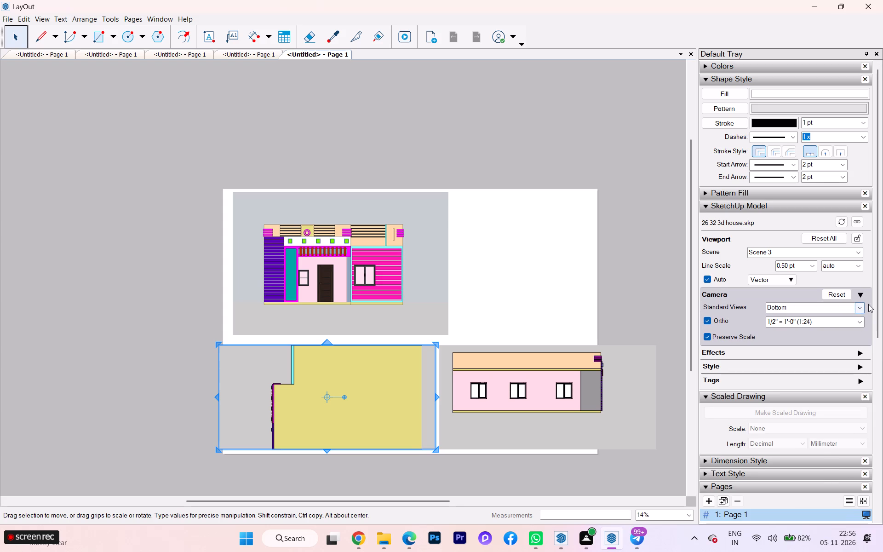
Set the standard view of the lower-left viewport to Back.
click(860, 307)
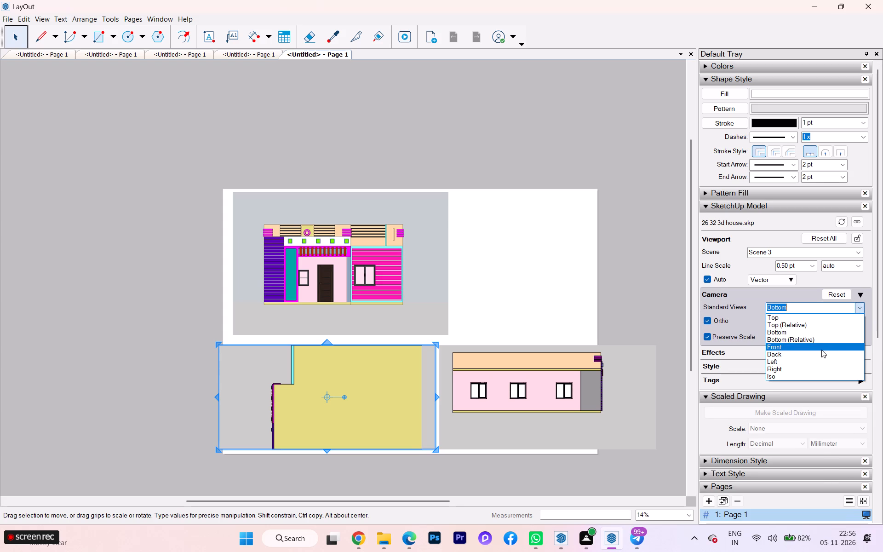
click(776, 351)
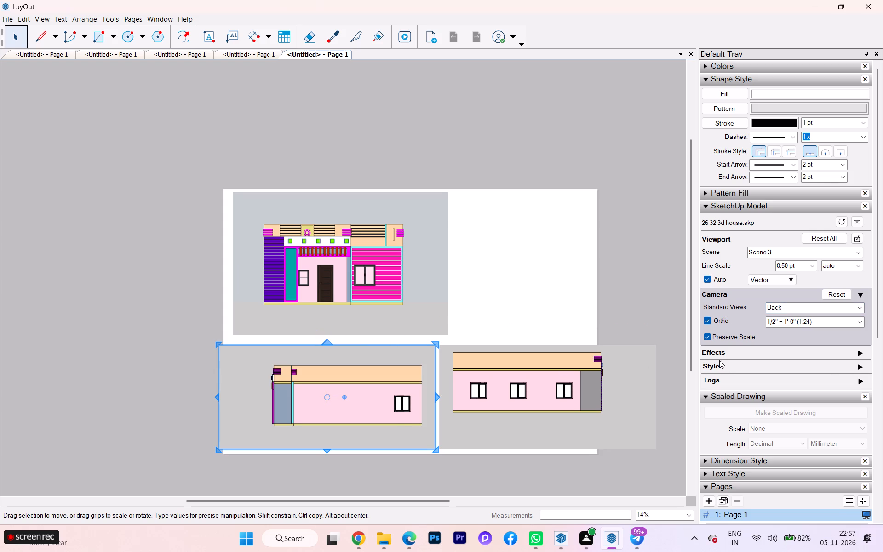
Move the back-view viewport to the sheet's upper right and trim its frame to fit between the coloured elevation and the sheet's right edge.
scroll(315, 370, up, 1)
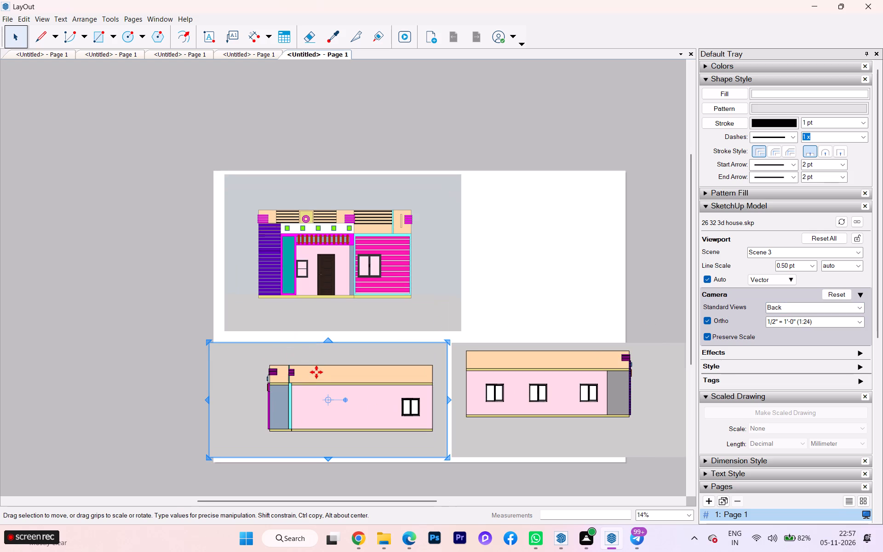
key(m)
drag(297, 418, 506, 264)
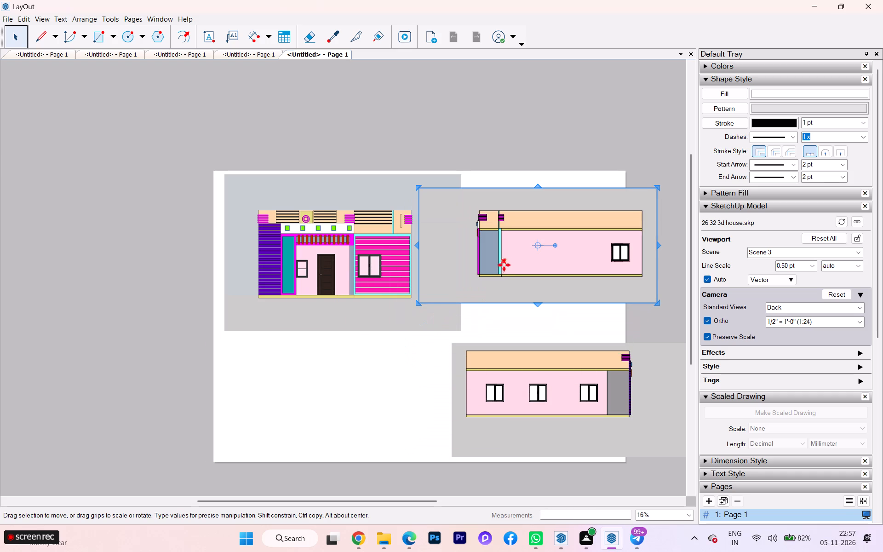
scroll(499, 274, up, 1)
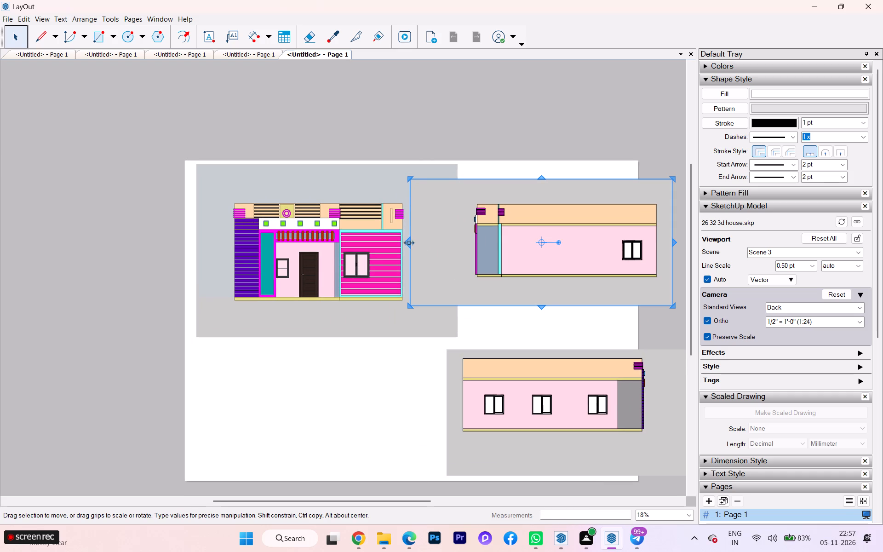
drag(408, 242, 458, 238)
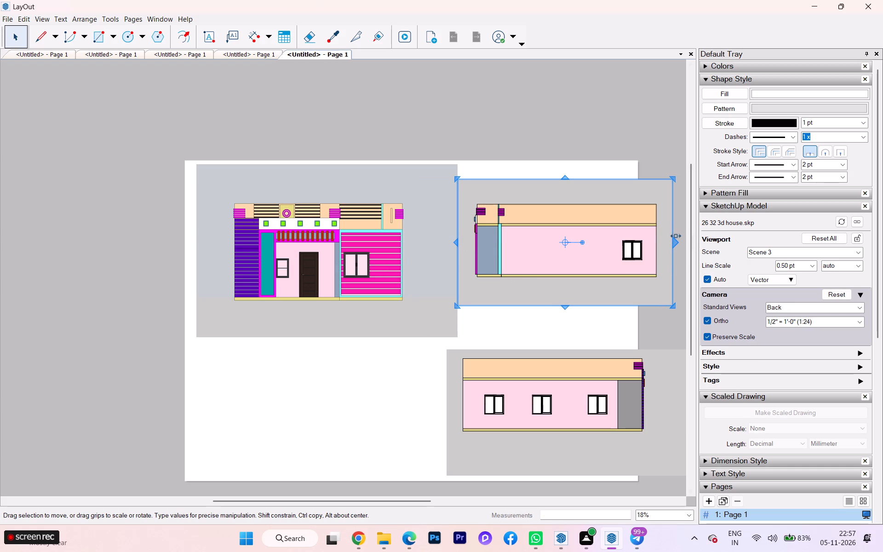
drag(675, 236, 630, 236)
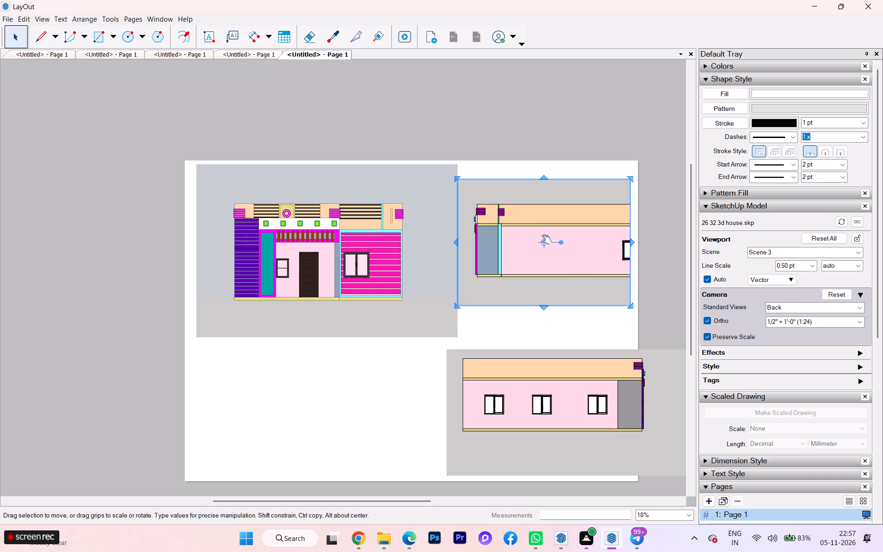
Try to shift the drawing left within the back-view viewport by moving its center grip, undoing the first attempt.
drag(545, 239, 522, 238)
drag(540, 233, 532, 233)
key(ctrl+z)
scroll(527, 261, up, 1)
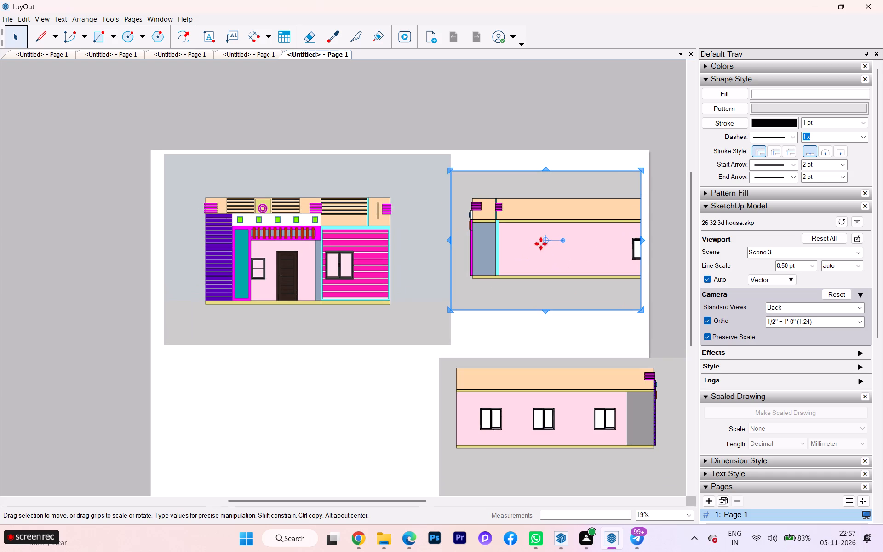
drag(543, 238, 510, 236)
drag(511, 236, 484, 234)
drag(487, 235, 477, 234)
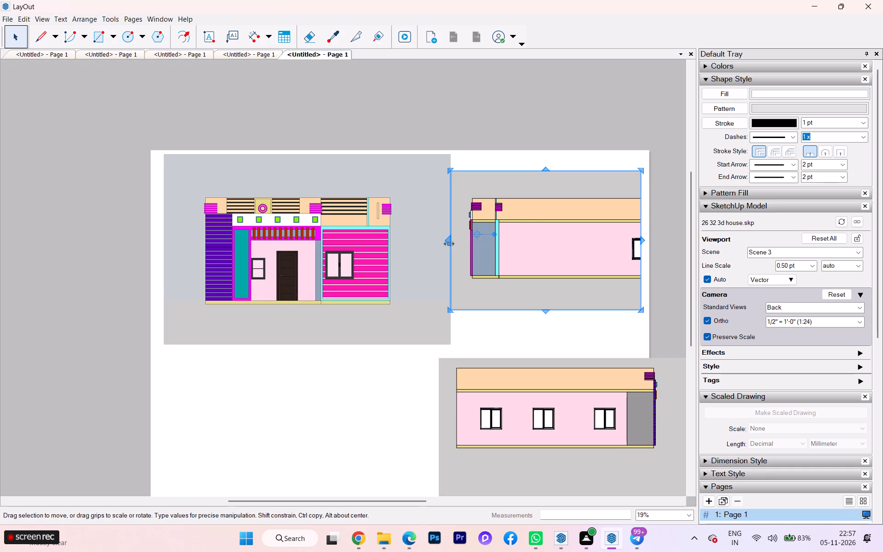
Move the back-view viewport left and fit the sides of its frame around the complete single-window wall.
drag(451, 238, 419, 242)
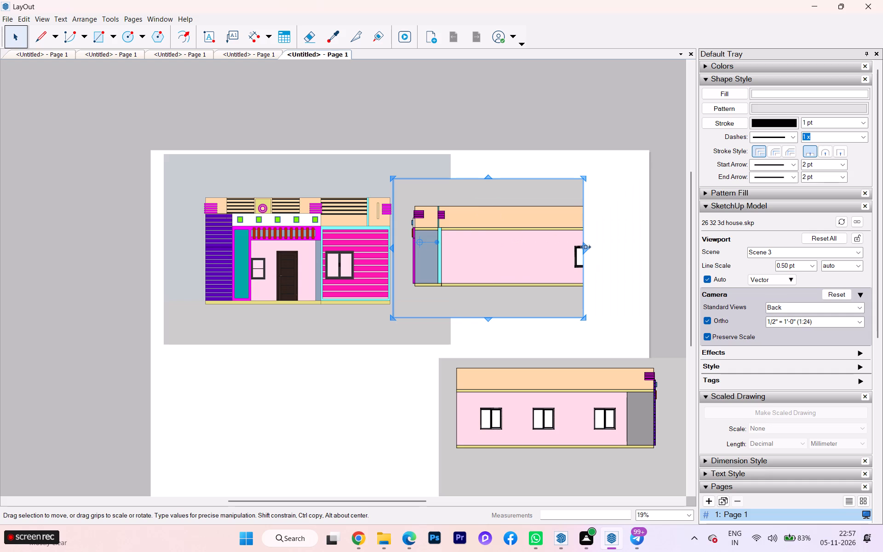
drag(585, 246, 649, 253)
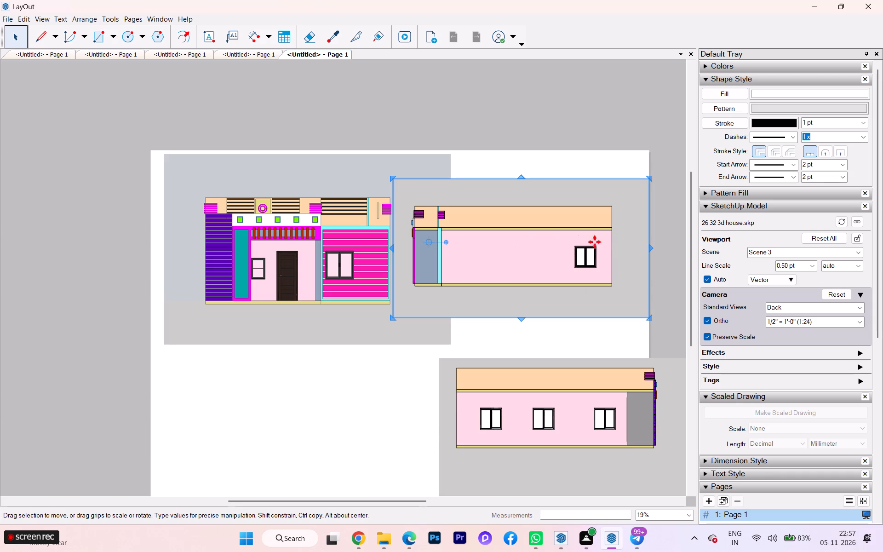
drag(649, 248, 628, 249)
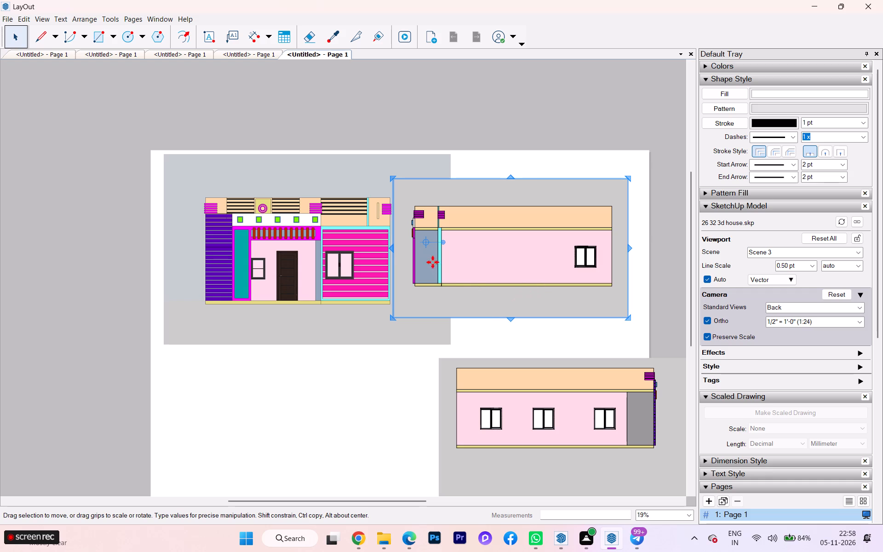
drag(391, 243, 409, 241)
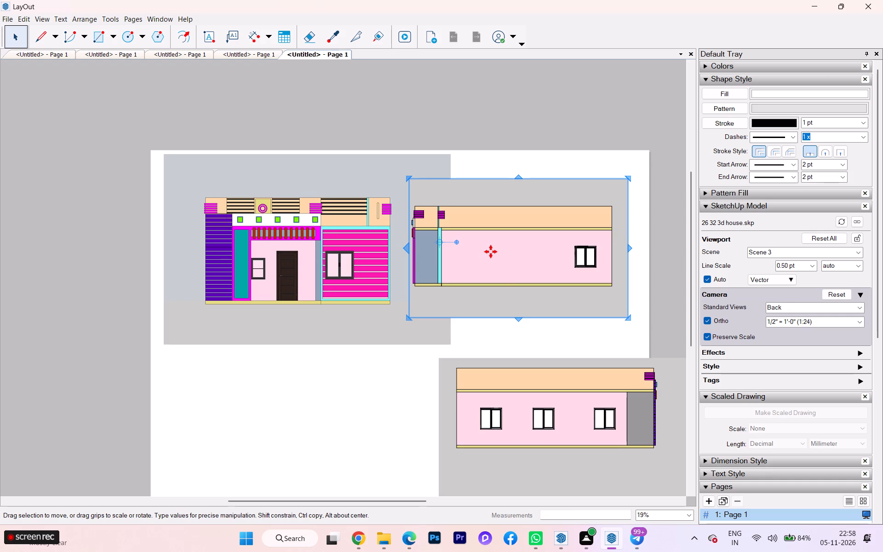
Move the back-view viewport to the sheet's lower left, below the coloured elevation.
drag(490, 251, 201, 420)
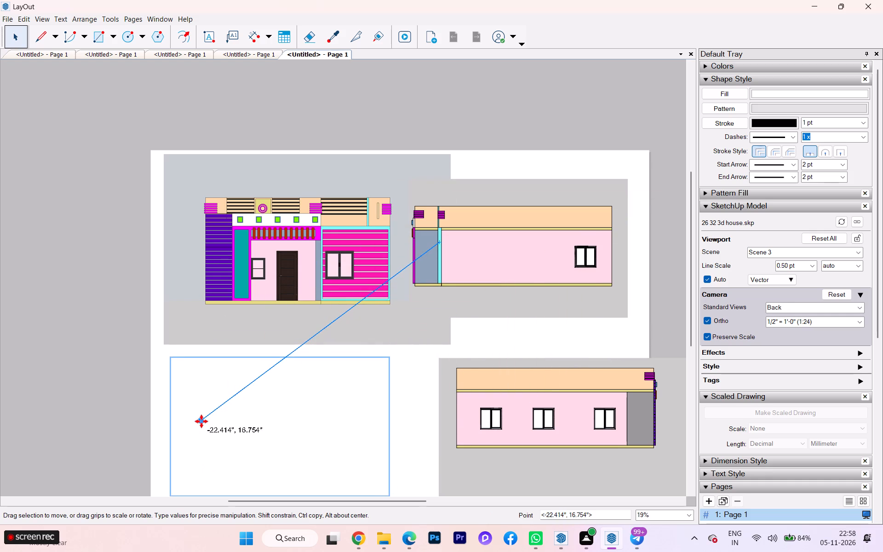
drag(201, 420, 190, 420)
Move the three-window wall viewport inside the sheet's lower right and trim its right side to about 0.82 of the frame's width.
click(556, 403)
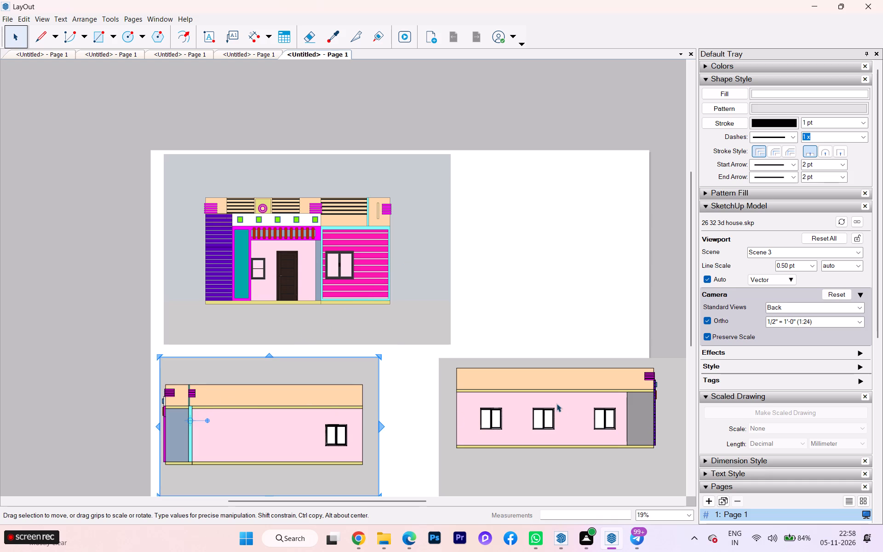
drag(556, 402, 497, 400)
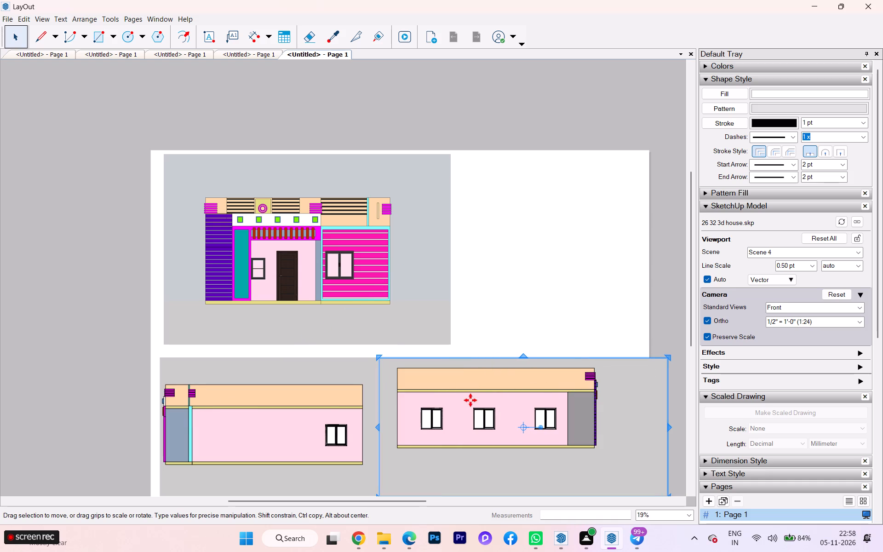
drag(670, 427, 614, 425)
scroll(516, 337, down, 2)
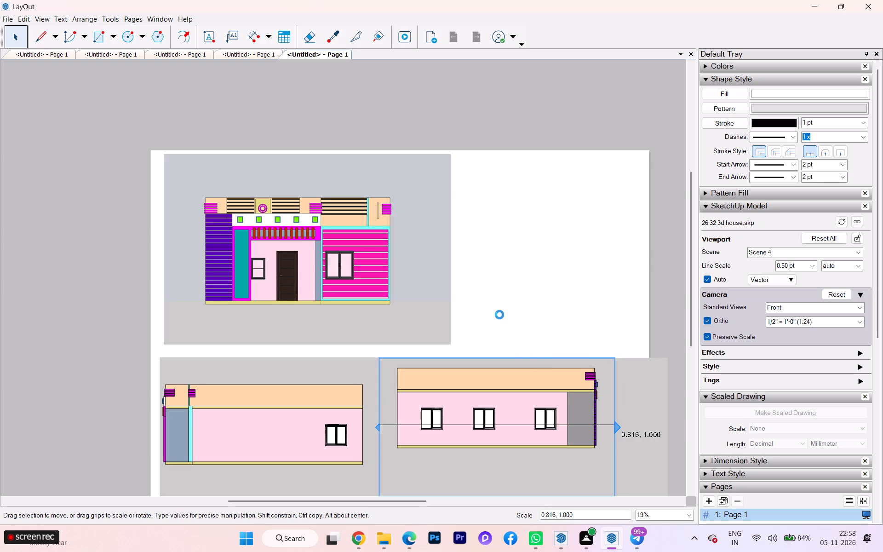
scroll(464, 278, down, 1)
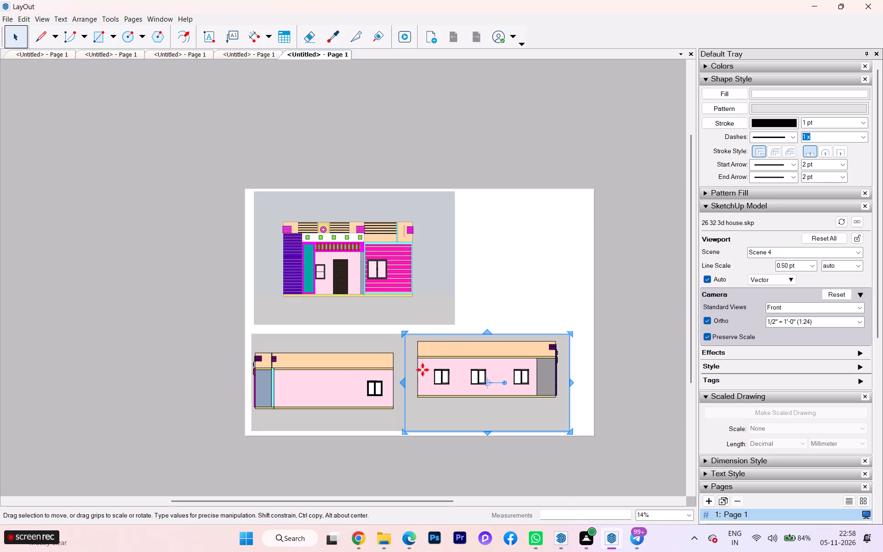
drag(422, 375, 433, 375)
click(501, 212)
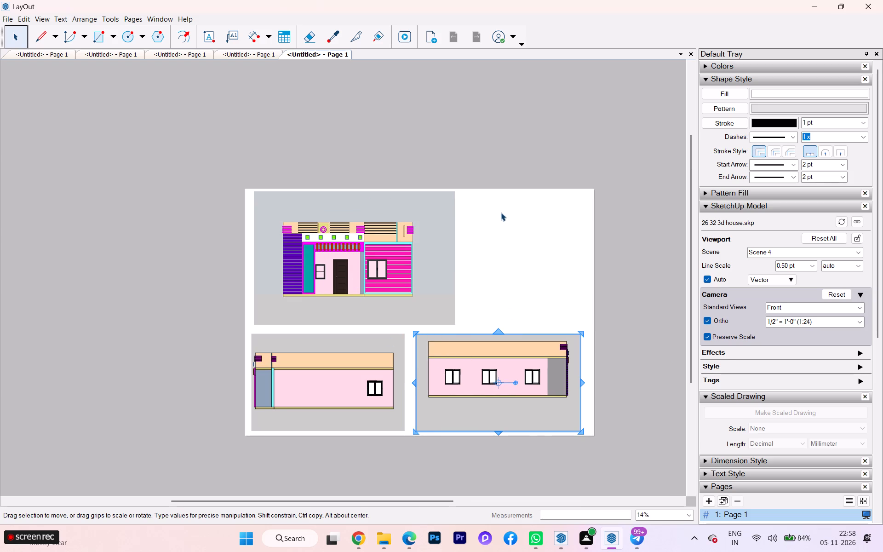
Copy the three-window wall viewport so one sits beside the coloured front elevation and one stays below it in the sheet's lower right.
click(532, 353)
click(860, 306)
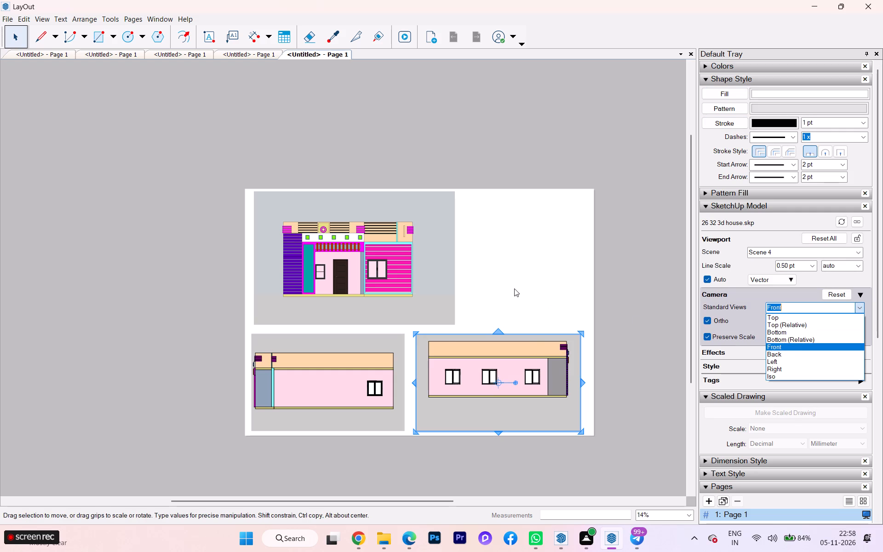
key(m)
drag(472, 372, 485, 294)
drag(462, 364, 469, 310)
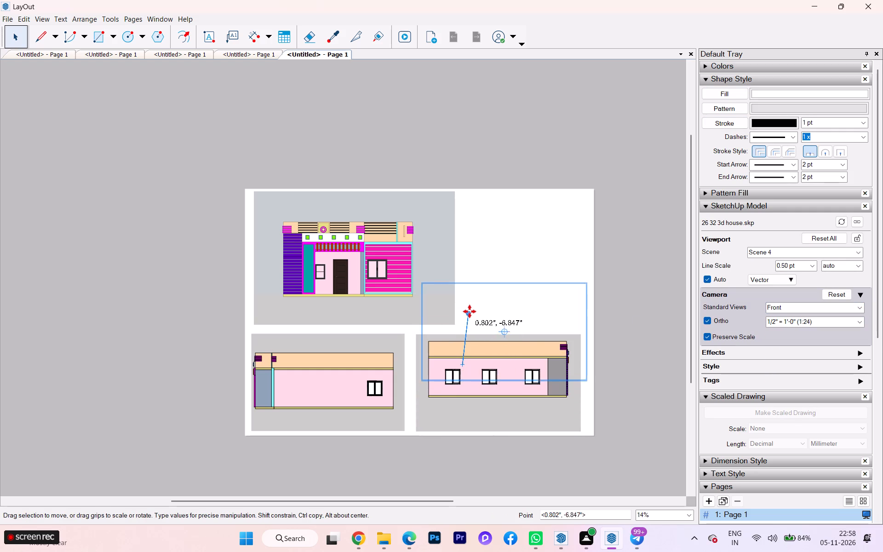
drag(469, 310, 470, 244)
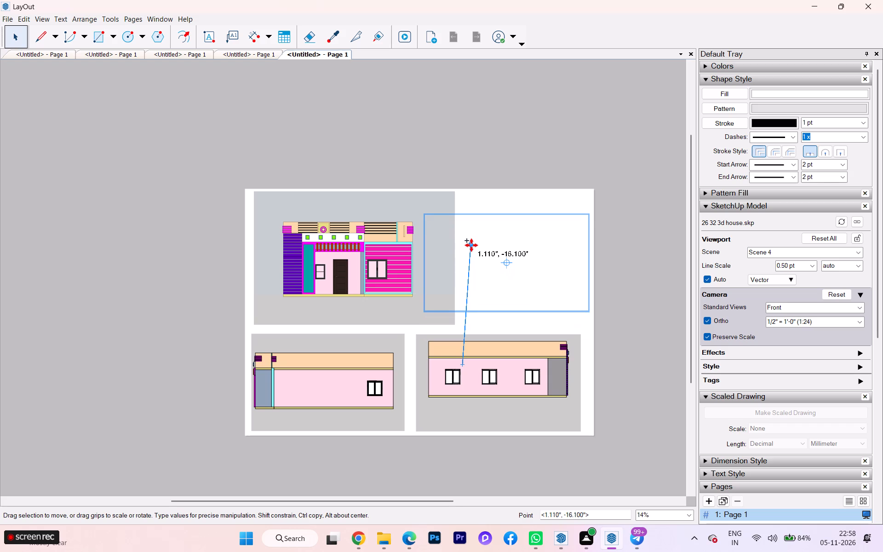
drag(470, 244, 464, 234)
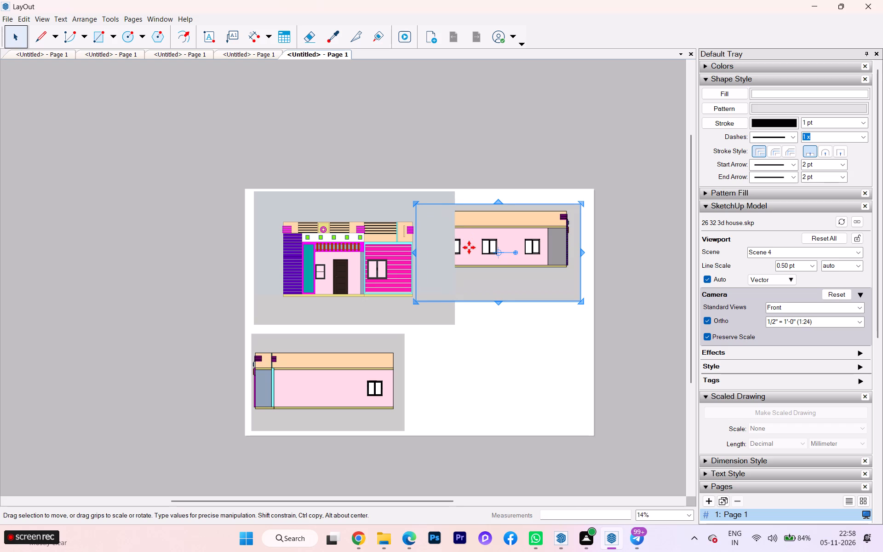
ctrl+drag(474, 251, 469, 377)
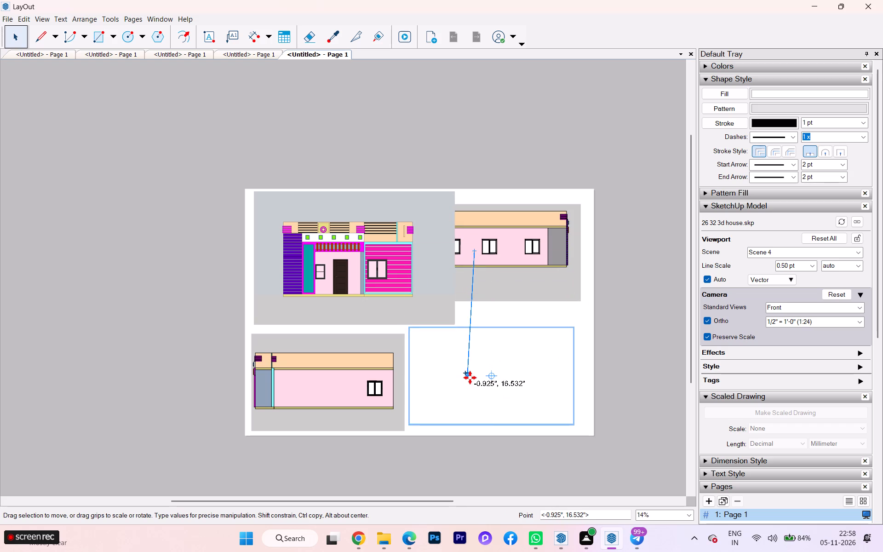
ctrl+drag(469, 377, 469, 378)
Set the standard view of the upper three-window wall viewport to Iso, trying Left first.
click(493, 255)
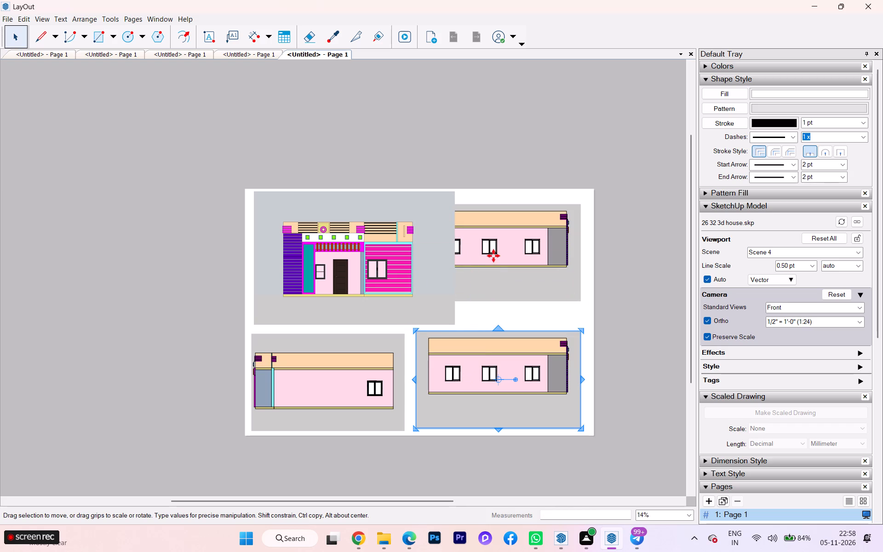
click(860, 305)
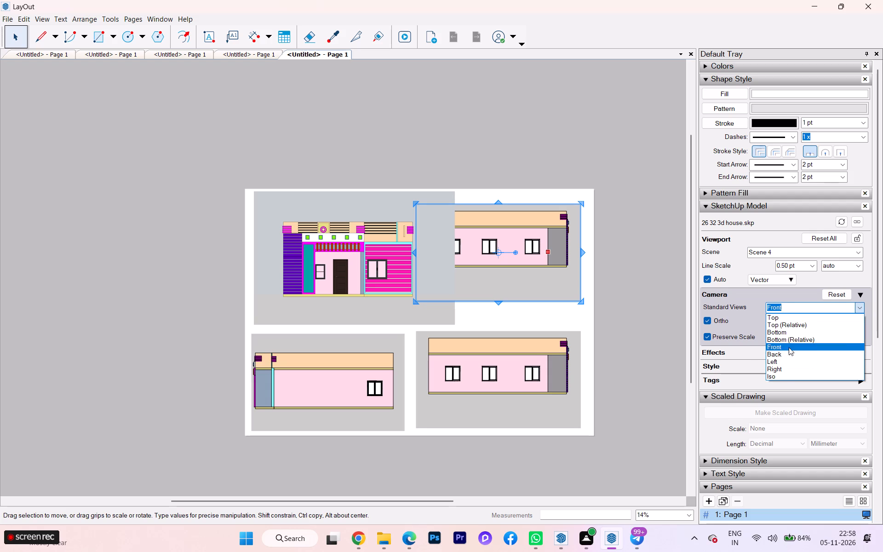
click(792, 359)
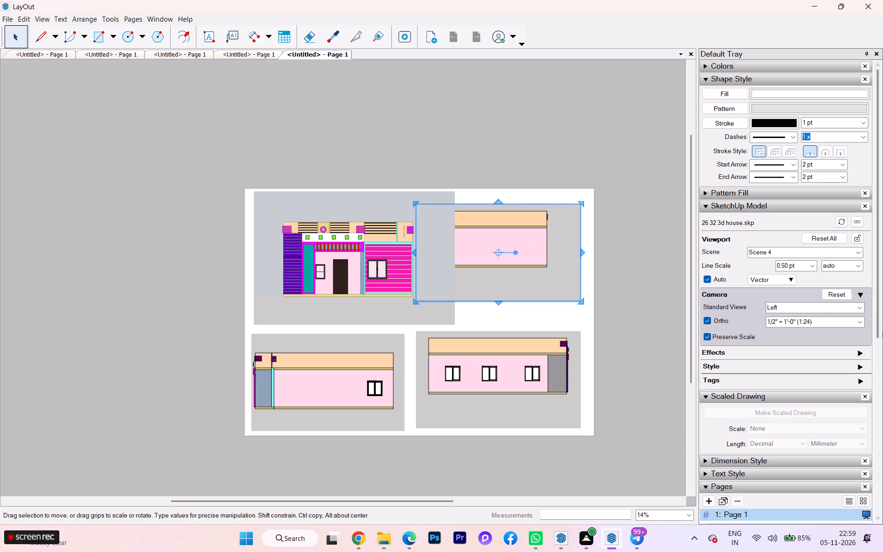
click(860, 308)
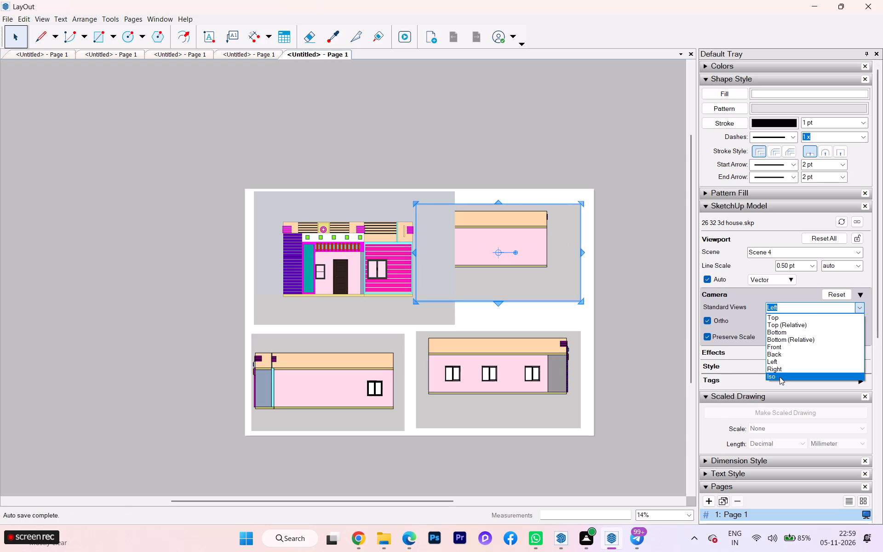
click(779, 377)
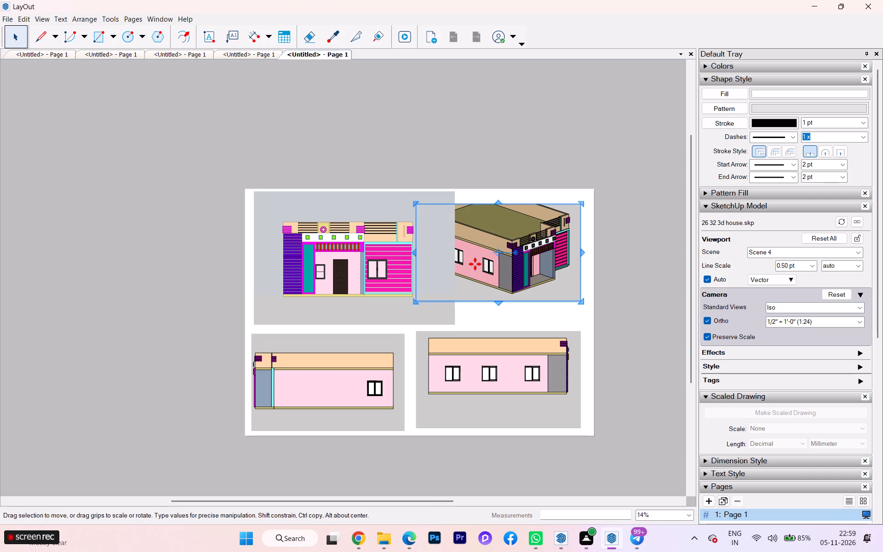
Move the isometric viewport right and slightly down, away from the coloured front elevation.
scroll(481, 267, up, 4)
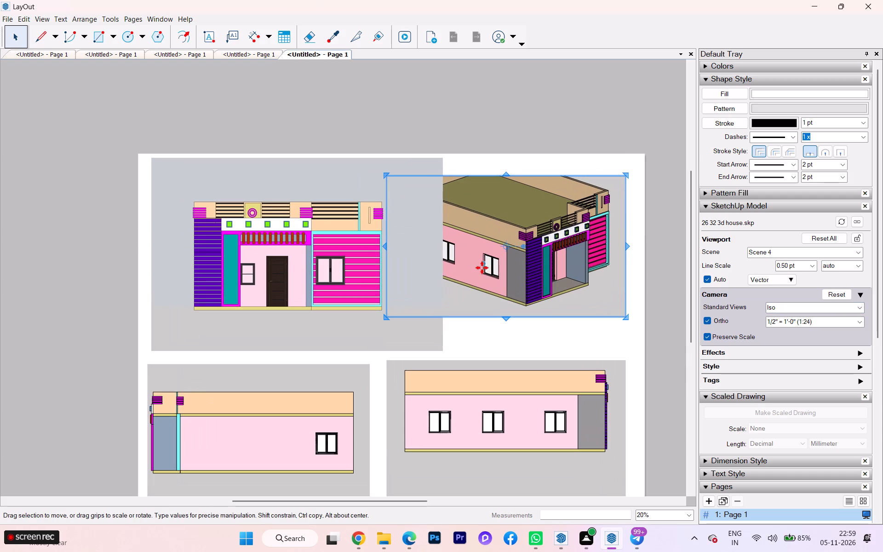
key(m)
drag(520, 270, 545, 287)
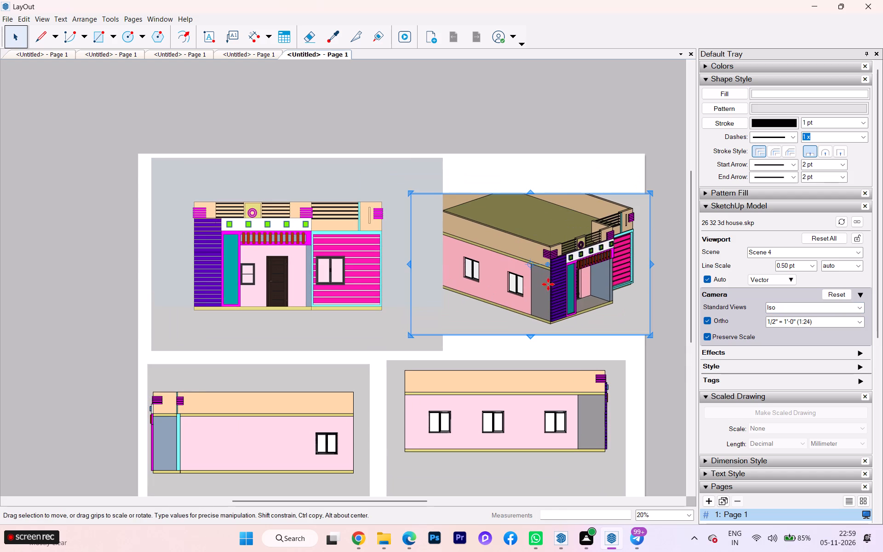
drag(511, 270, 533, 270)
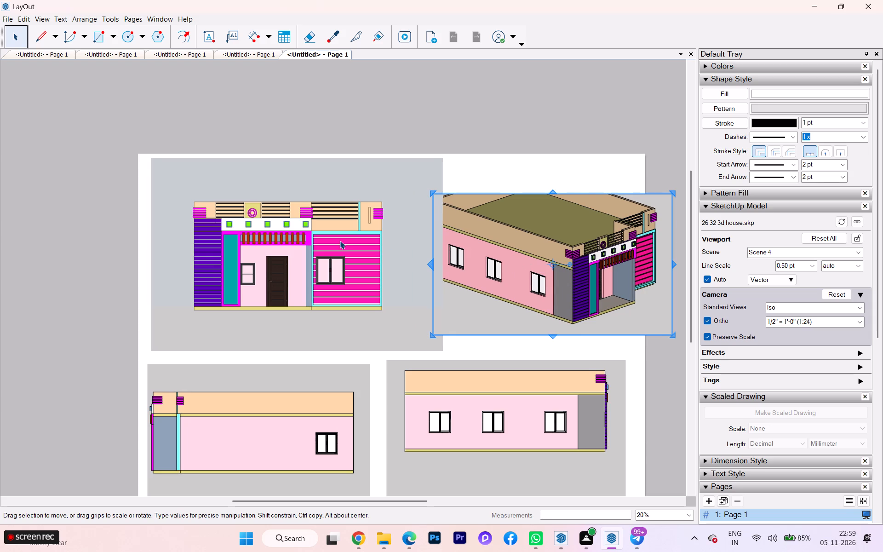
Trim the right side of the coloured elevation's viewport close to the house, moving the isometric viewport back inside the sheet between trims.
click(340, 241)
drag(443, 255, 420, 249)
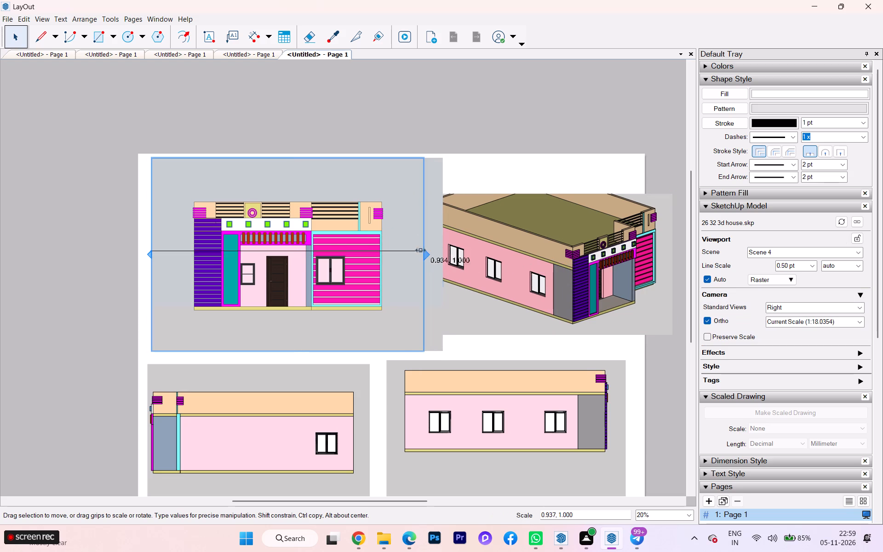
drag(420, 249, 402, 244)
click(402, 244)
click(525, 262)
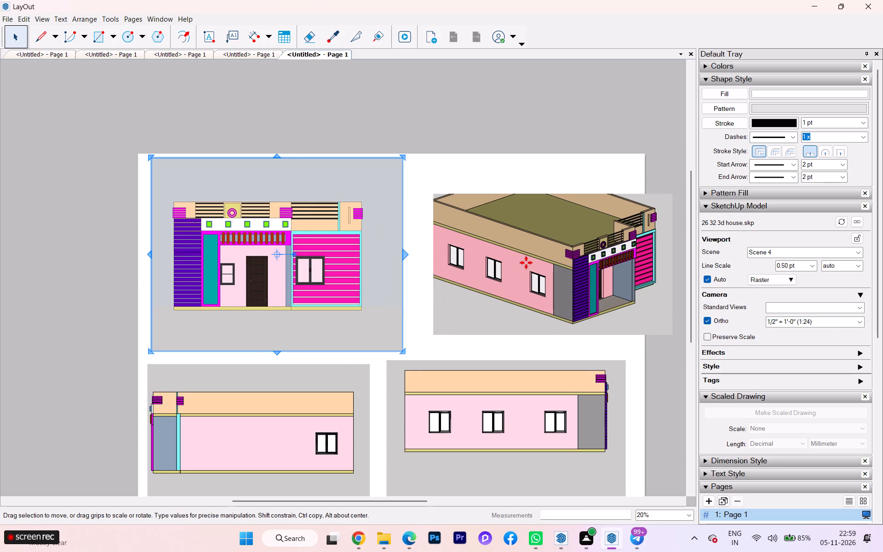
drag(534, 262, 501, 251)
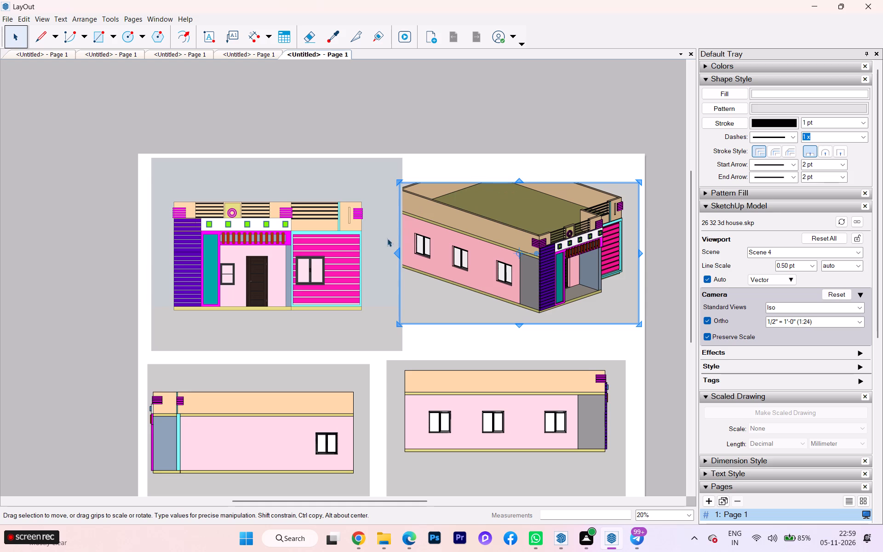
click(356, 247)
drag(405, 251, 402, 251)
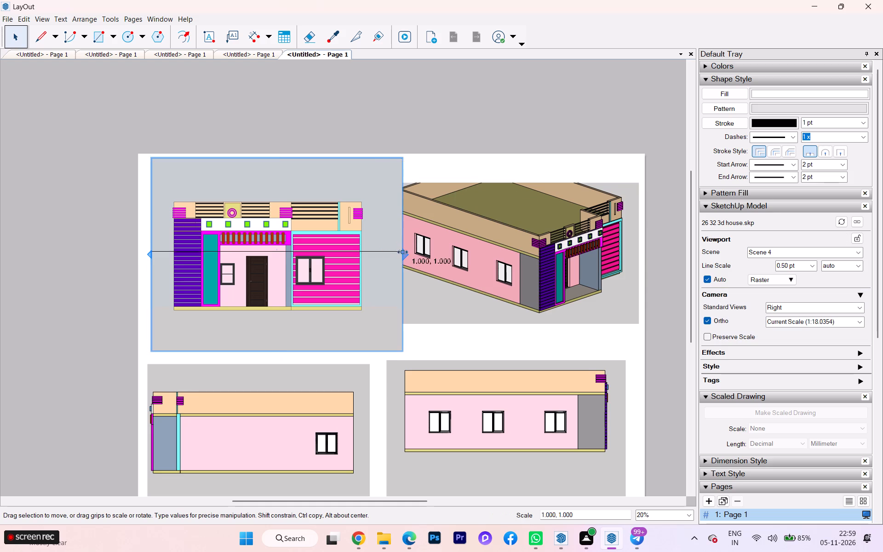
drag(402, 251, 371, 256)
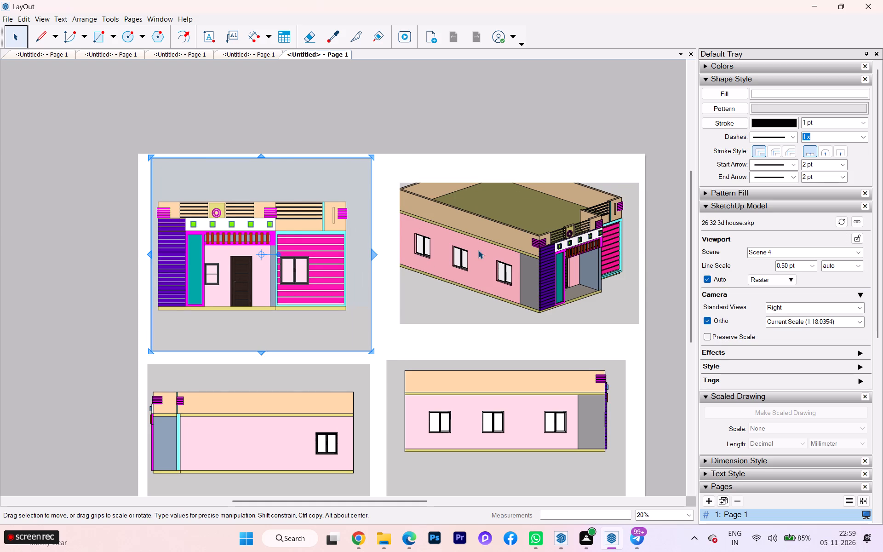
Move the isometric viewport left beside the coloured elevation and extend its frame on all sides until the whole house fits.
click(478, 250)
drag(401, 252, 378, 253)
drag(492, 181, 494, 172)
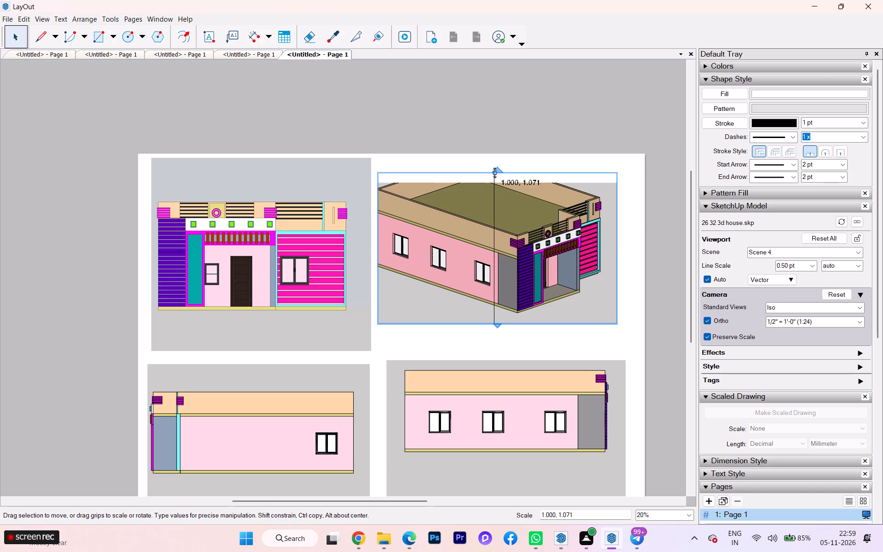
drag(494, 172, 496, 163)
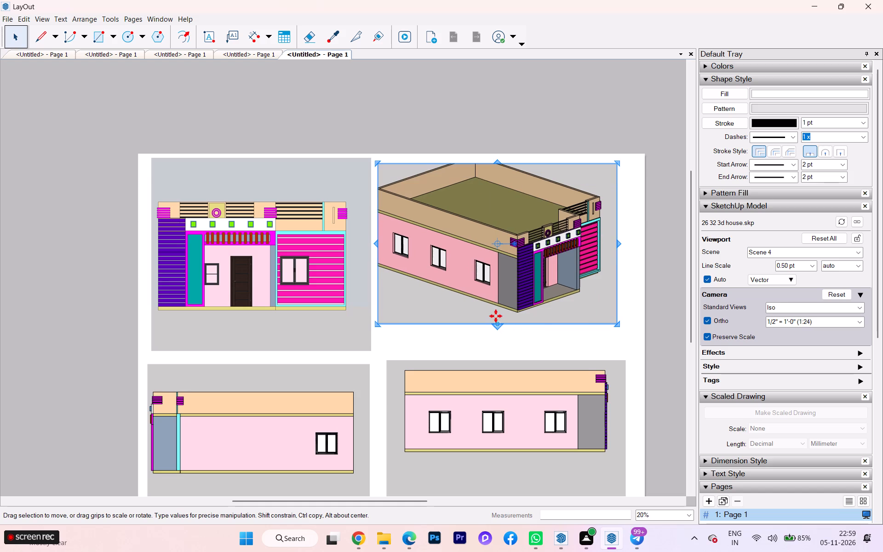
drag(497, 324, 502, 348)
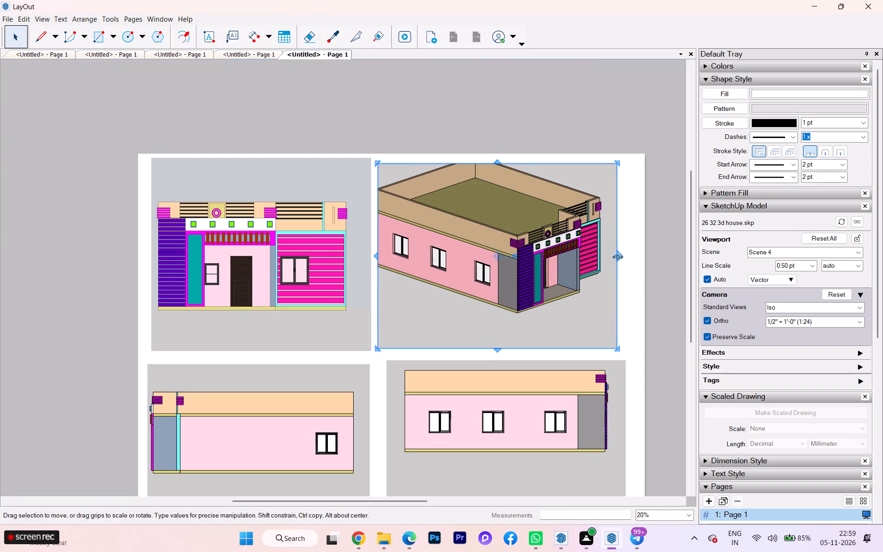
drag(620, 256, 637, 253)
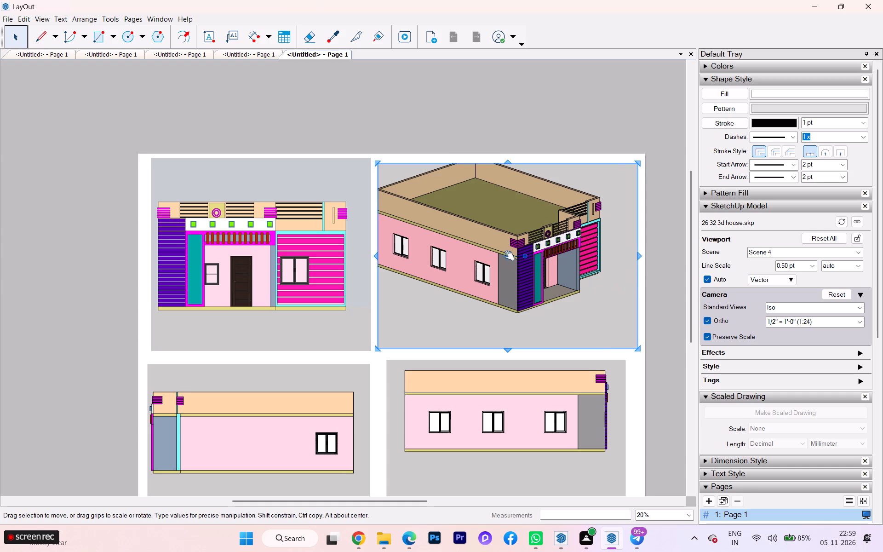
drag(508, 255, 527, 260)
drag(377, 161, 369, 157)
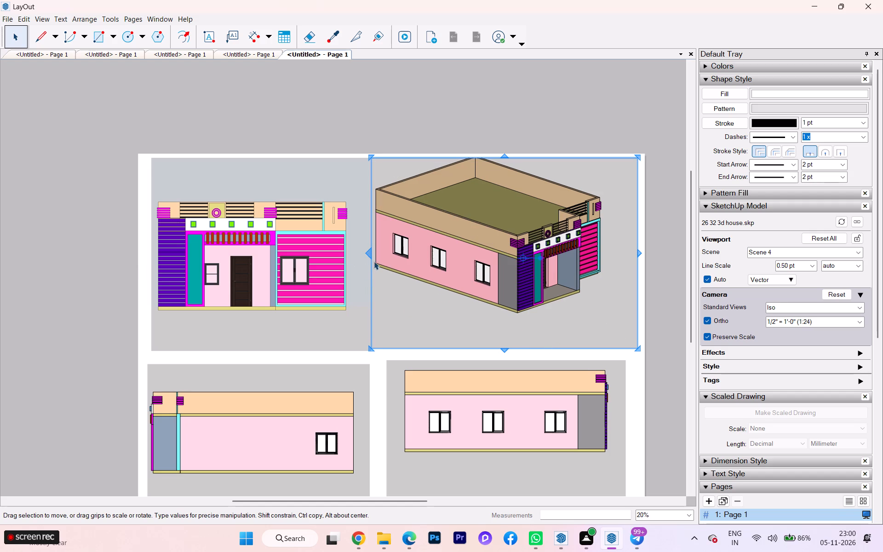
Shift the isometric viewport slightly right to leave a narrow gap beside the coloured elevation's viewport.
key(m)
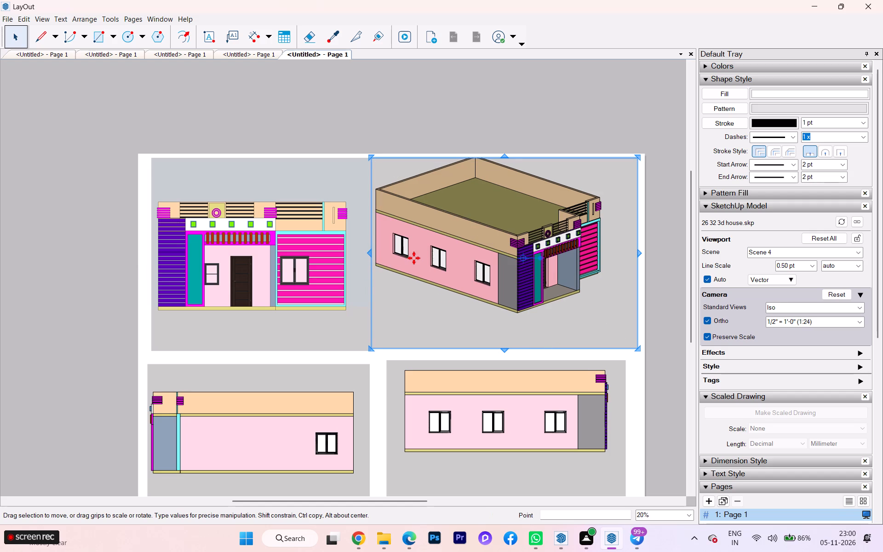
click(413, 257)
drag(424, 254, 439, 254)
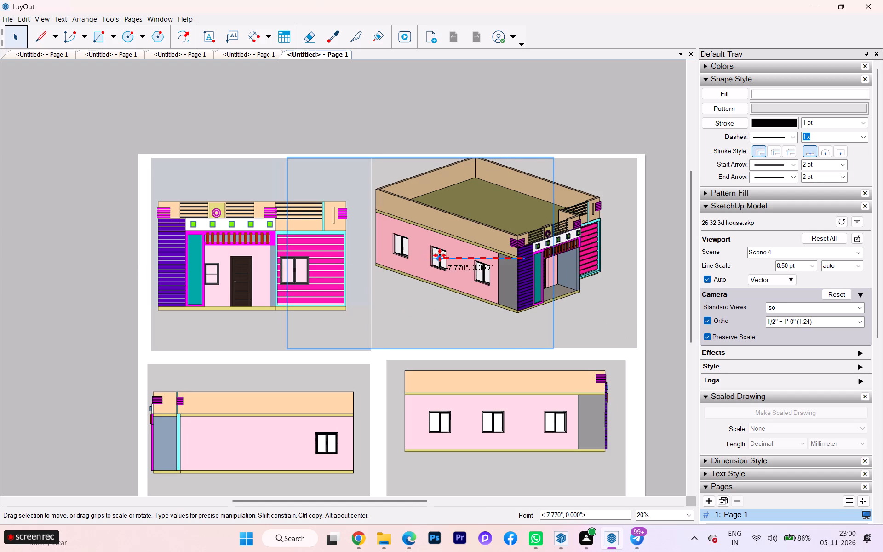
drag(439, 254, 528, 260)
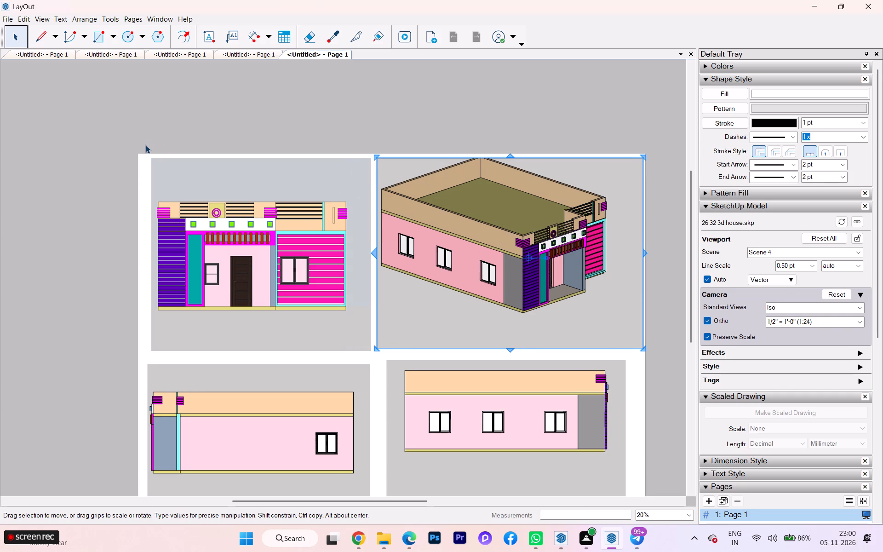
click(145, 145)
Start a PDF export of the finished sheet and choose the skp pdfs folder inside internship files as its destination.
scroll(365, 197, down, 3)
scroll(457, 255, up, 1)
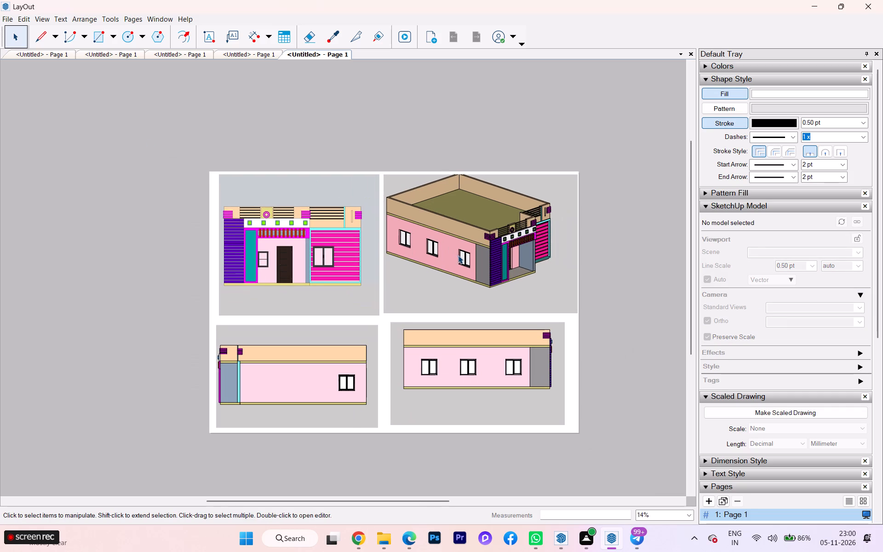
scroll(412, 240, down, 1)
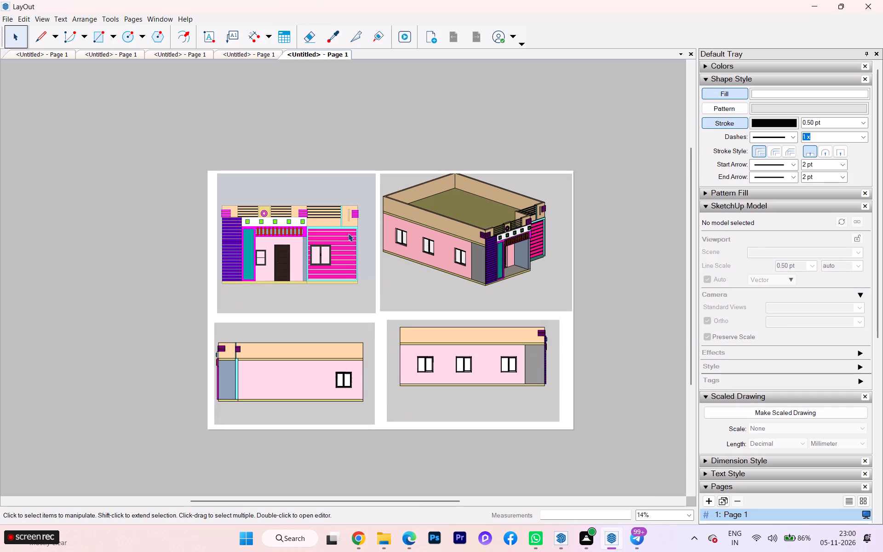
click(11, 17)
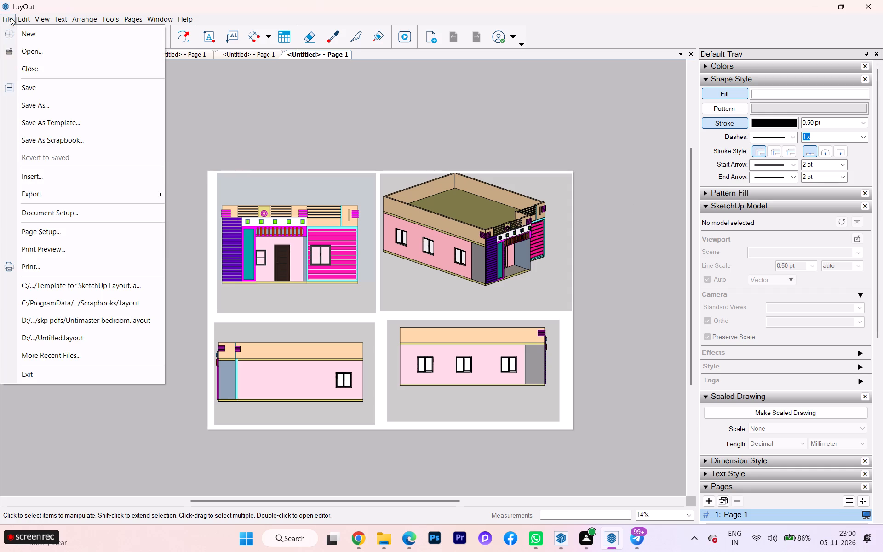
click(48, 199)
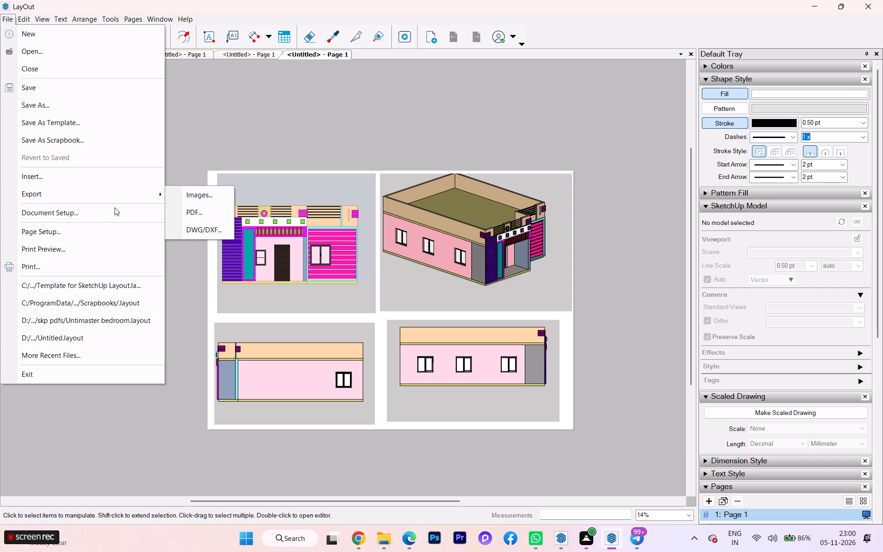
click(197, 211)
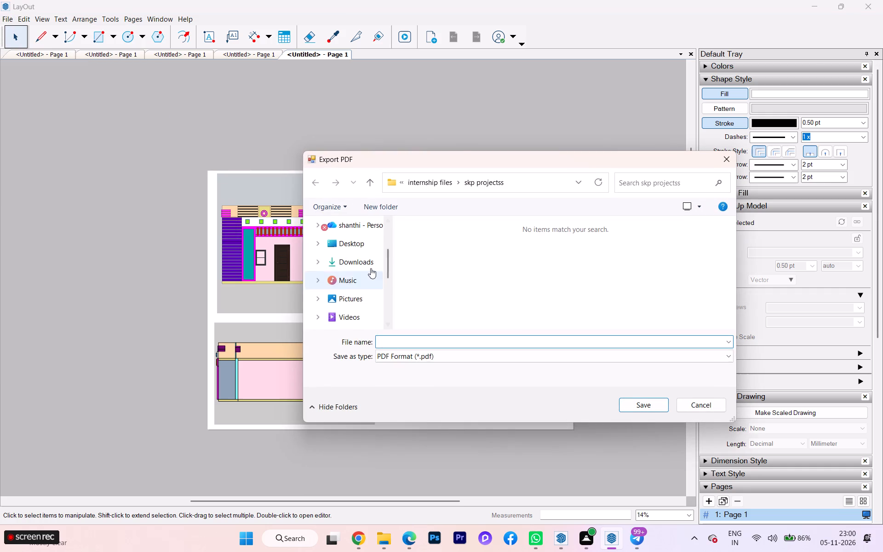
click(433, 179)
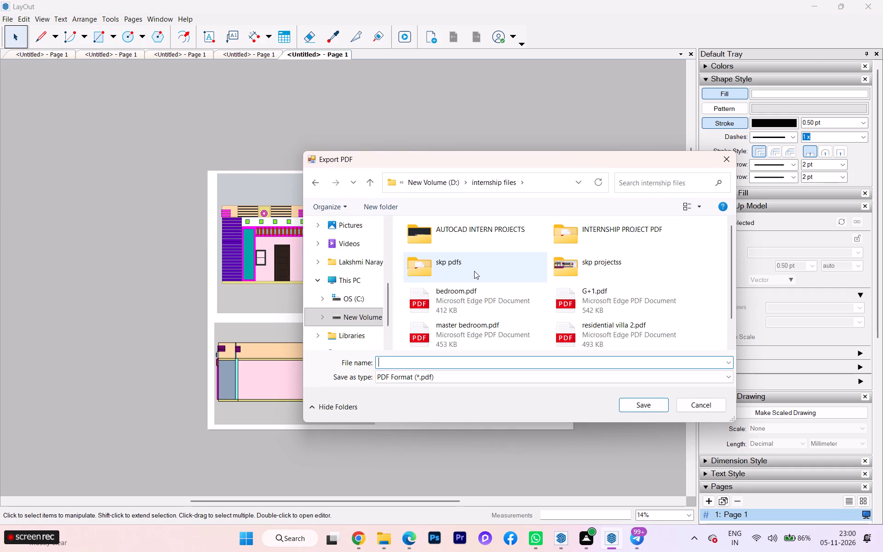
double_click(474, 271)
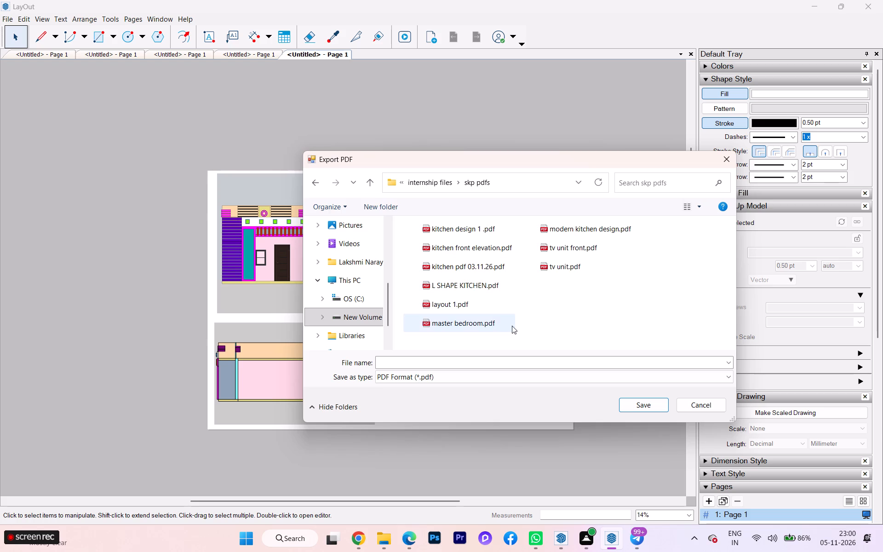
Name the PDF 26 32 house layout, save it and export all pages with the default export options.
click(416, 365)
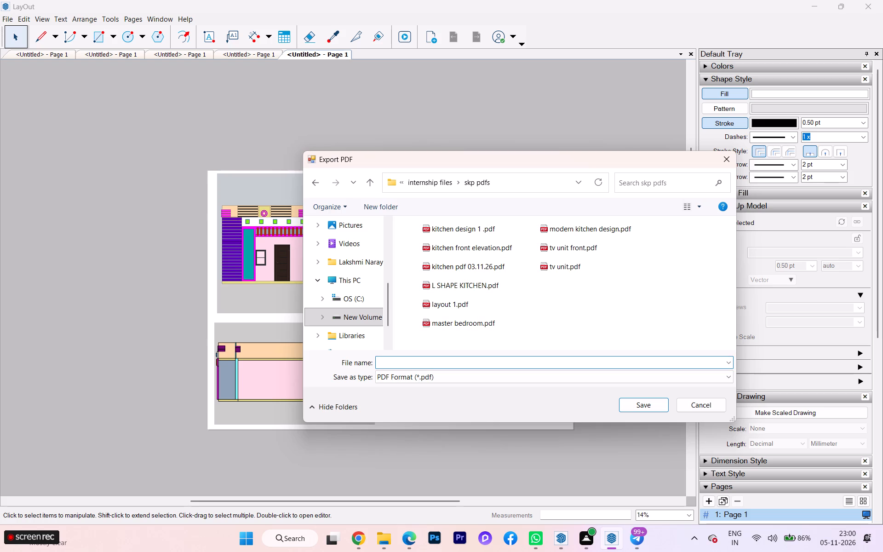
text(26)
key(space)
text(32)
key(space)
text(sm)
key(BackSpace)
text(ketc)
text(up)
key(space)
text(lay)
key(BackSpace)
key(BackSpace)
key(BackSpace)
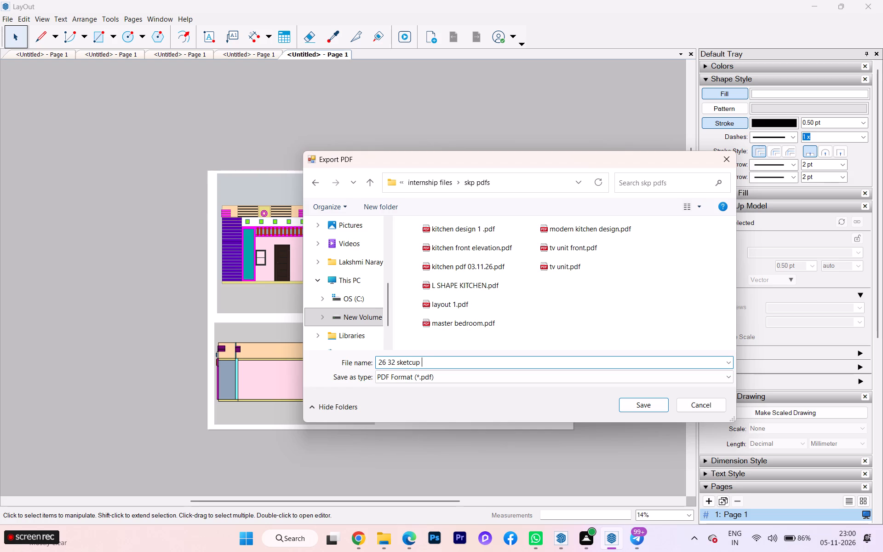
key(BackSpace)
key(BackSpace)
key(BackSpace)
key(BackSpace)
key(BackSpace)
key(BackSpace)
key(BackSpace)
key(BackSpace)
text(house)
key(space)
key(l)
text(ay)
text(out)
click(636, 402)
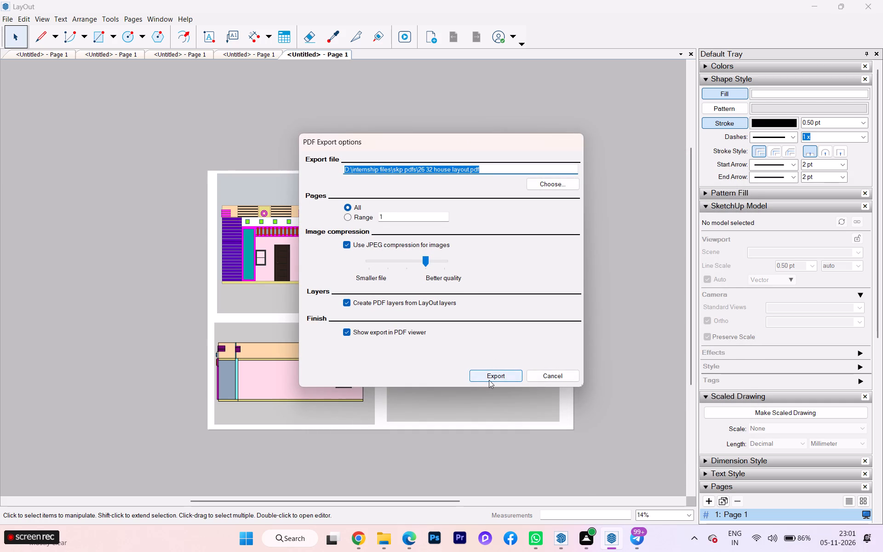
click(491, 377)
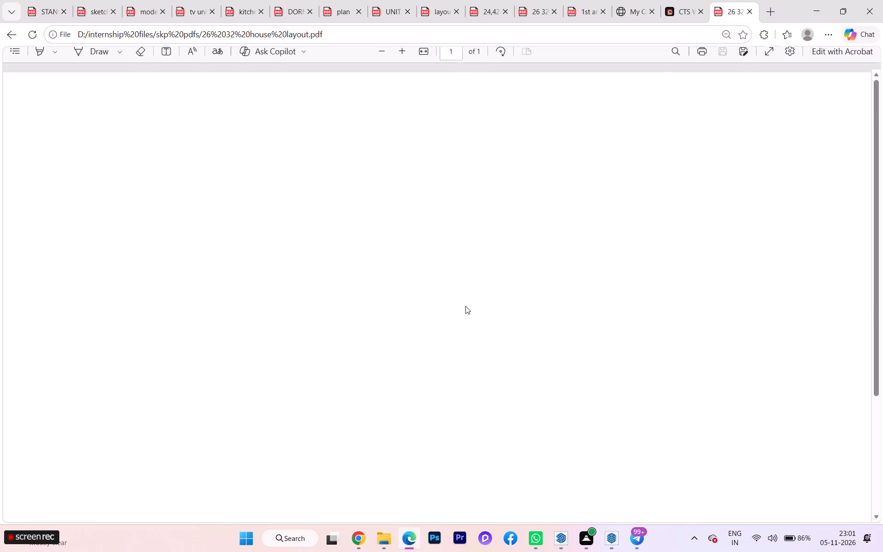
Examine the exported PDF in Microsoft Edge, checking the front elevation, isometric view and both lower views.
scroll(467, 305, down, 4)
scroll(467, 305, up, 1)
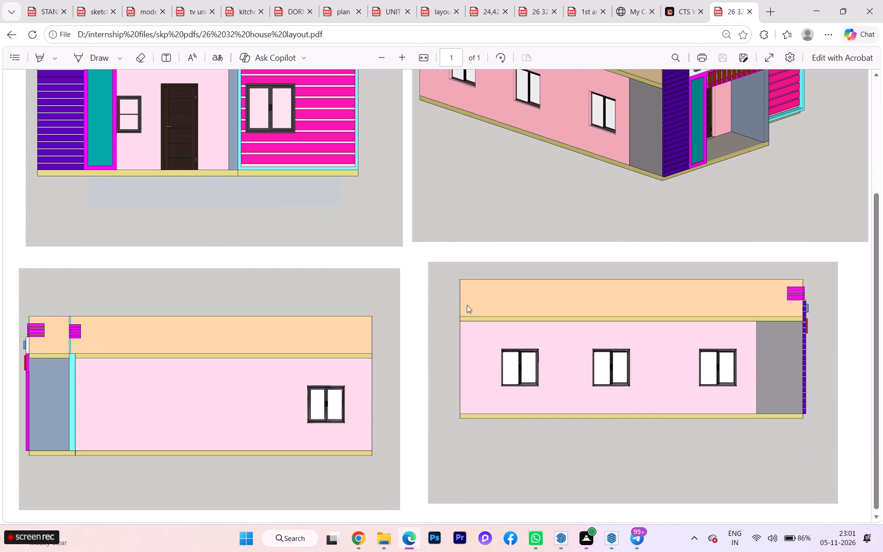
scroll(467, 305, up, 3)
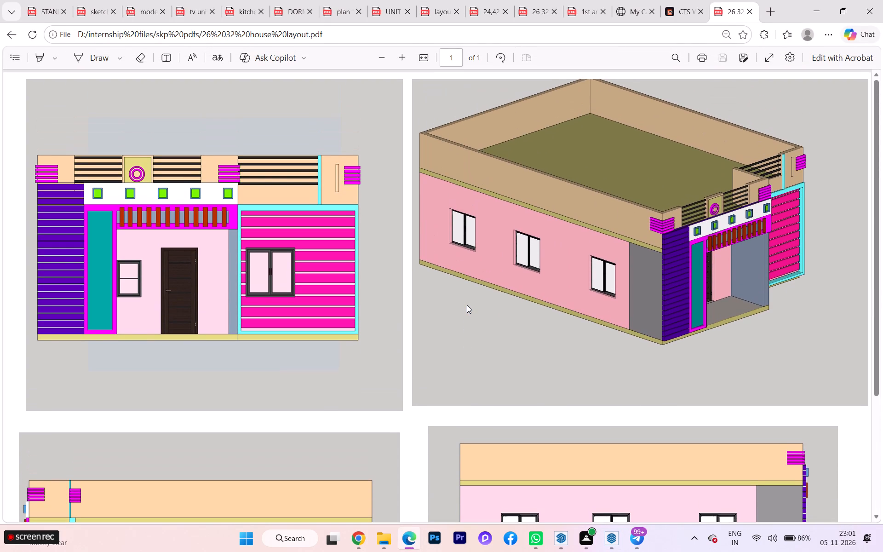
scroll(467, 305, down, 2)
scroll(467, 305, up, 1)
scroll(467, 305, down, 3)
scroll(467, 305, up, 3)
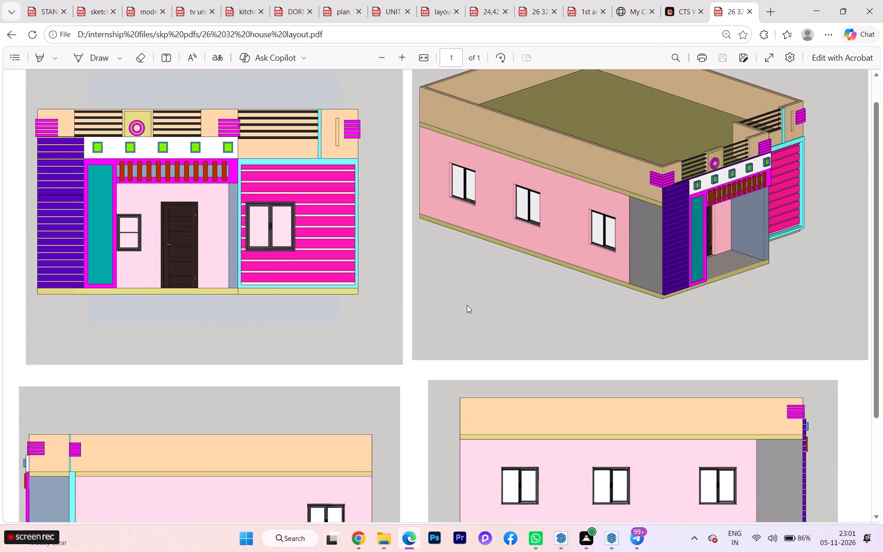
scroll(467, 305, up, 2)
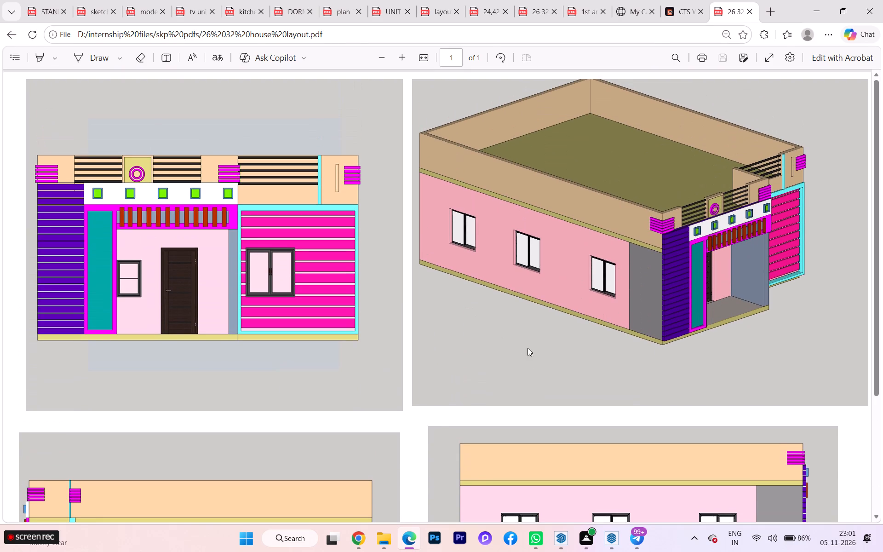
scroll(475, 298, up, 3)
scroll(499, 333, up, 2)
scroll(499, 333, down, 3)
scroll(499, 333, up, 2)
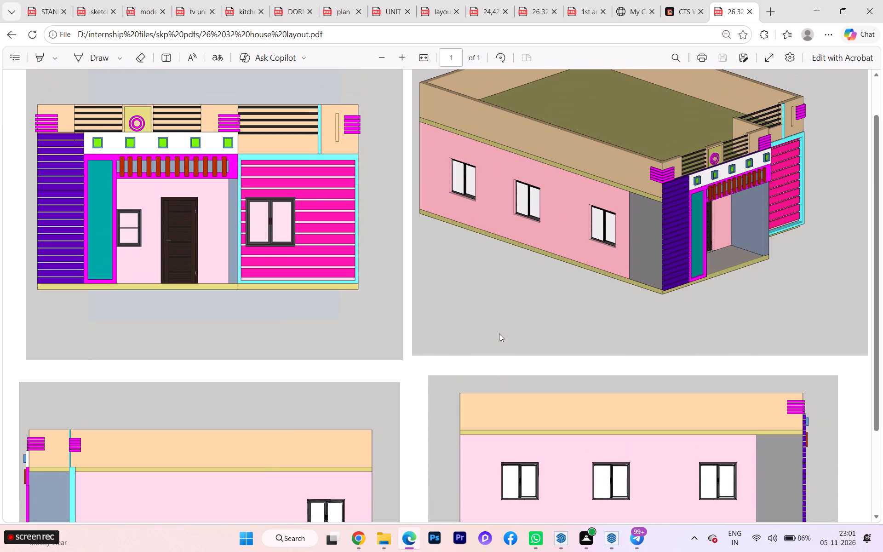
scroll(499, 333, down, 3)
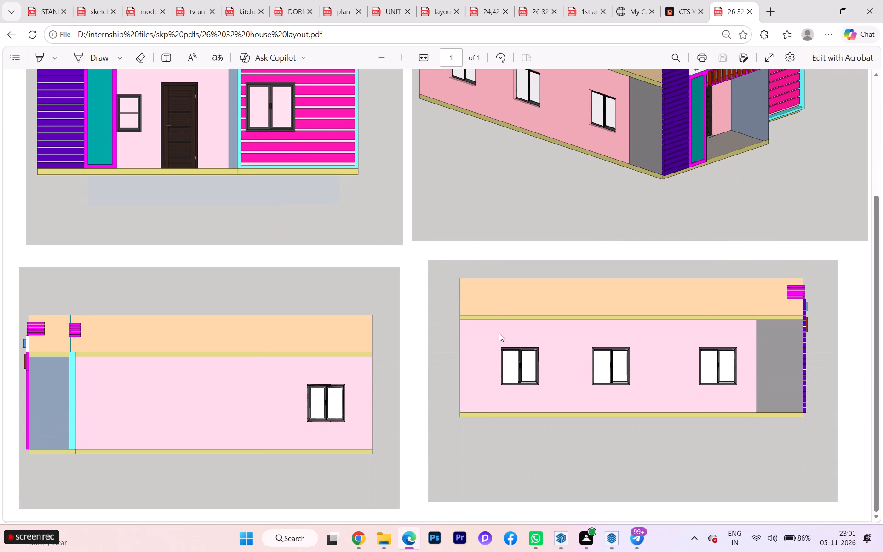